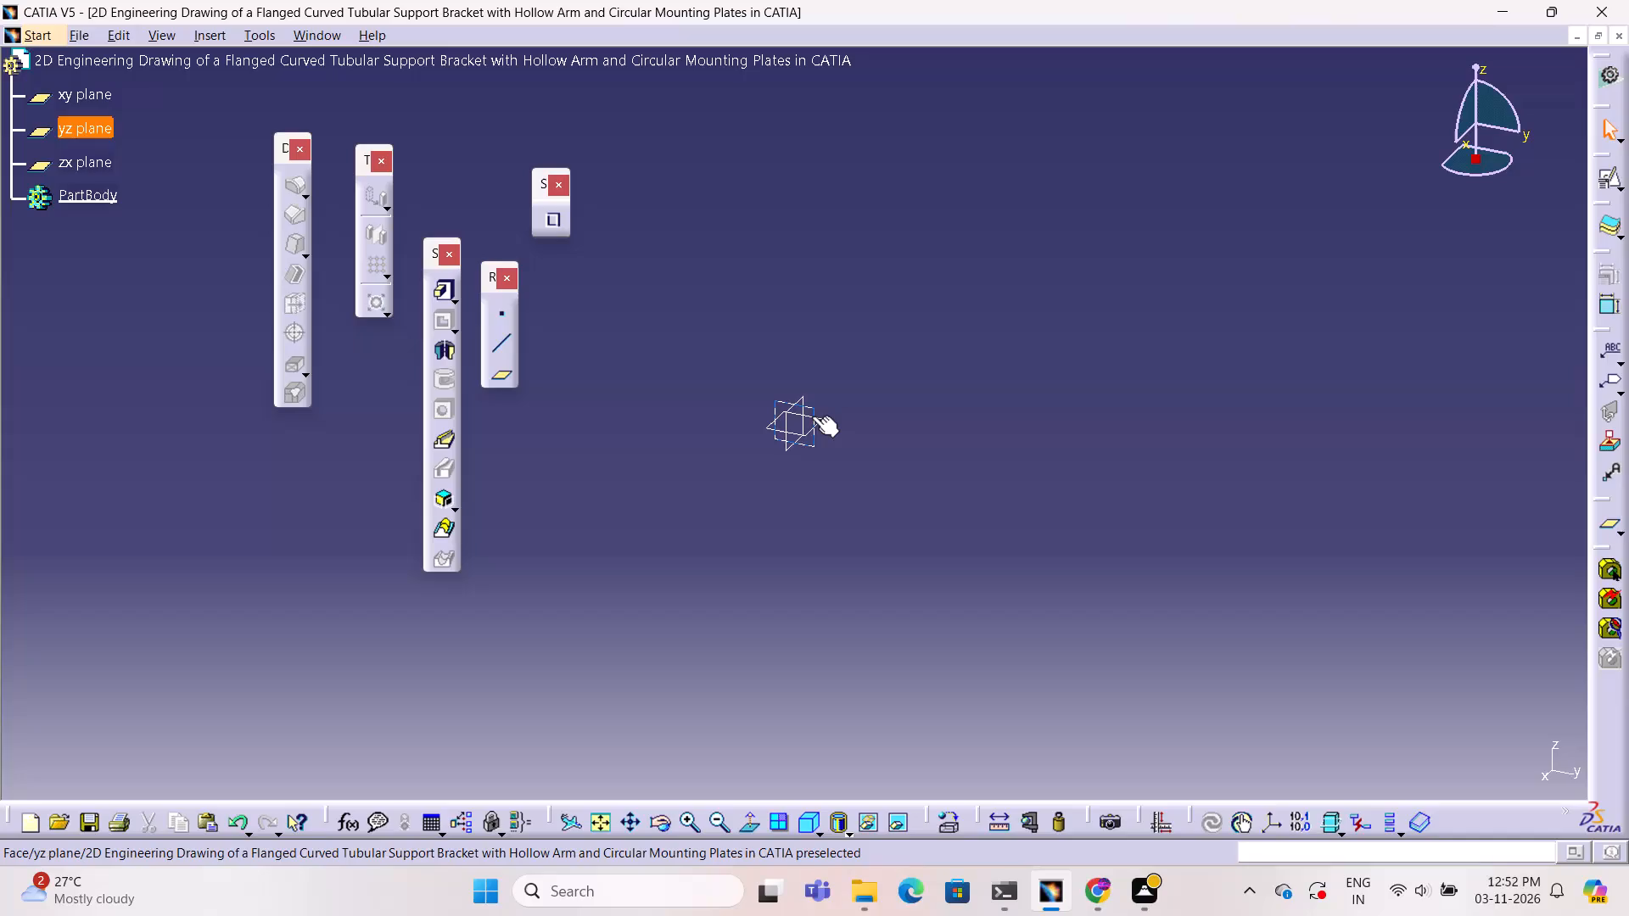
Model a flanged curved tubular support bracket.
Create a positioned sketch on the yz plane.
{"action": "left_click", "coordinate": [812, 416]}
{"action": "left_click", "coordinate": [1607, 173]}
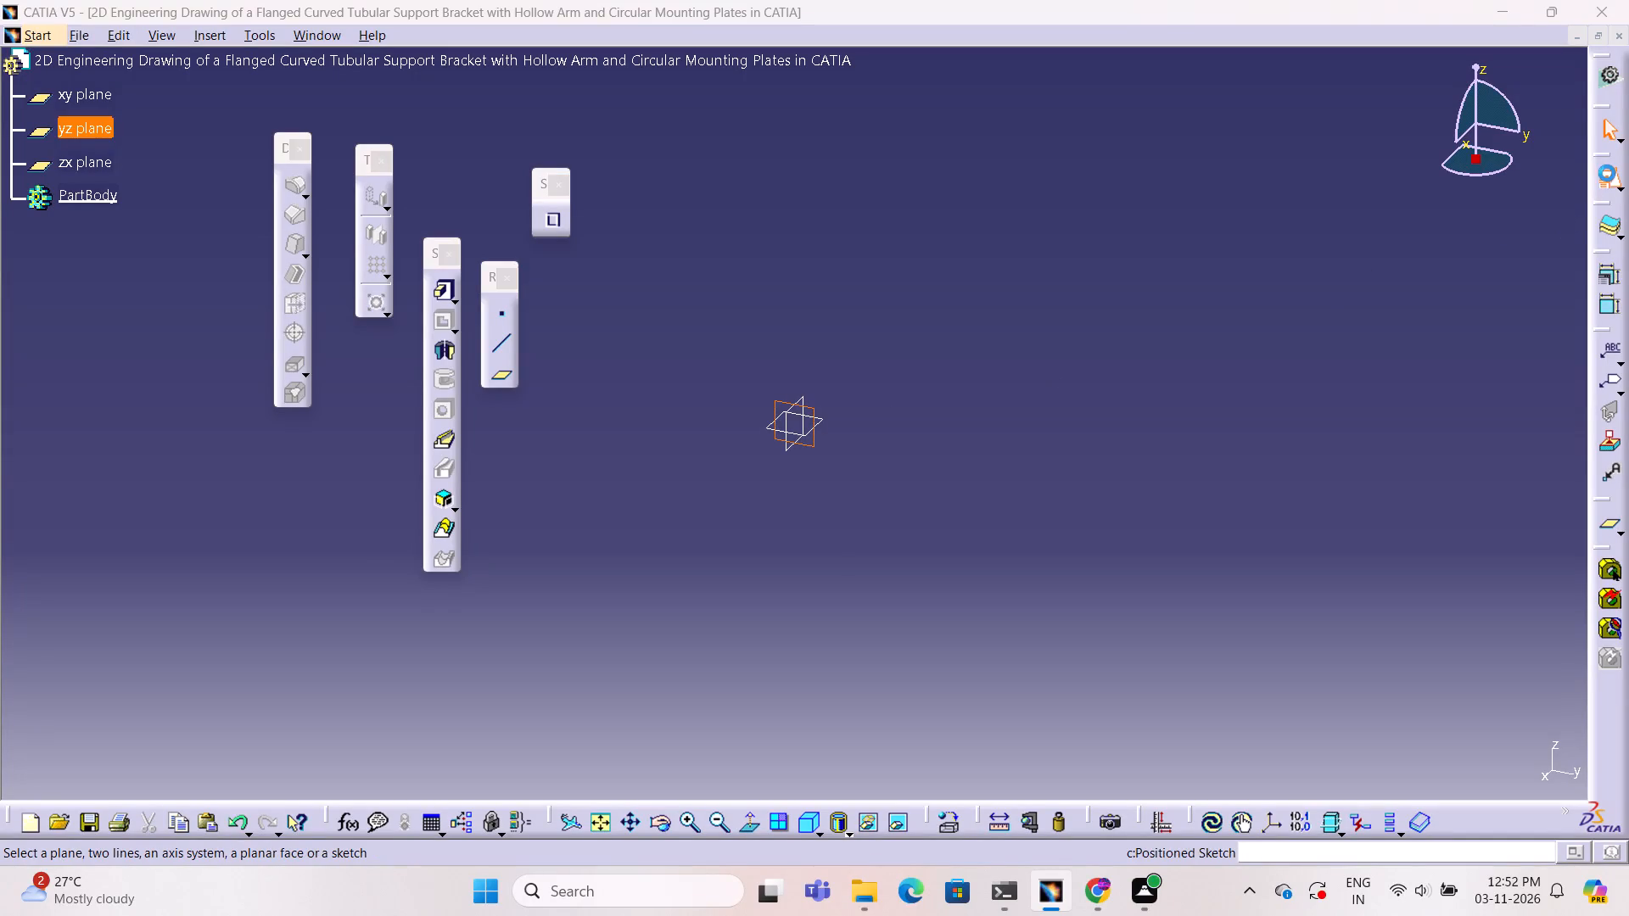
{"action": "left_click", "coordinate": [1462, 758]}
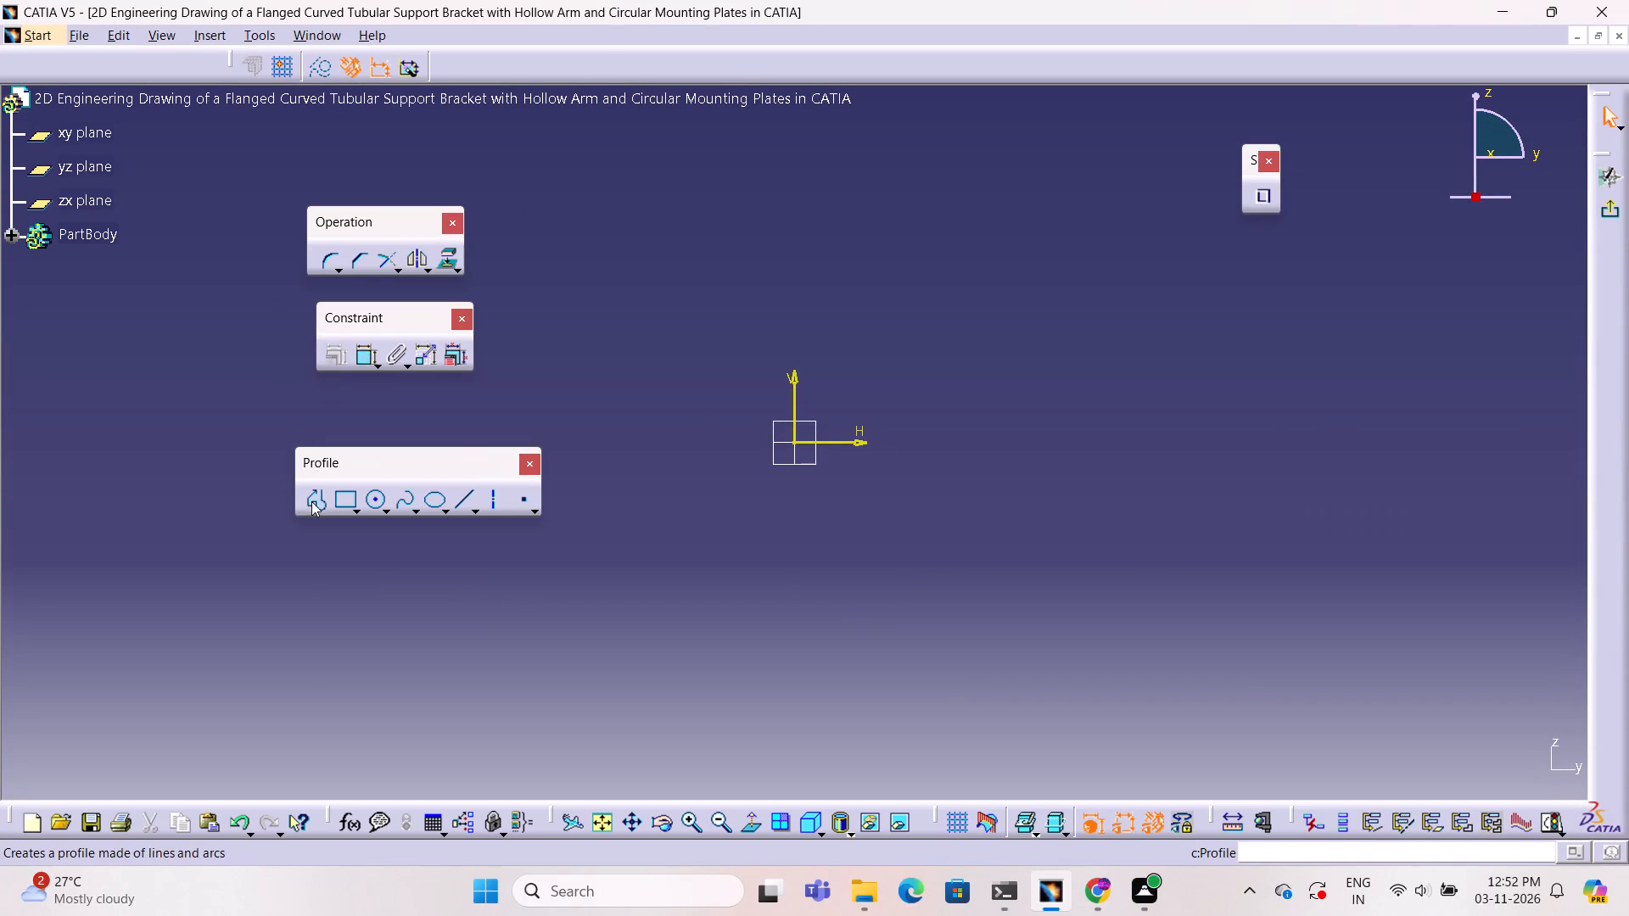
Draw a vertical profile line 55 mm long, going up from the sketch origin.
{"action": "left_click", "coordinate": [311, 501]}
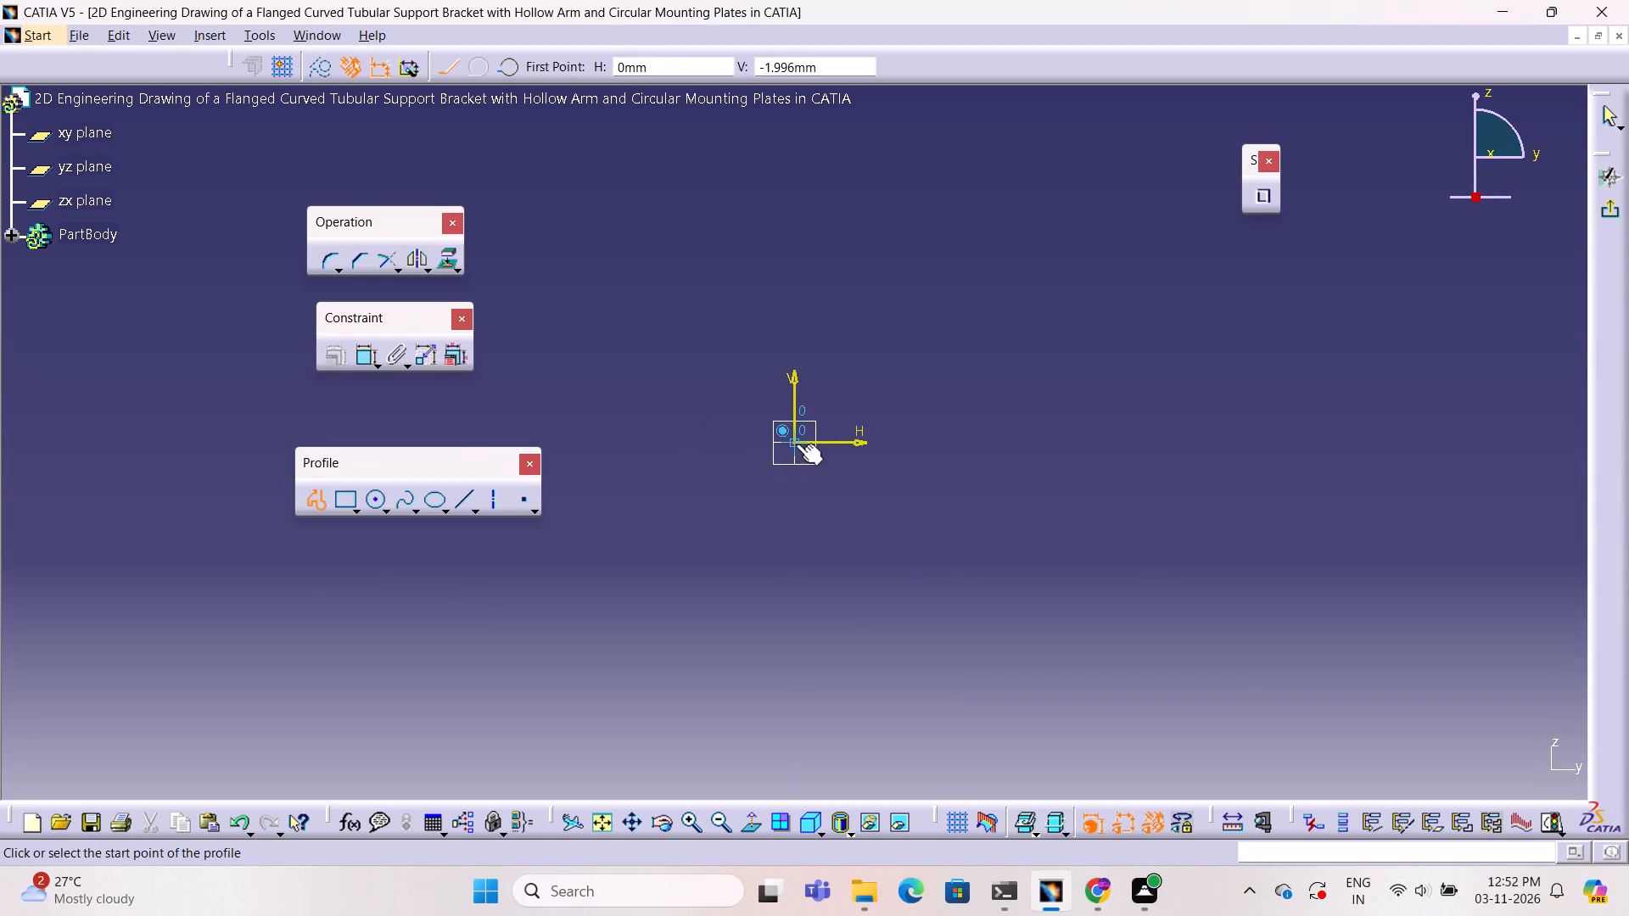
{"action": "left_click", "coordinate": [796, 444]}
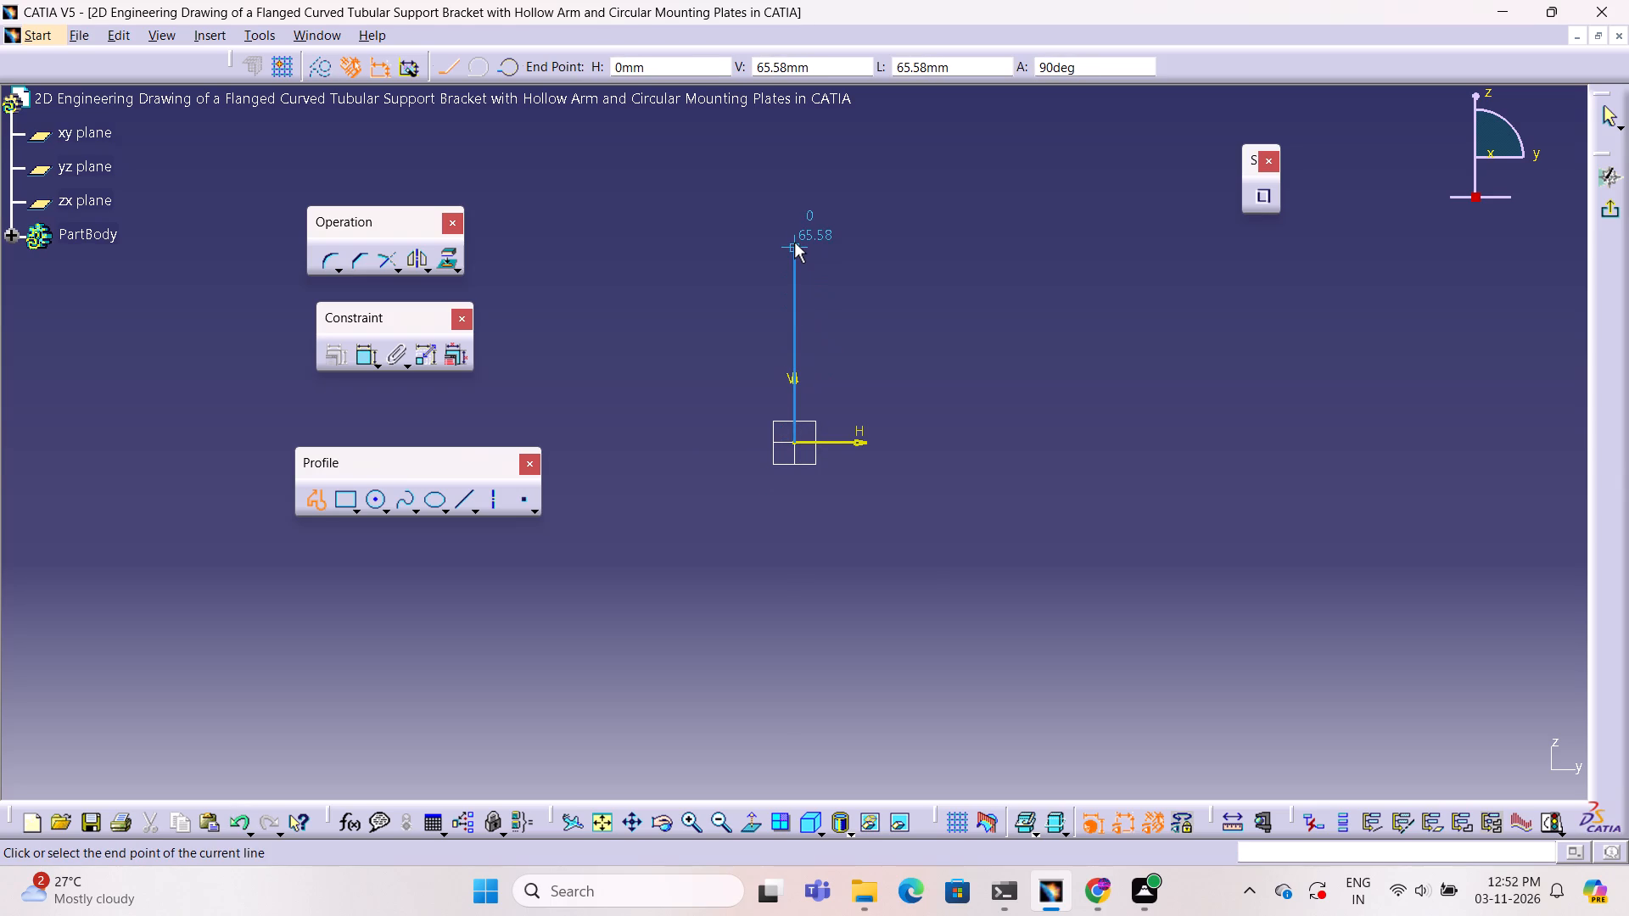
{"action": "key", "text": "Tab"}
{"action": "key", "text": "Tab"}
{"action": "key", "text": "Tab"}
{"action": "key", "text": "Tab"}
{"action": "type", "text": "55"}
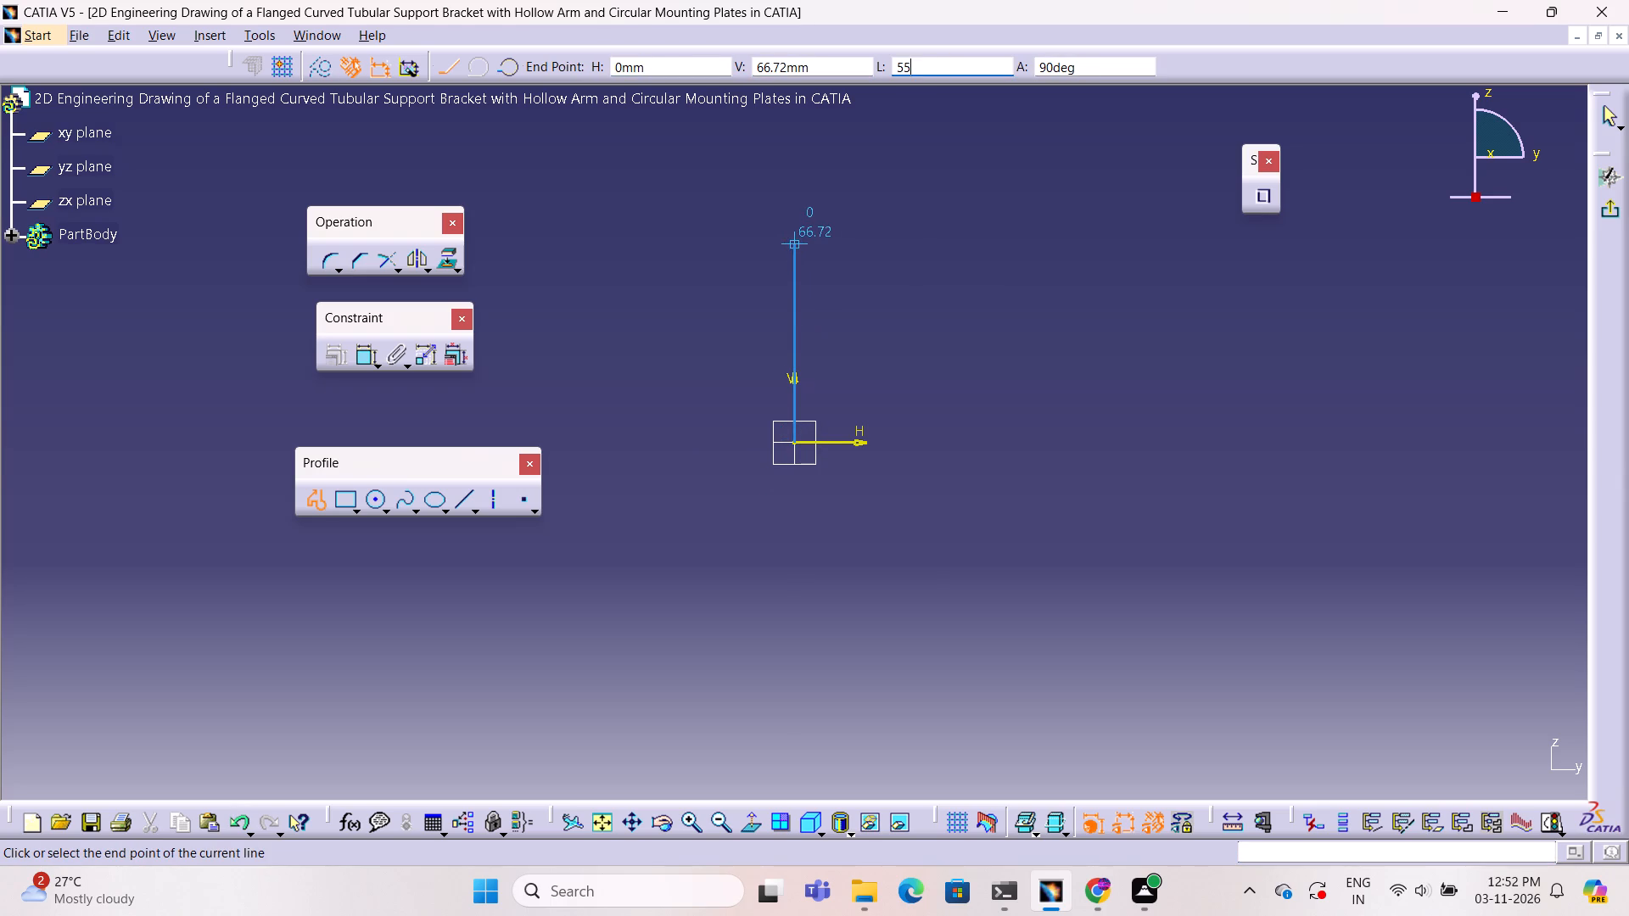
{"action": "key", "text": "Return"}
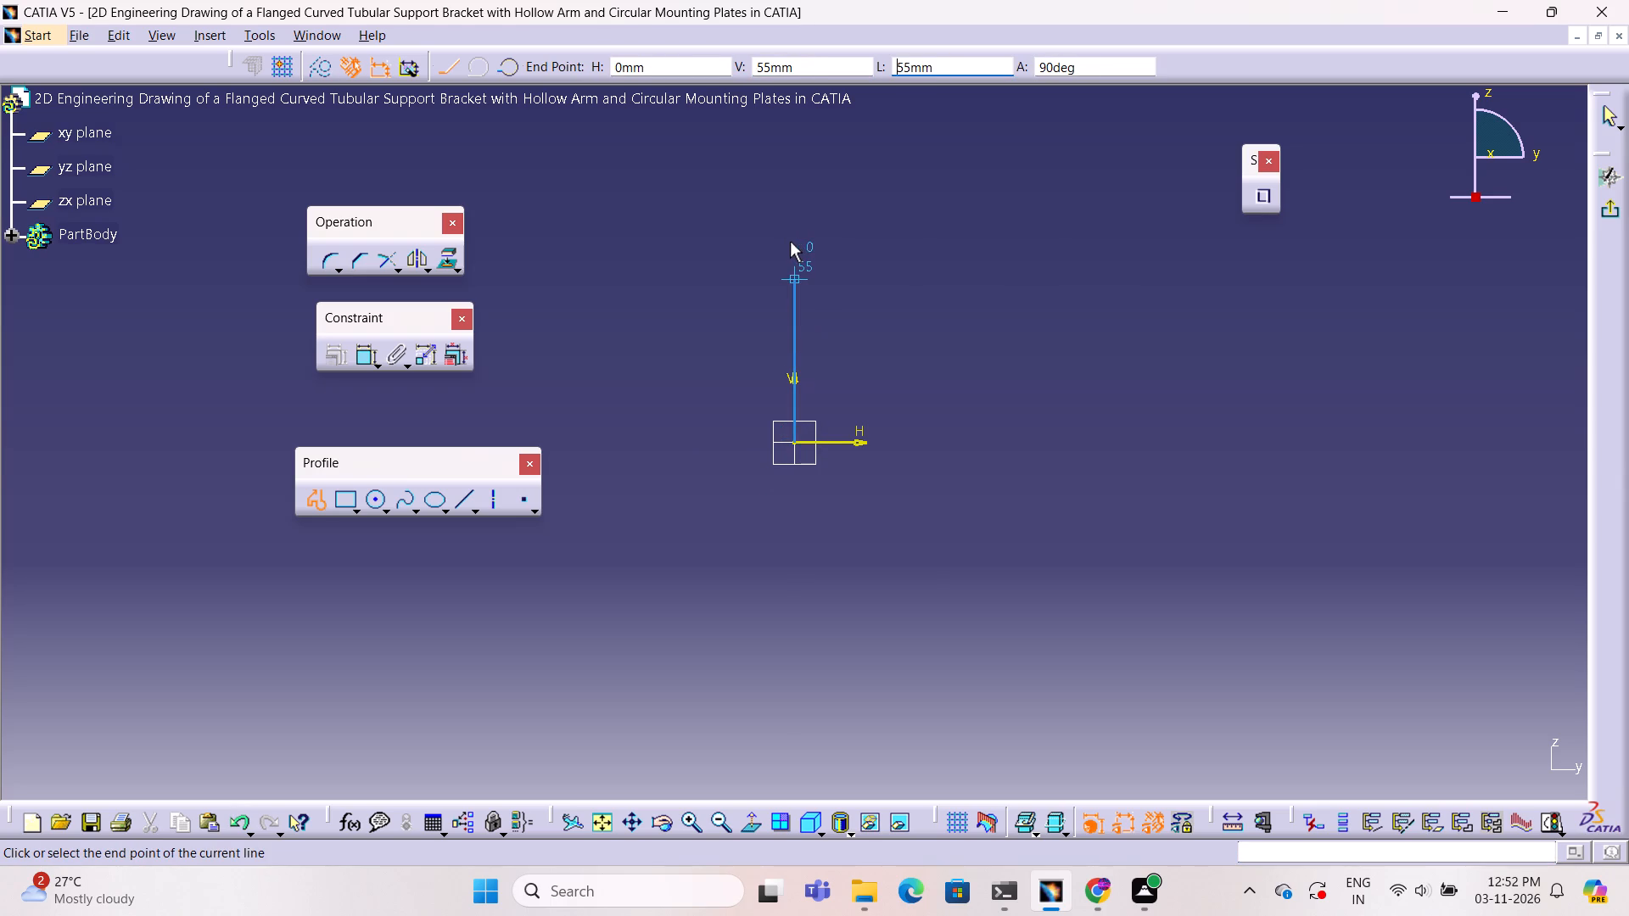
{"action": "left_click", "coordinate": [790, 242]}
{"action": "key", "text": "Escape"}
{"action": "key", "text": "Escape"}
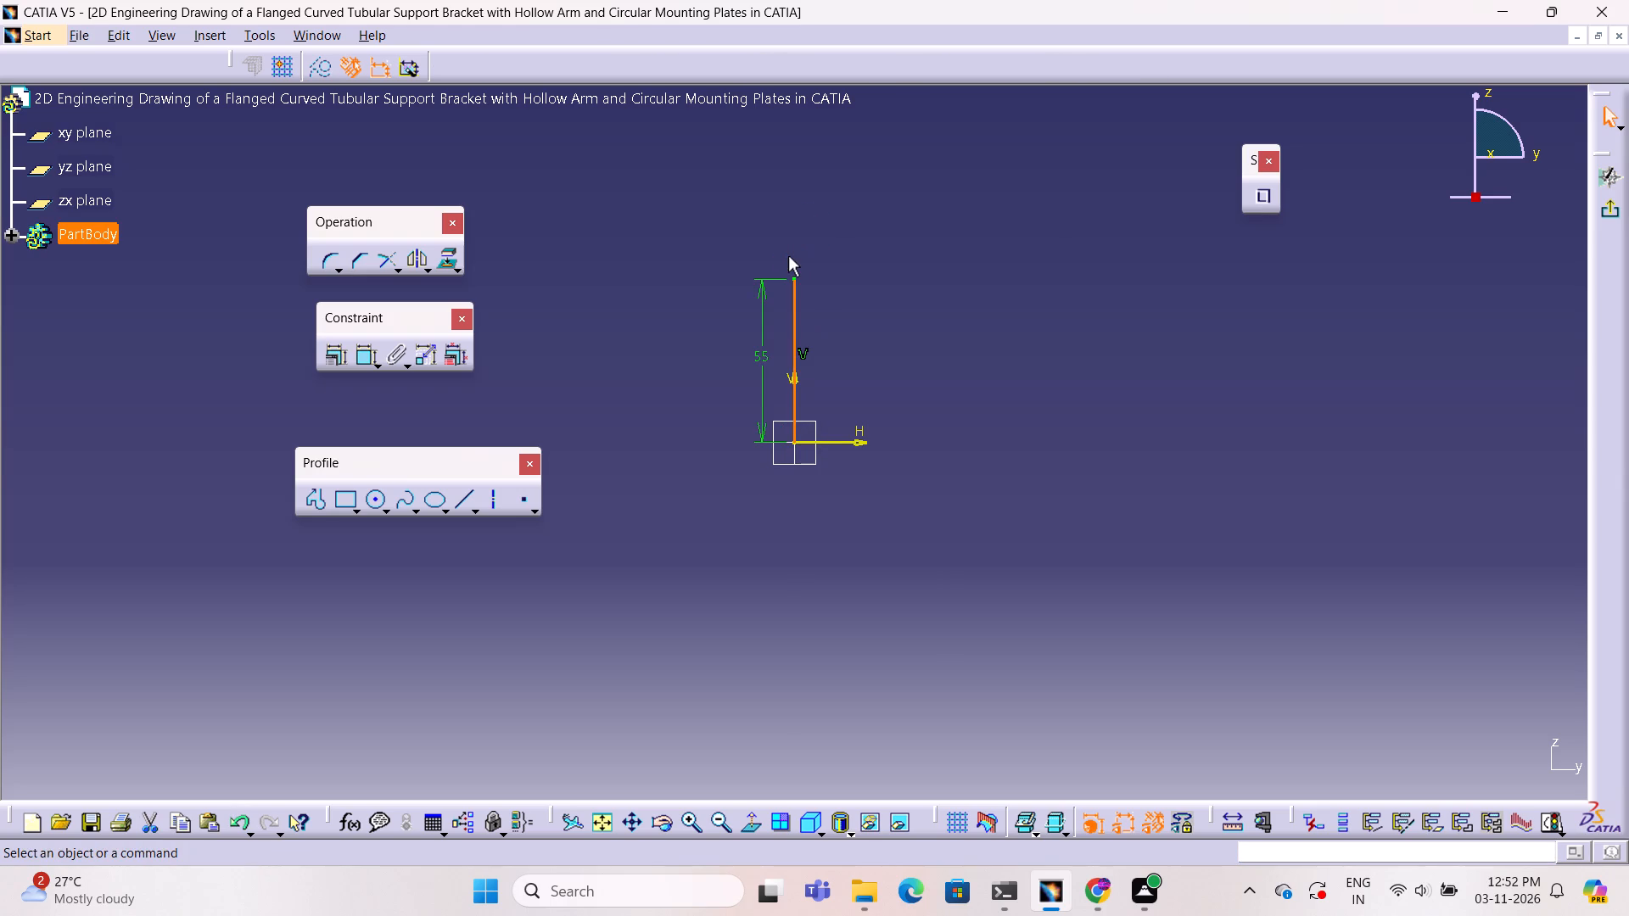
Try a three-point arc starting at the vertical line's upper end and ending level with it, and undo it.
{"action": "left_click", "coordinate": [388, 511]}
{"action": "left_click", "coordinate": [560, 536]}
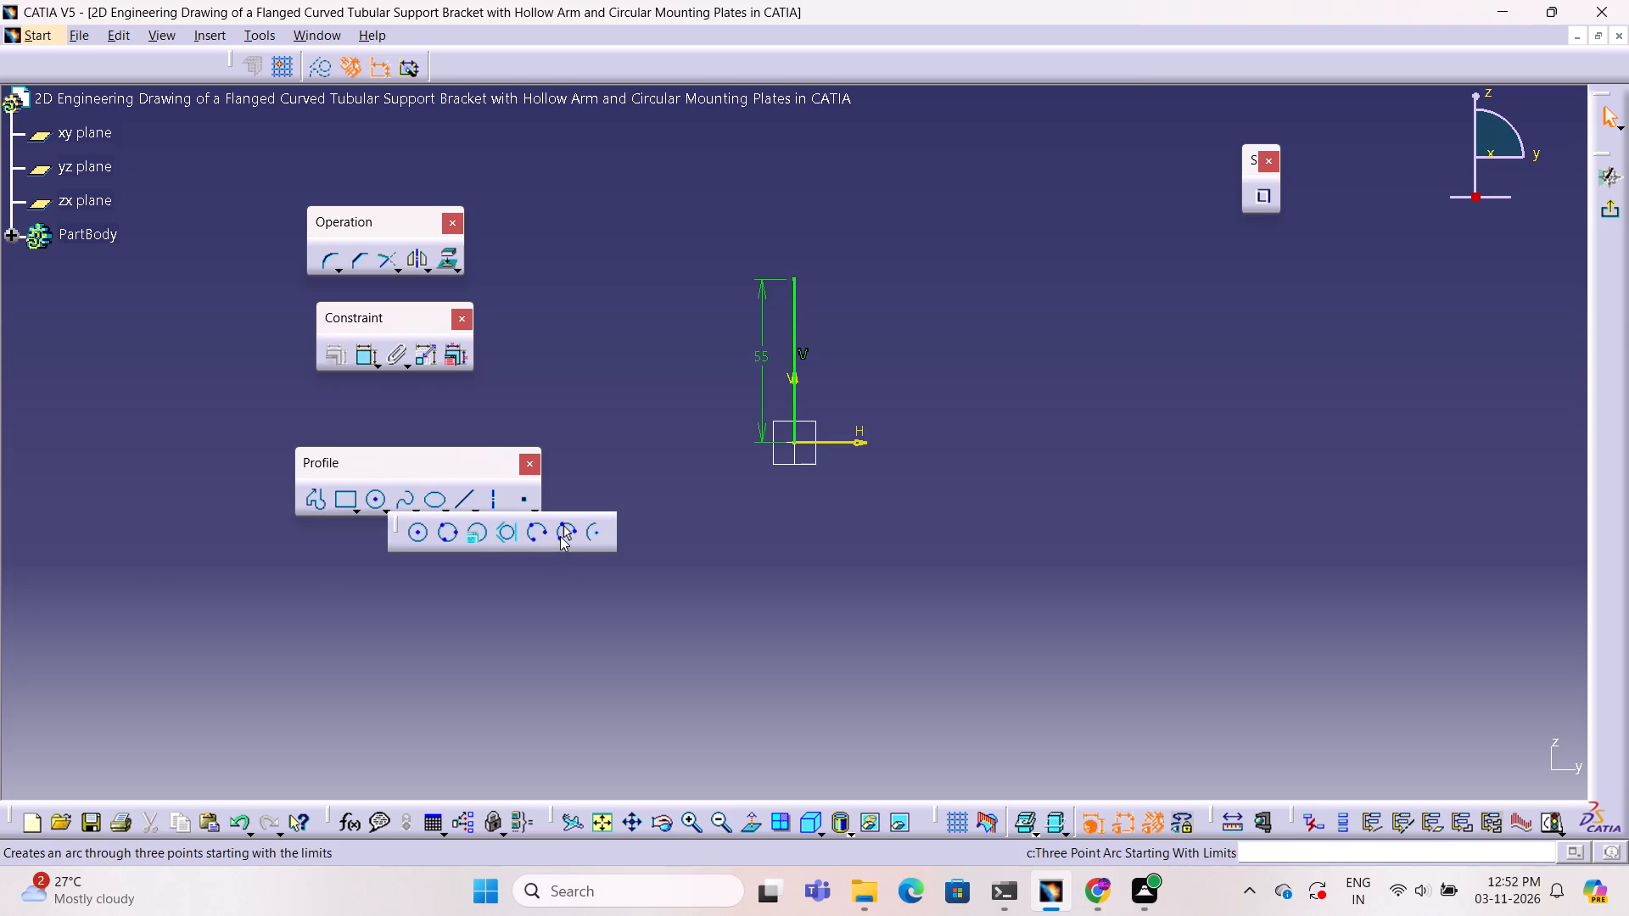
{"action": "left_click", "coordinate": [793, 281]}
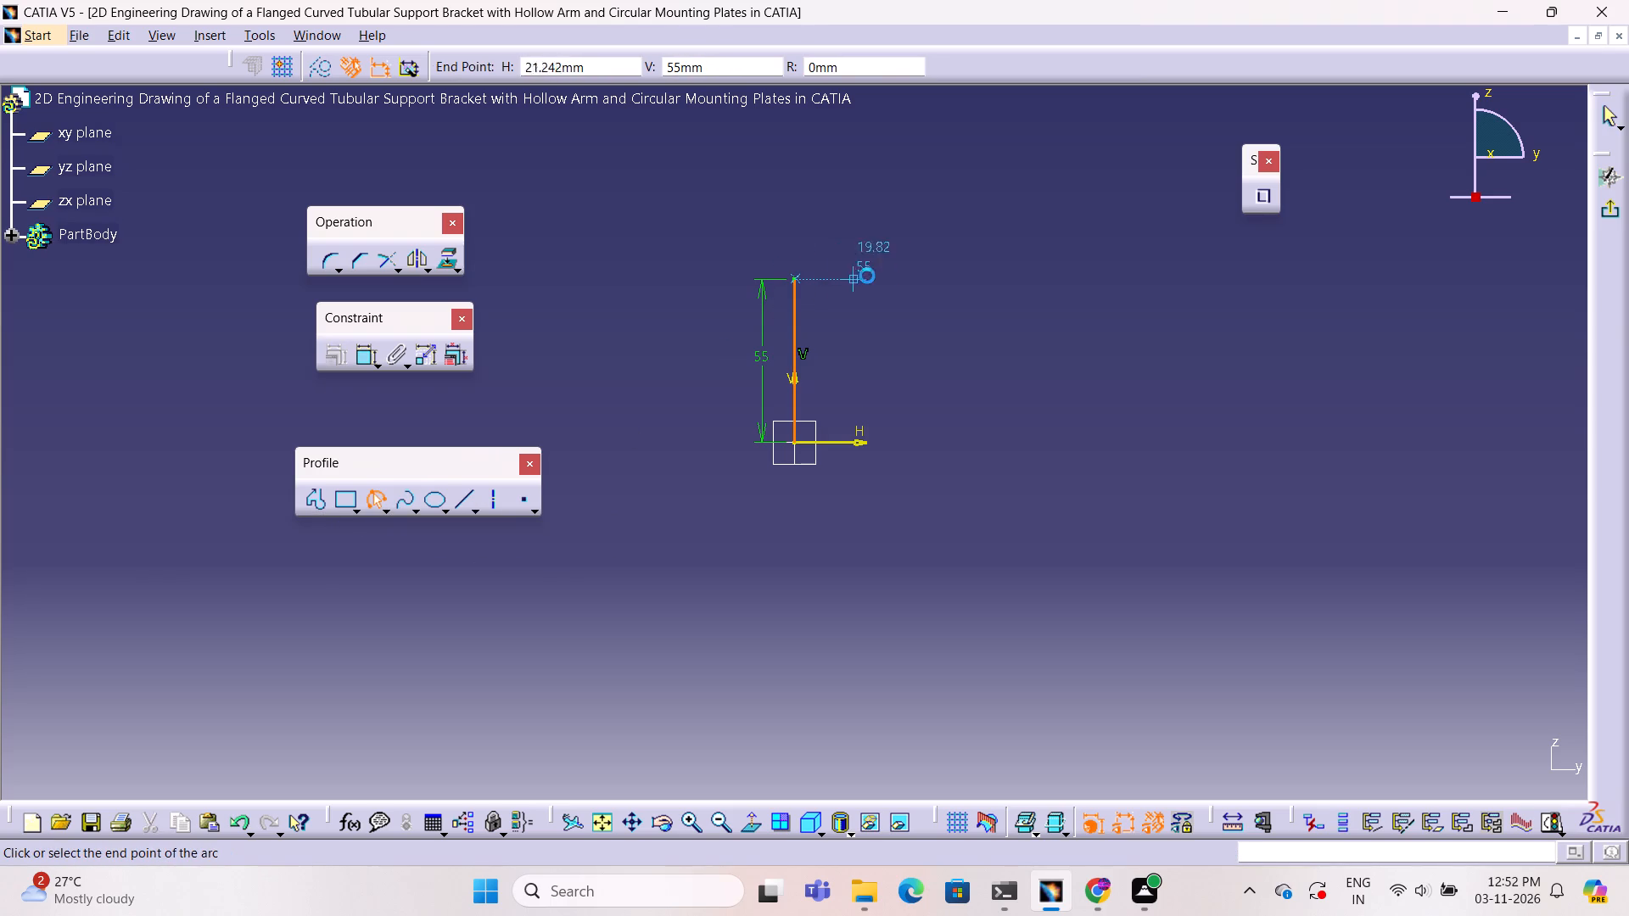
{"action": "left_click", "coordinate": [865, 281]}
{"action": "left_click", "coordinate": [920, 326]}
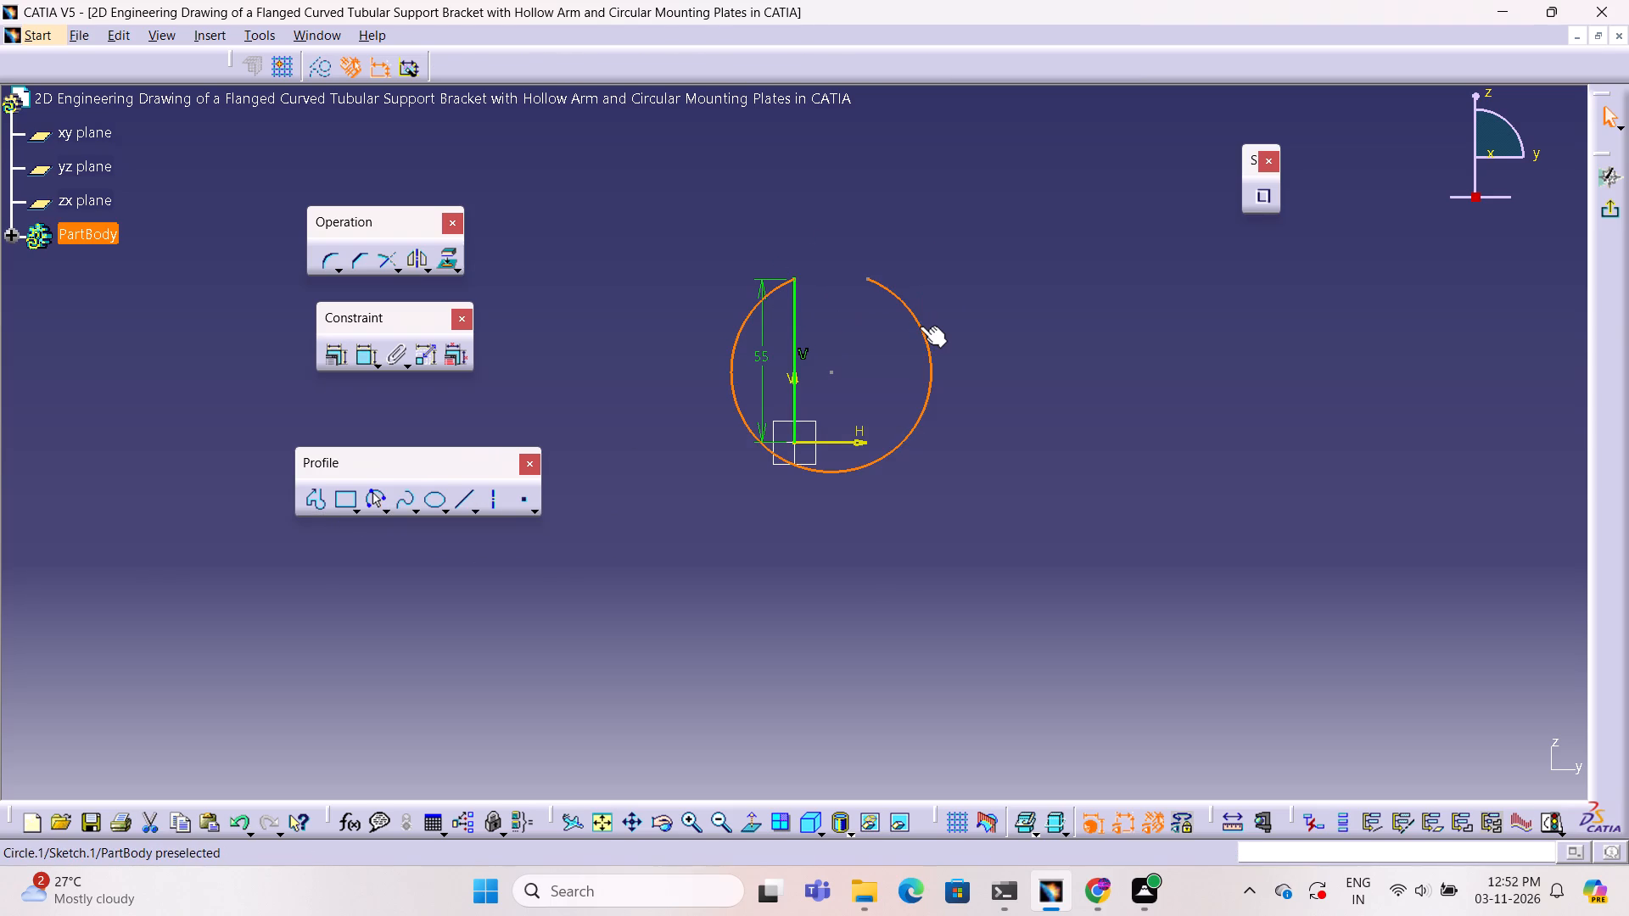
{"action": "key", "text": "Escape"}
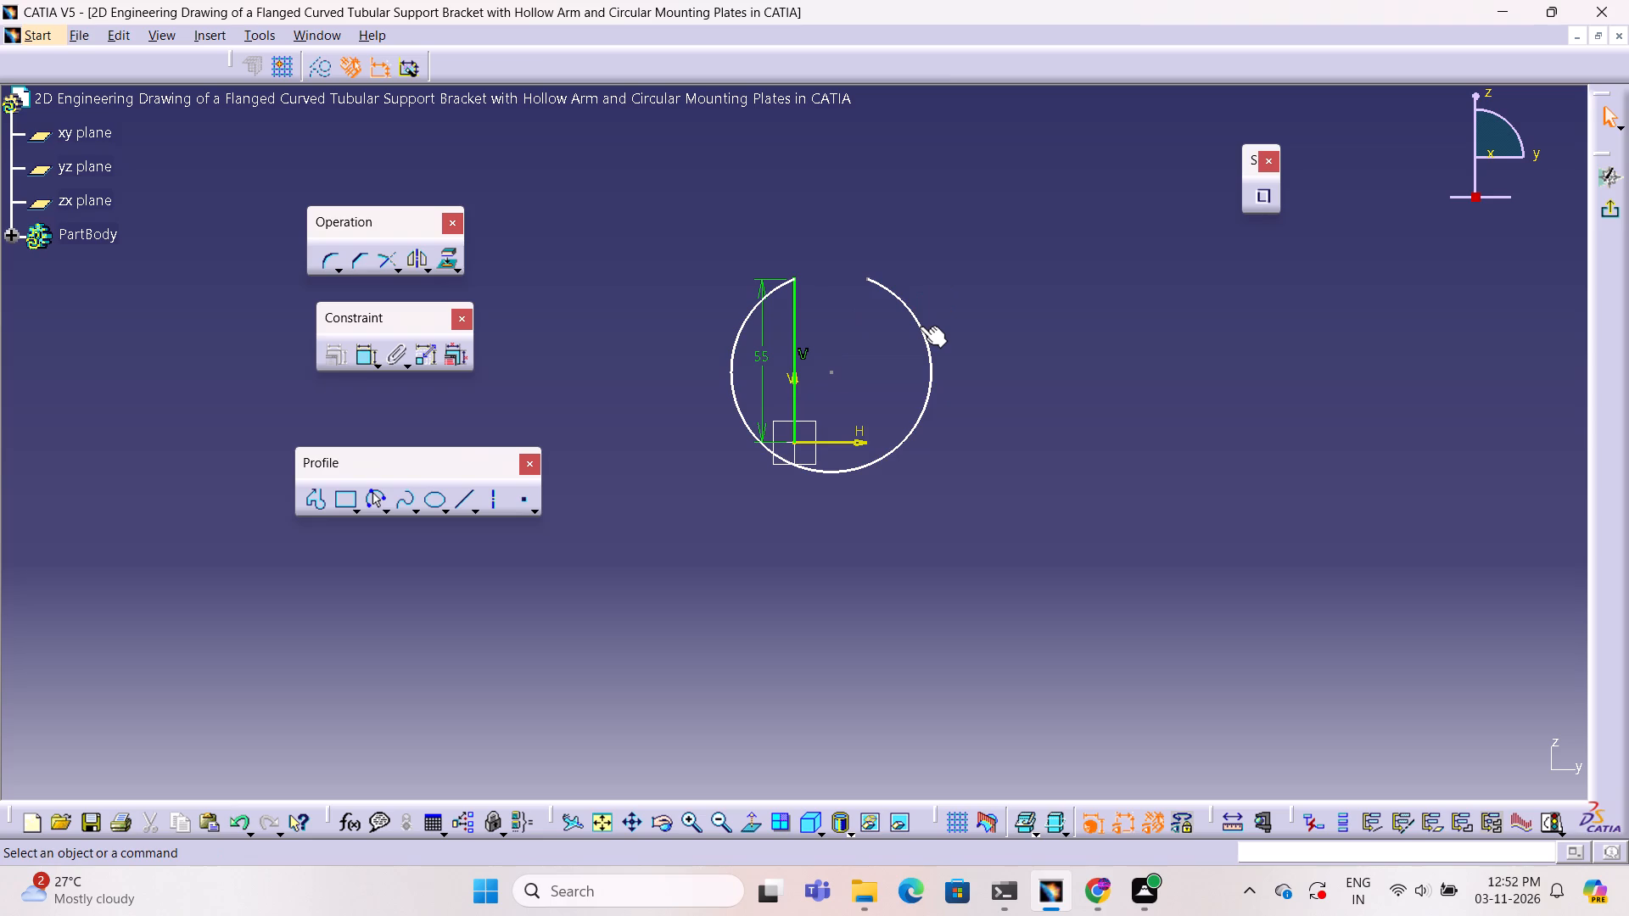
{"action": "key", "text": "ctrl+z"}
Draw an upward-bulging three-point arc of about 14.6 mm radius from the vertical line's upper end to a point level with it.
{"action": "left_click", "coordinate": [377, 496]}
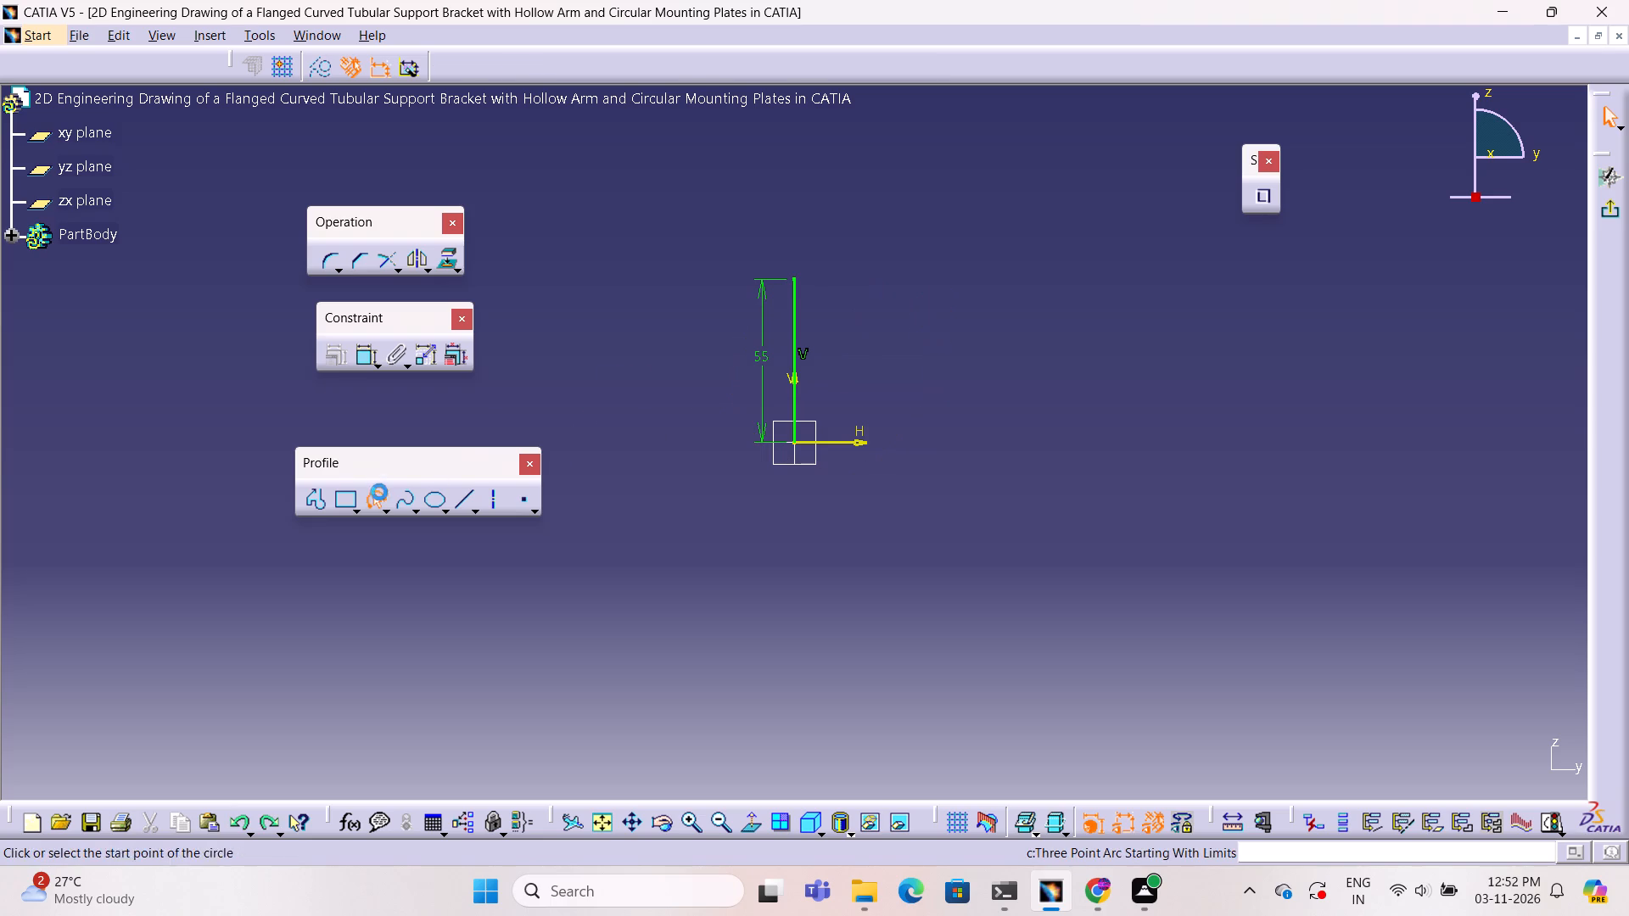
{"action": "left_click", "coordinate": [798, 277]}
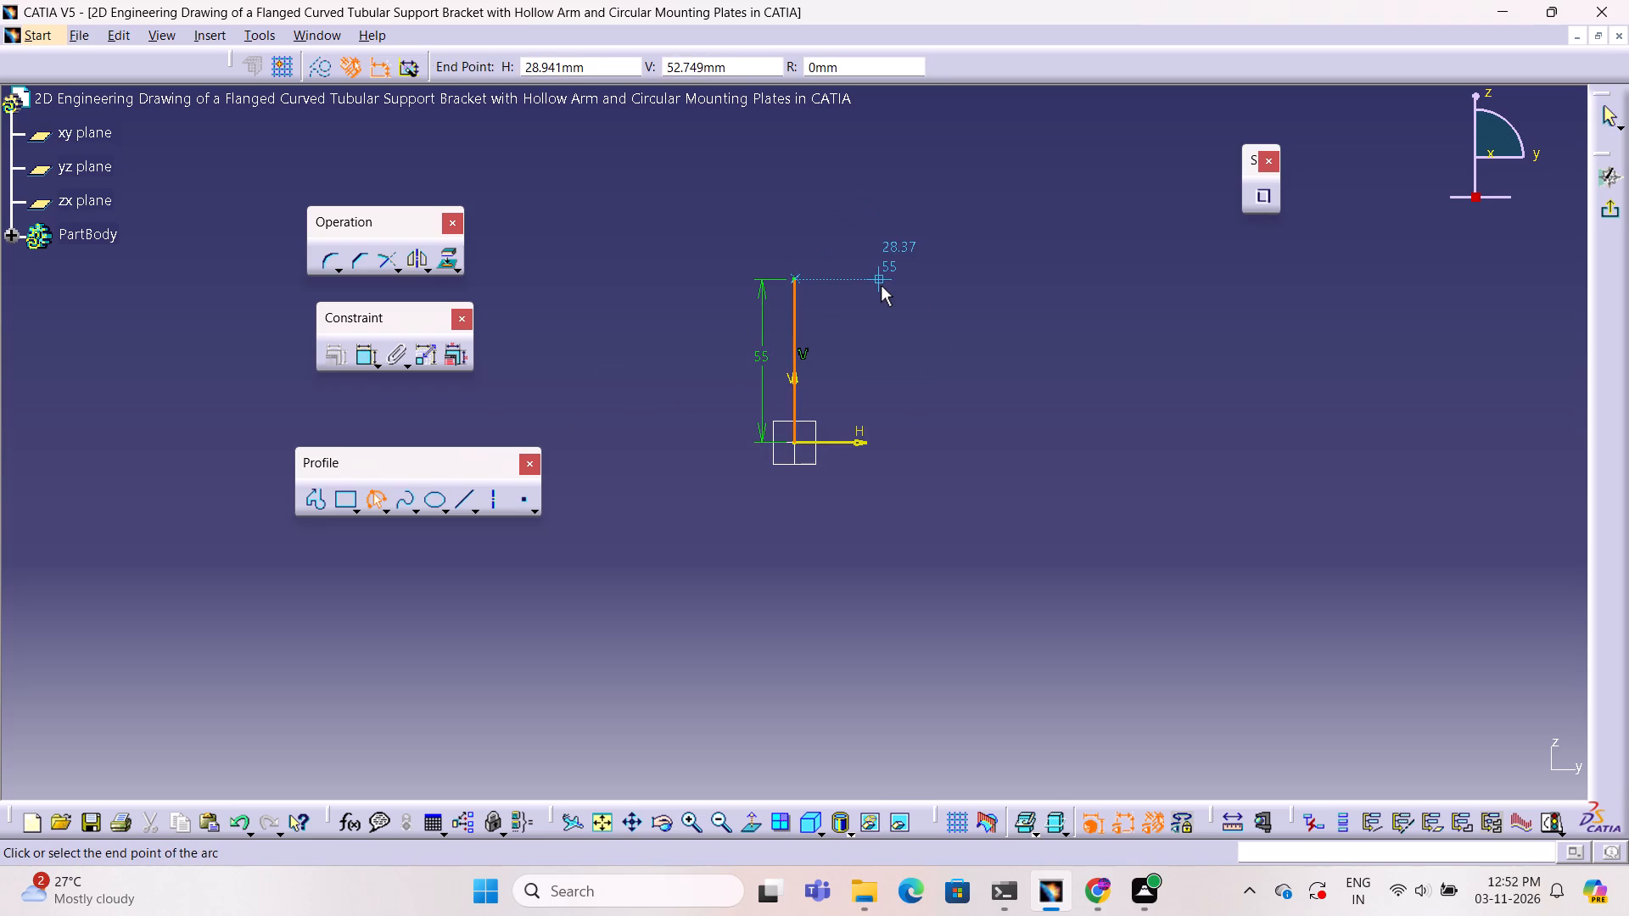
{"action": "left_click", "coordinate": [882, 280]}
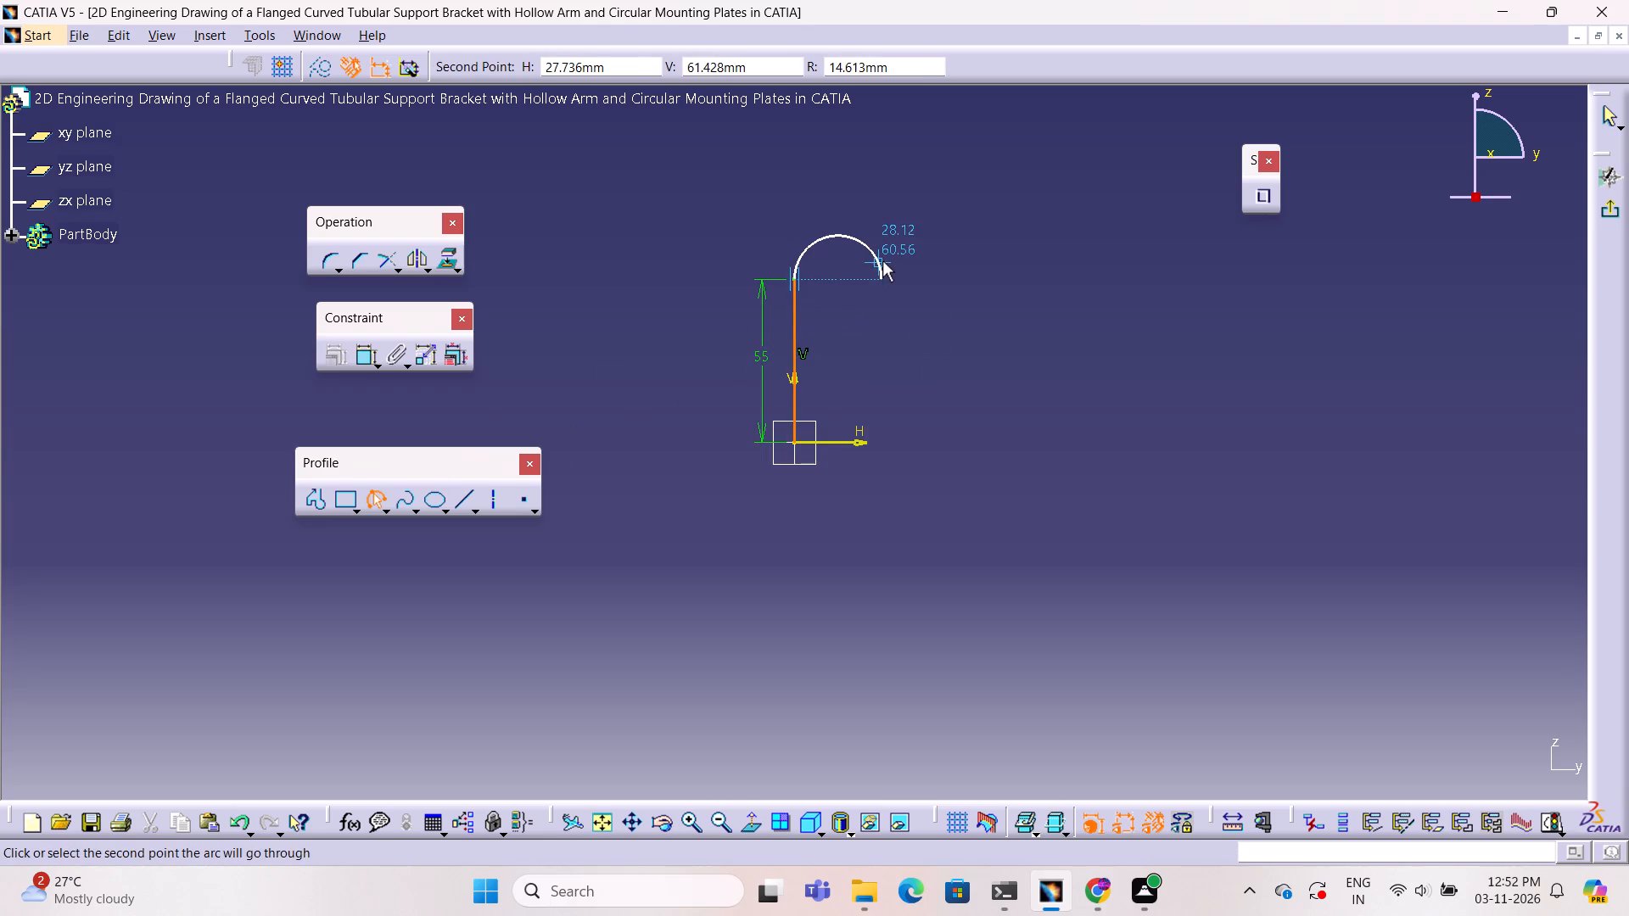
{"action": "left_click", "coordinate": [882, 261]}
{"action": "key", "text": "Escape"}
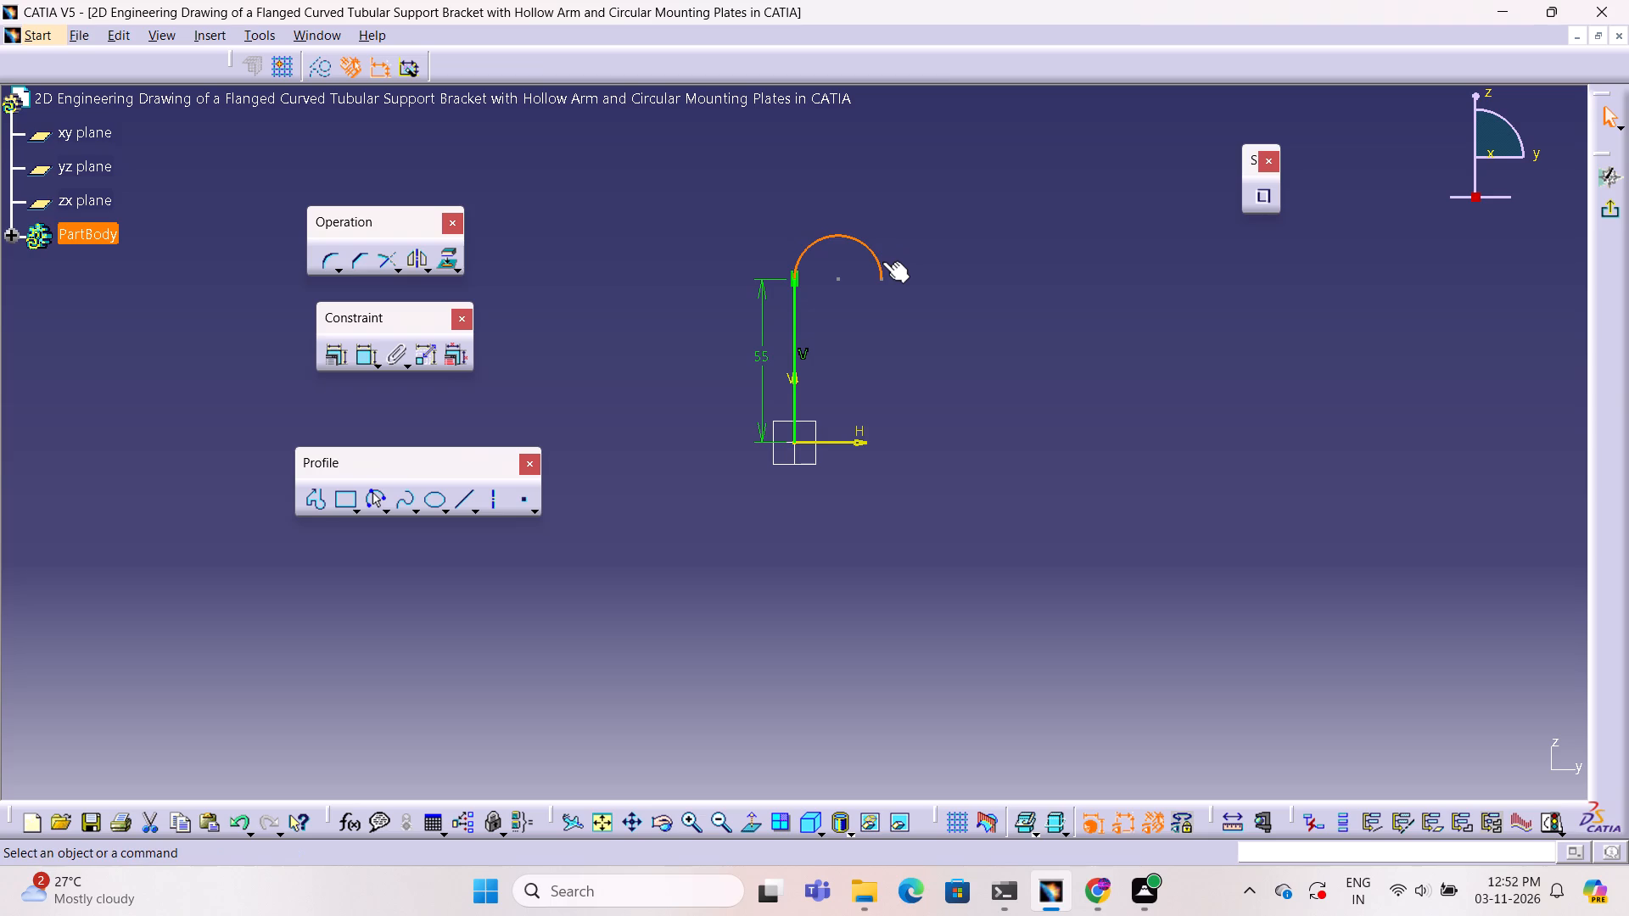
Add a radius constraint to the arc and set it to 11.5 mm.
{"action": "left_click", "coordinate": [360, 363]}
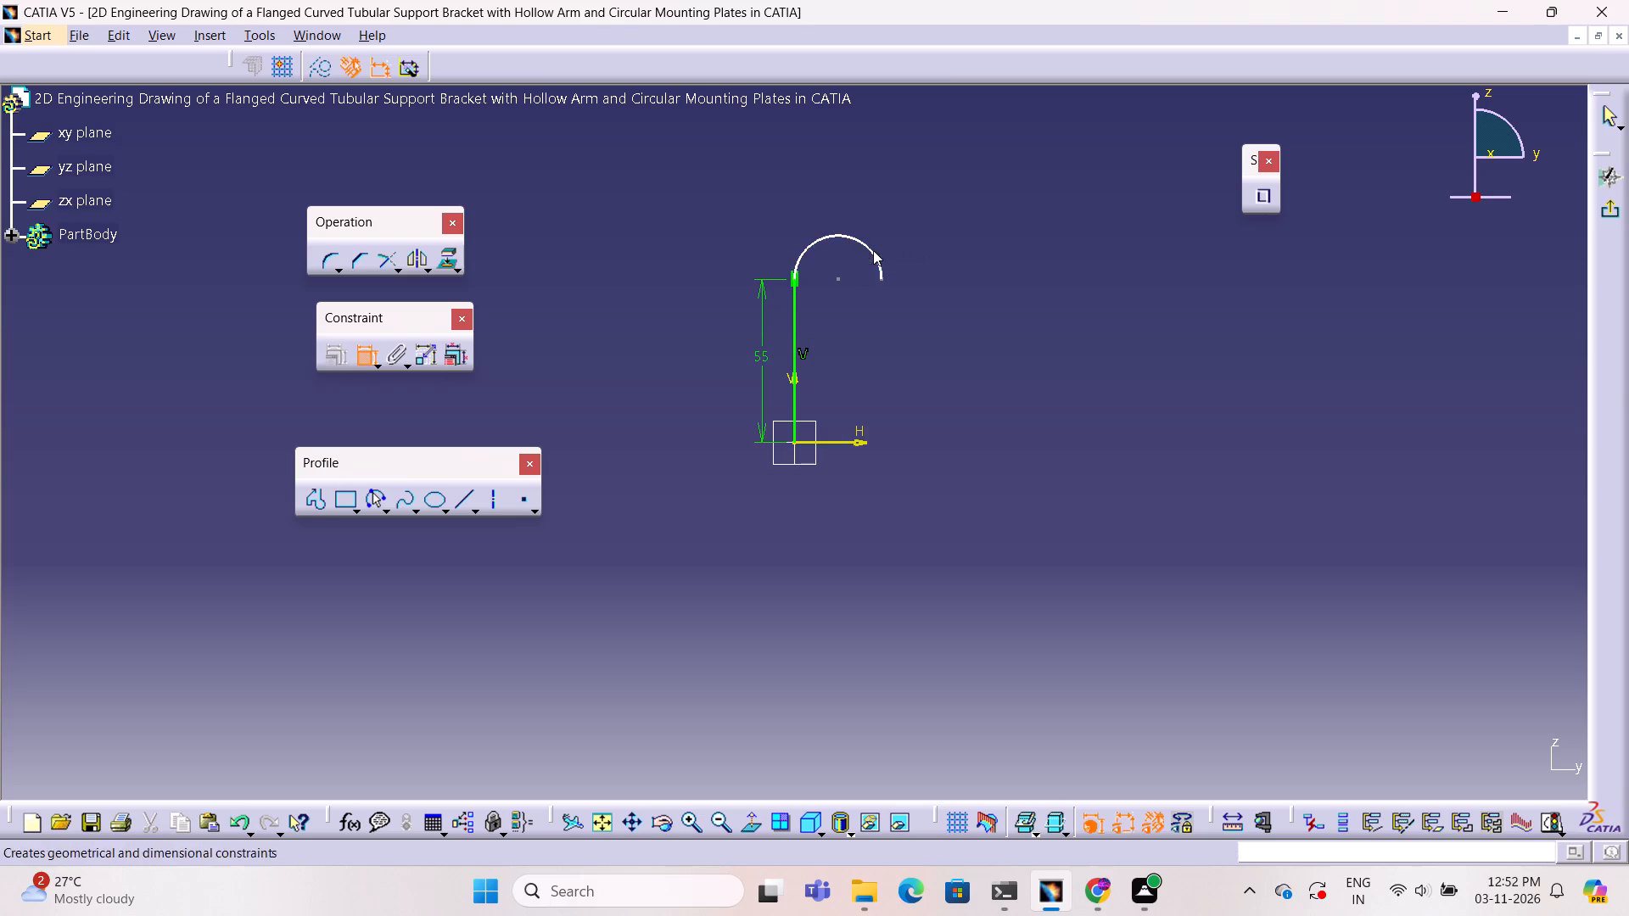
{"action": "left_click", "coordinate": [871, 253]}
{"action": "left_click", "coordinate": [911, 170]}
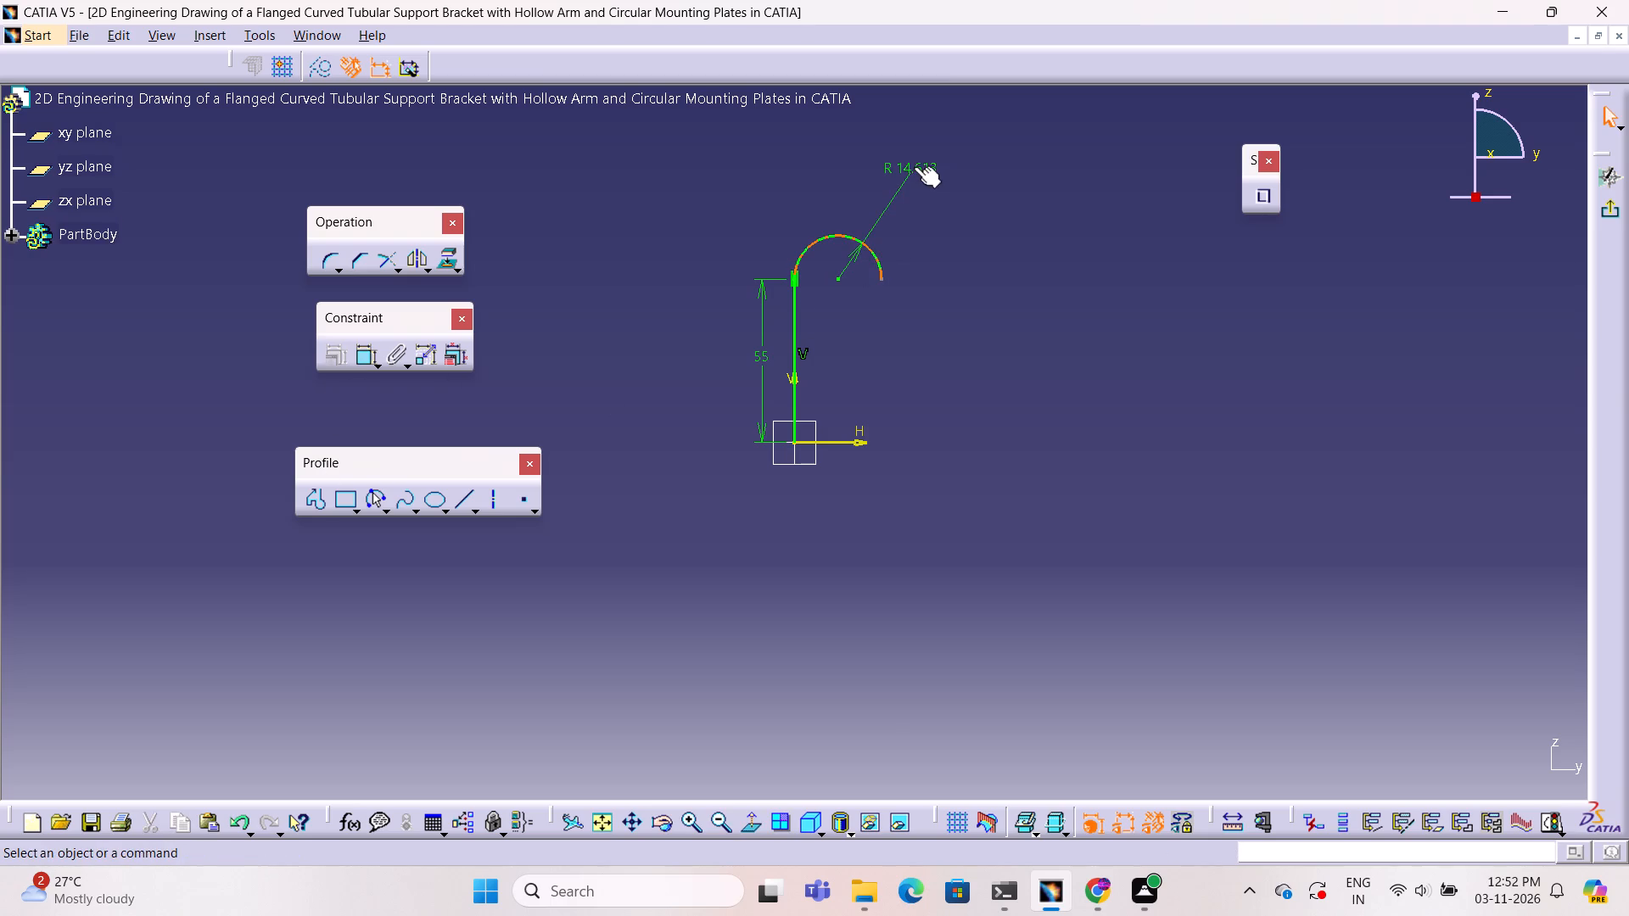
{"action": "triple_click", "coordinate": [914, 166]}
{"action": "double_click", "coordinate": [1325, 649]}
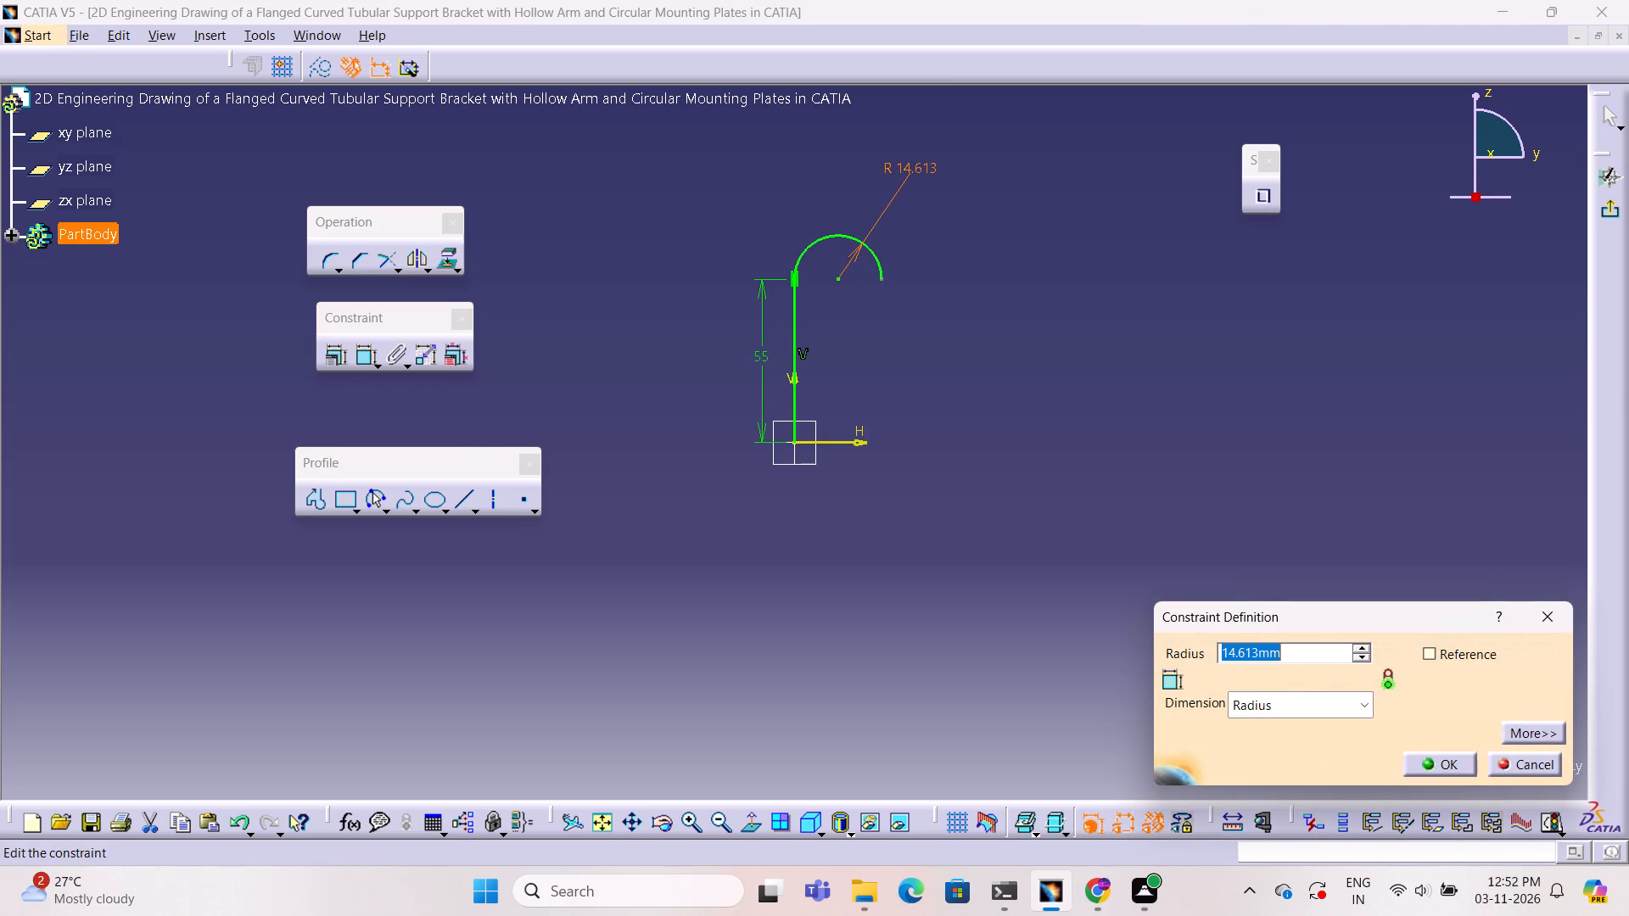
{"action": "type", "text": "11"}
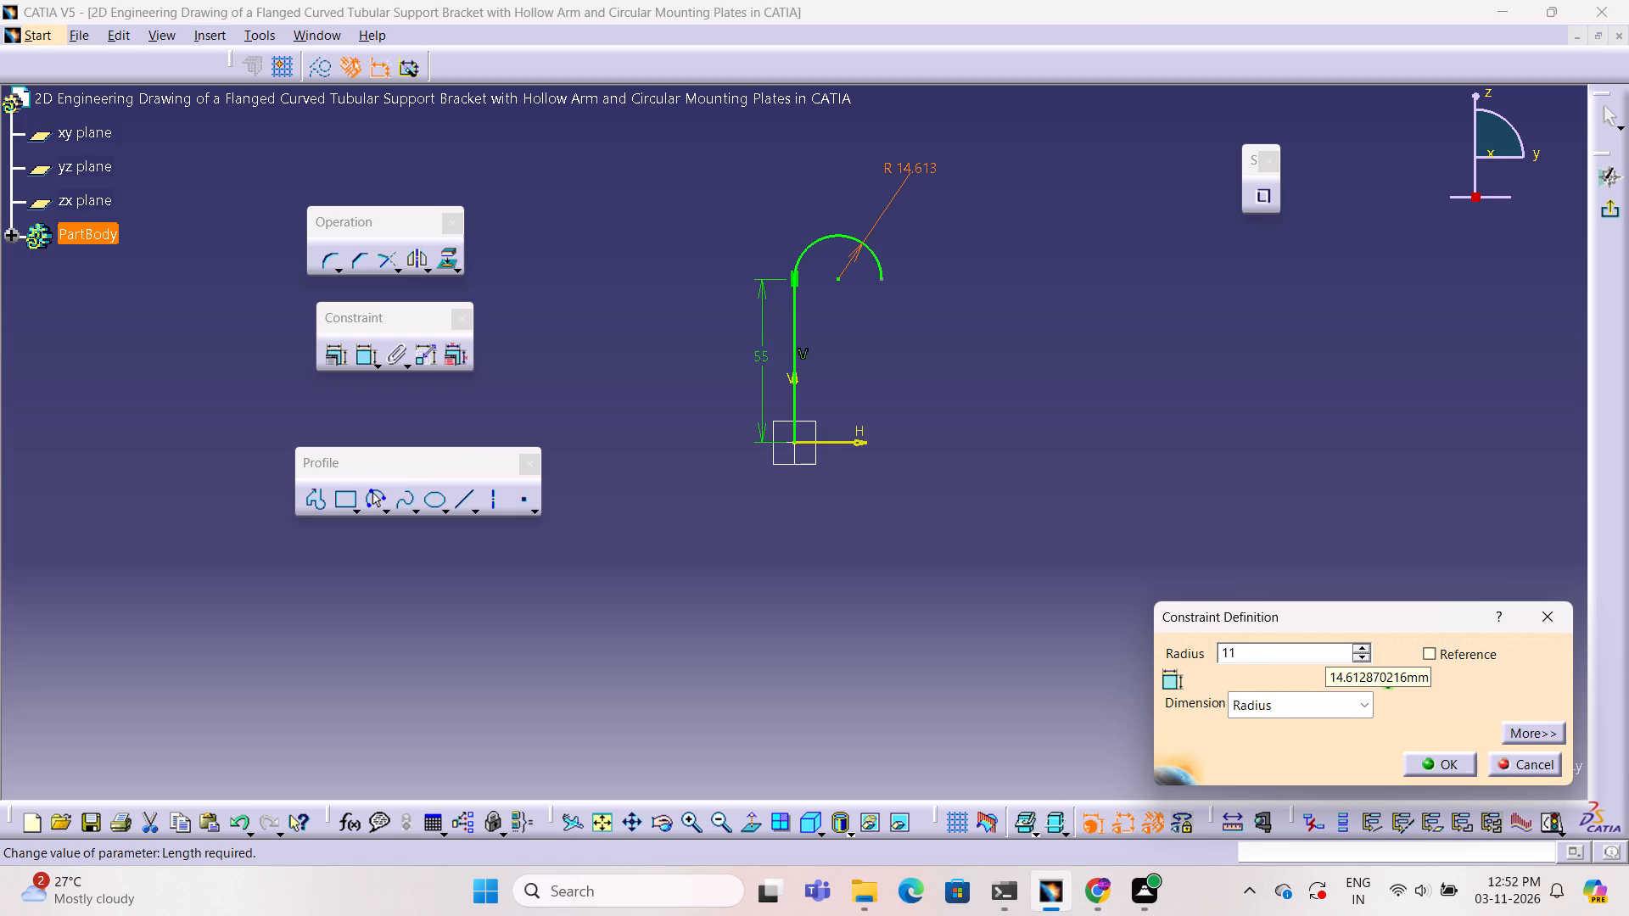
{"action": "key", "text": "period"}
{"action": "key", "text": "5"}
{"action": "key", "text": "Return"}
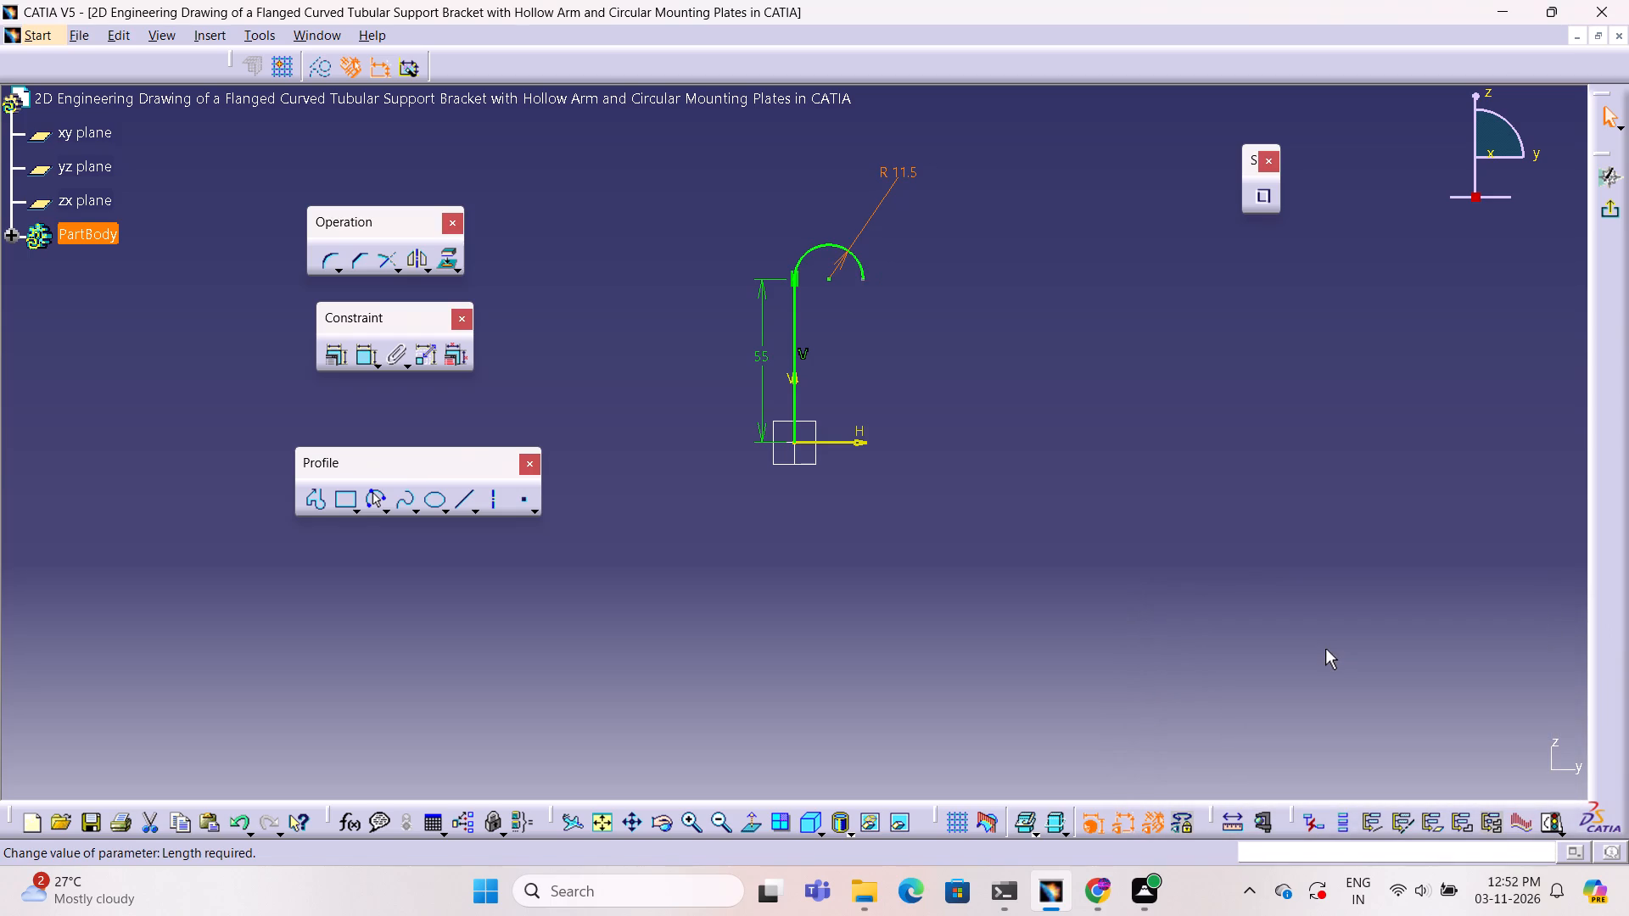
Draw a 15 mm profile line straight down from the arc's free end.
{"action": "left_click", "coordinate": [316, 500]}
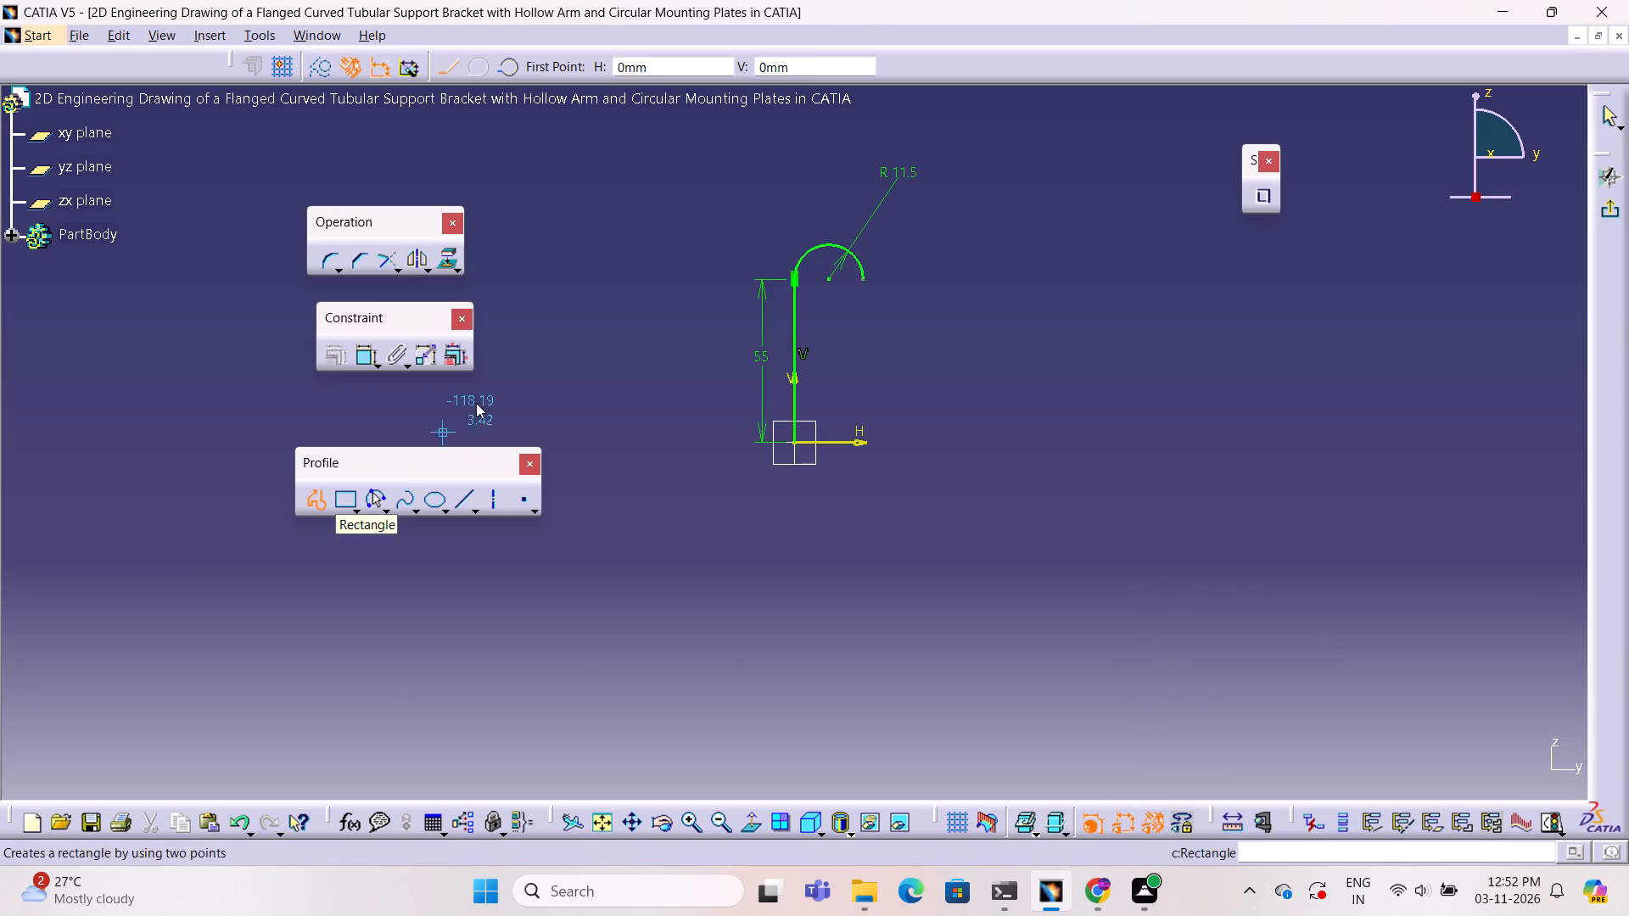
{"action": "left_click", "coordinate": [864, 282]}
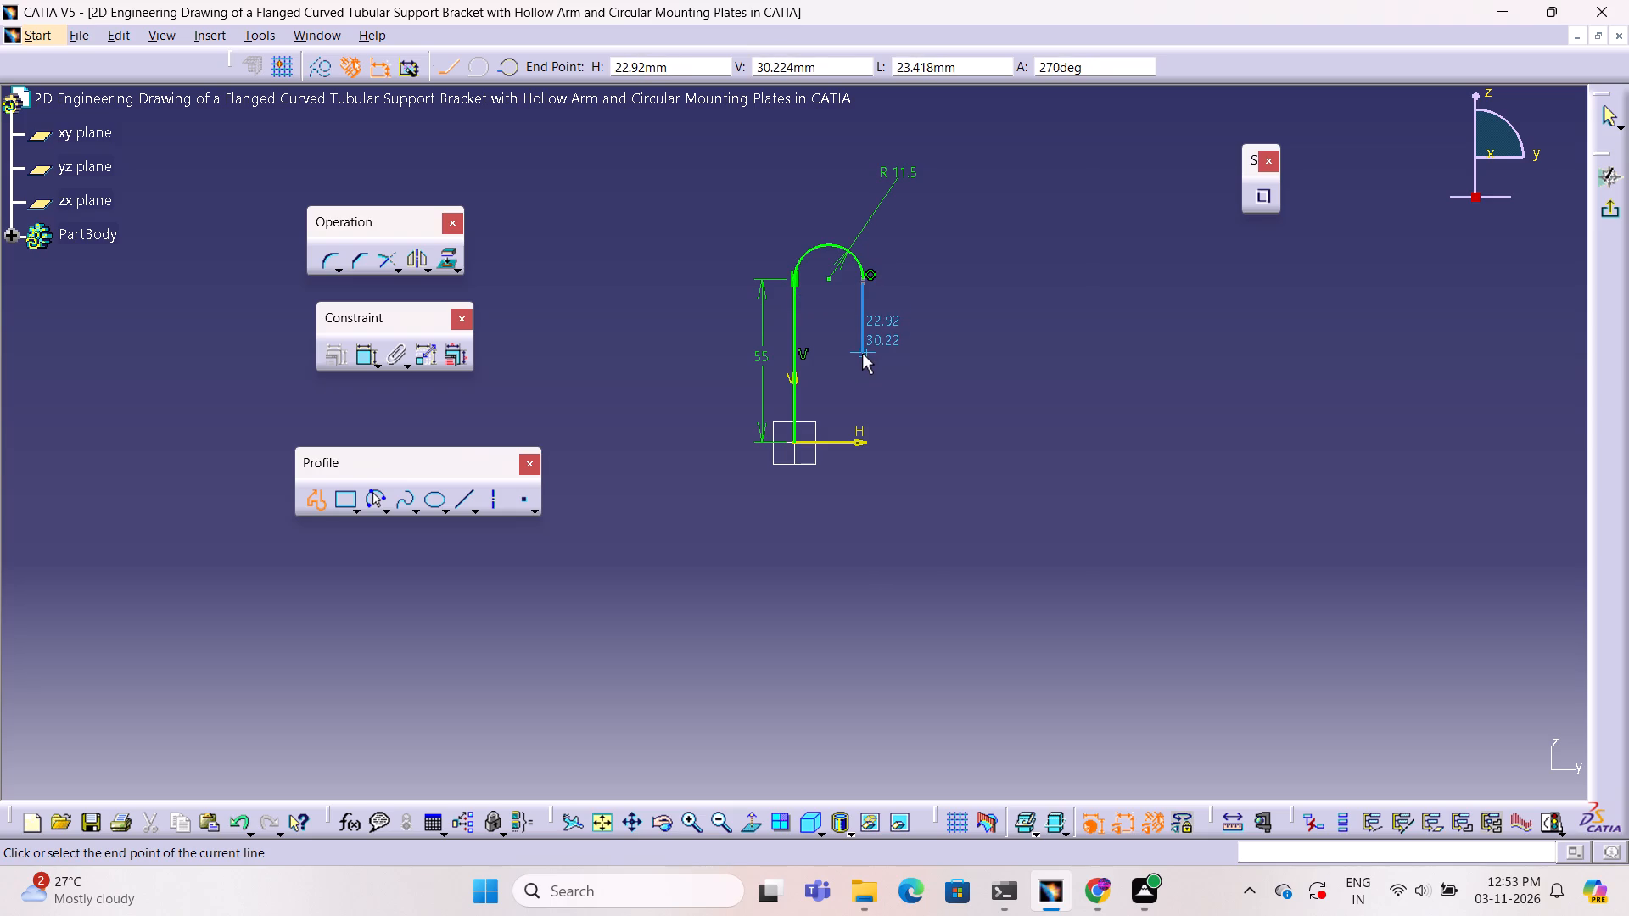
{"action": "key", "text": "Tab"}
{"action": "key", "text": "Tab"}
{"action": "key", "text": "Tab"}
{"action": "key", "text": "Tab"}
{"action": "type", "text": "15"}
{"action": "key", "text": "Return"}
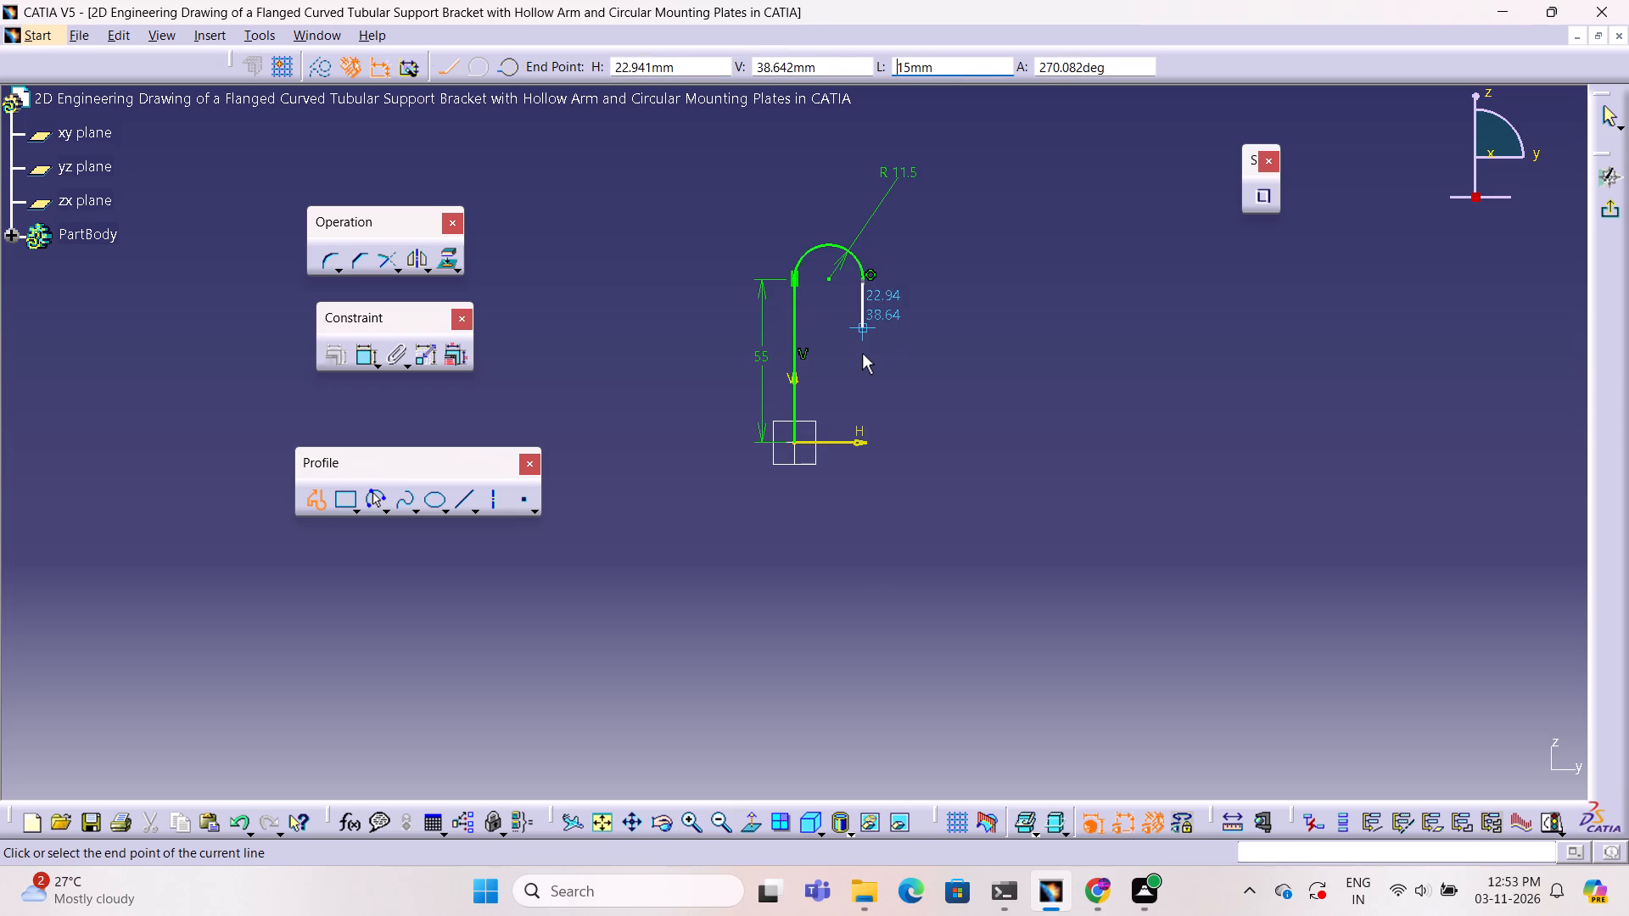
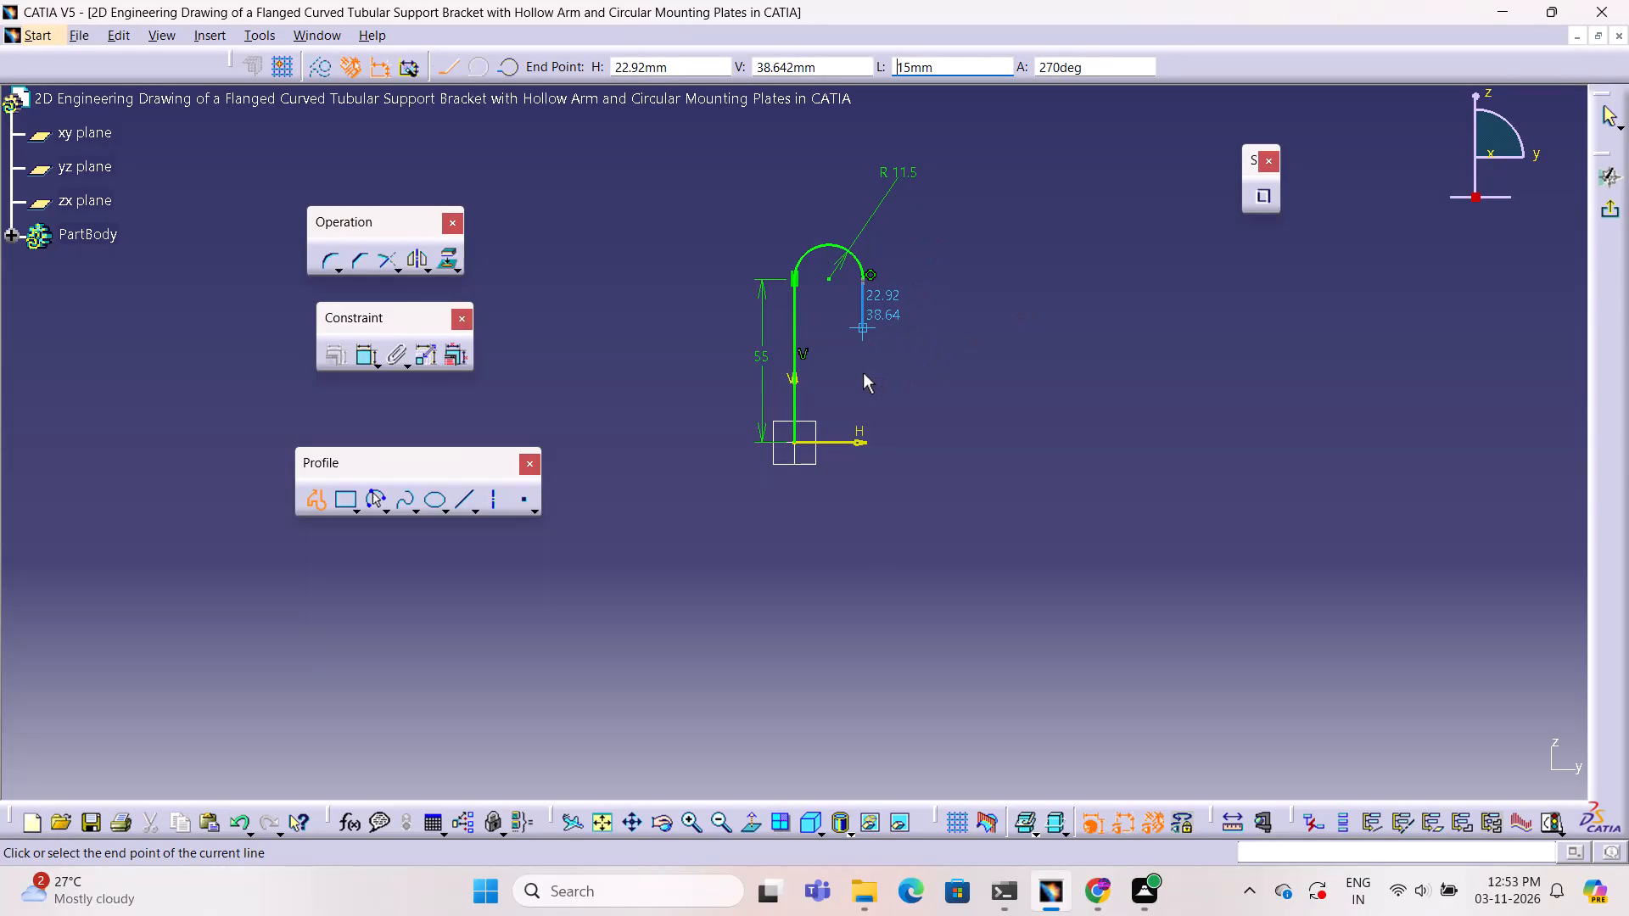
Place the 15 mm line's end point vertically below the arc's free end and finish the profile.
{"action": "key", "text": "Tab"}
{"action": "key", "text": "Tab"}
{"action": "key", "text": "Tab"}
{"action": "key", "text": "Tab"}
{"action": "key", "text": "Tab"}
{"action": "key", "text": "Tab"}
{"action": "key", "text": "Return"}
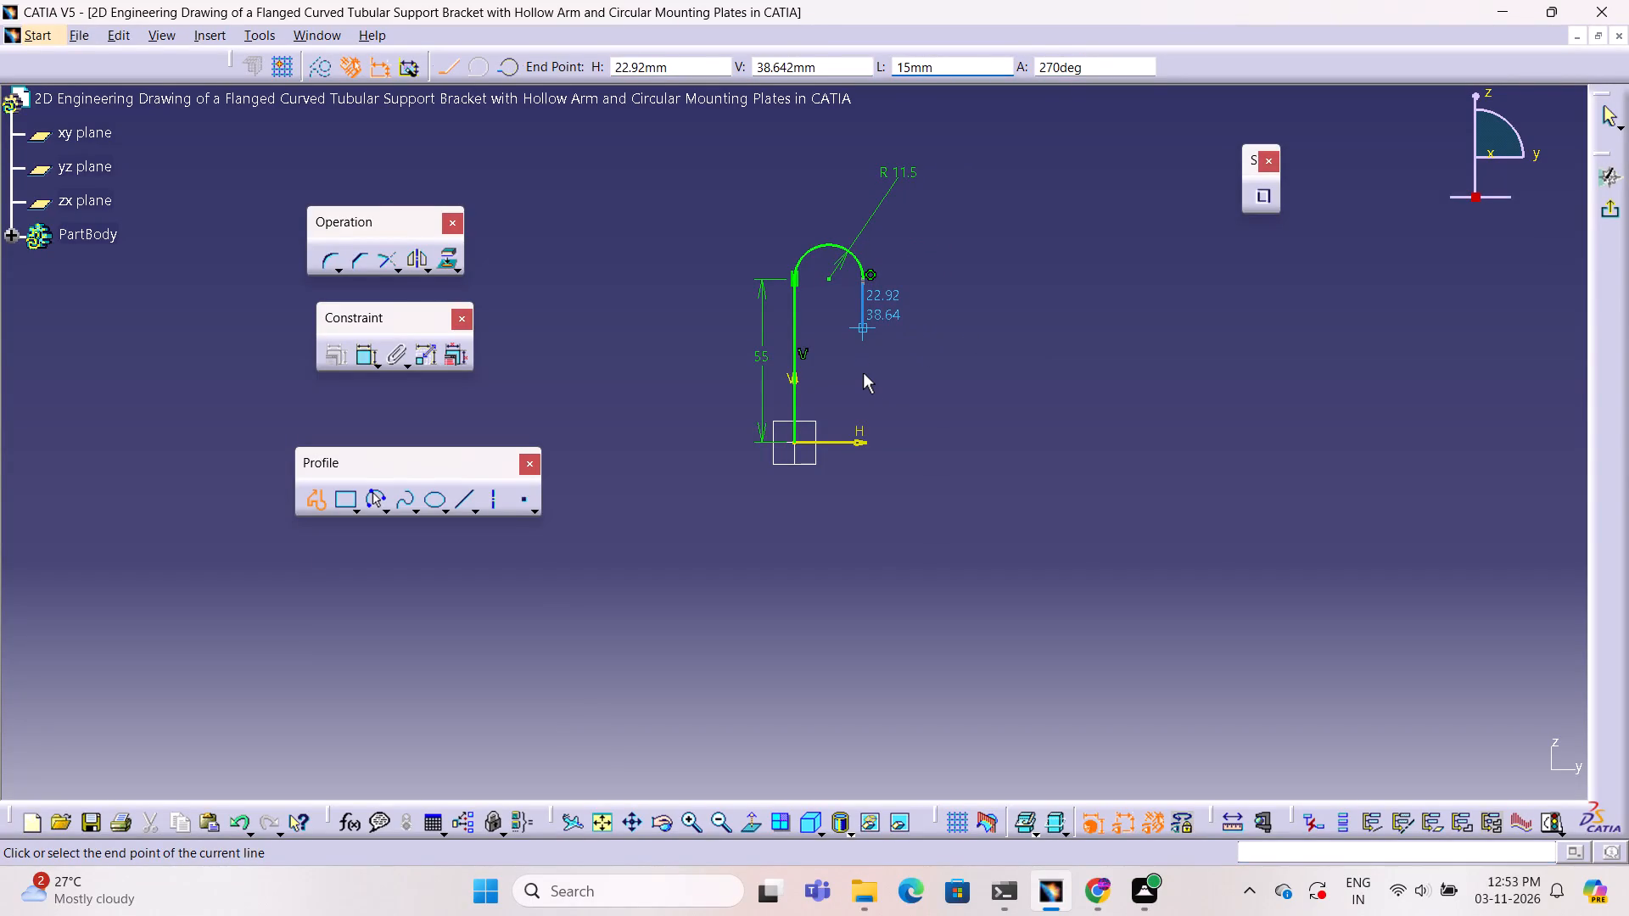
{"action": "key", "text": "Return"}
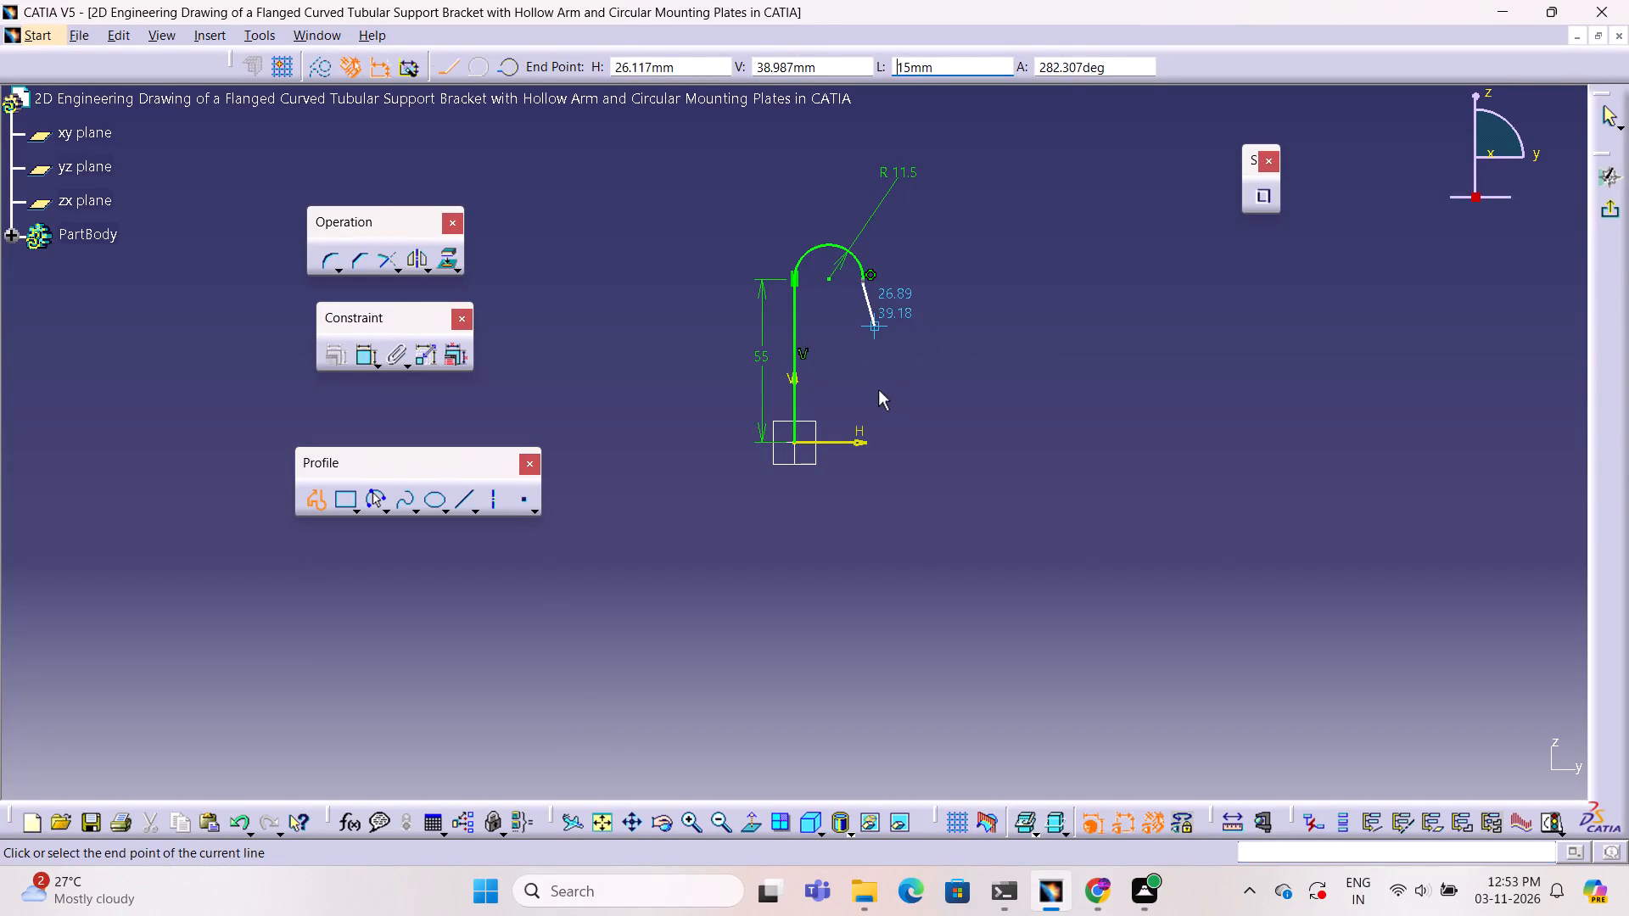
{"action": "left_click", "coordinate": [860, 373]}
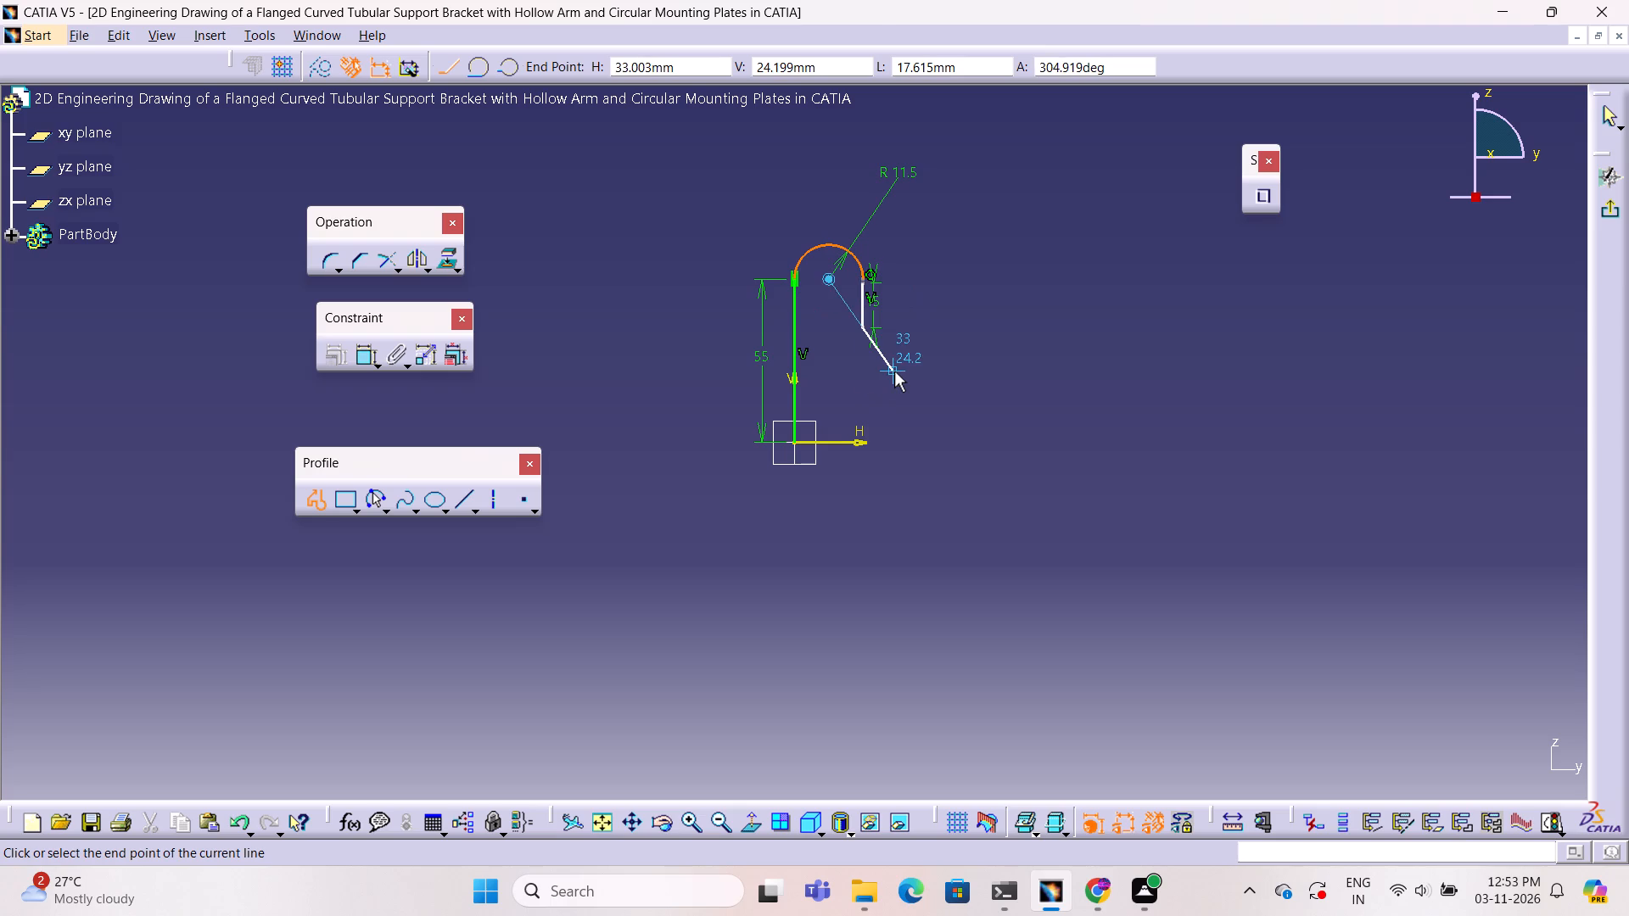
{"action": "key", "text": "Escape"}
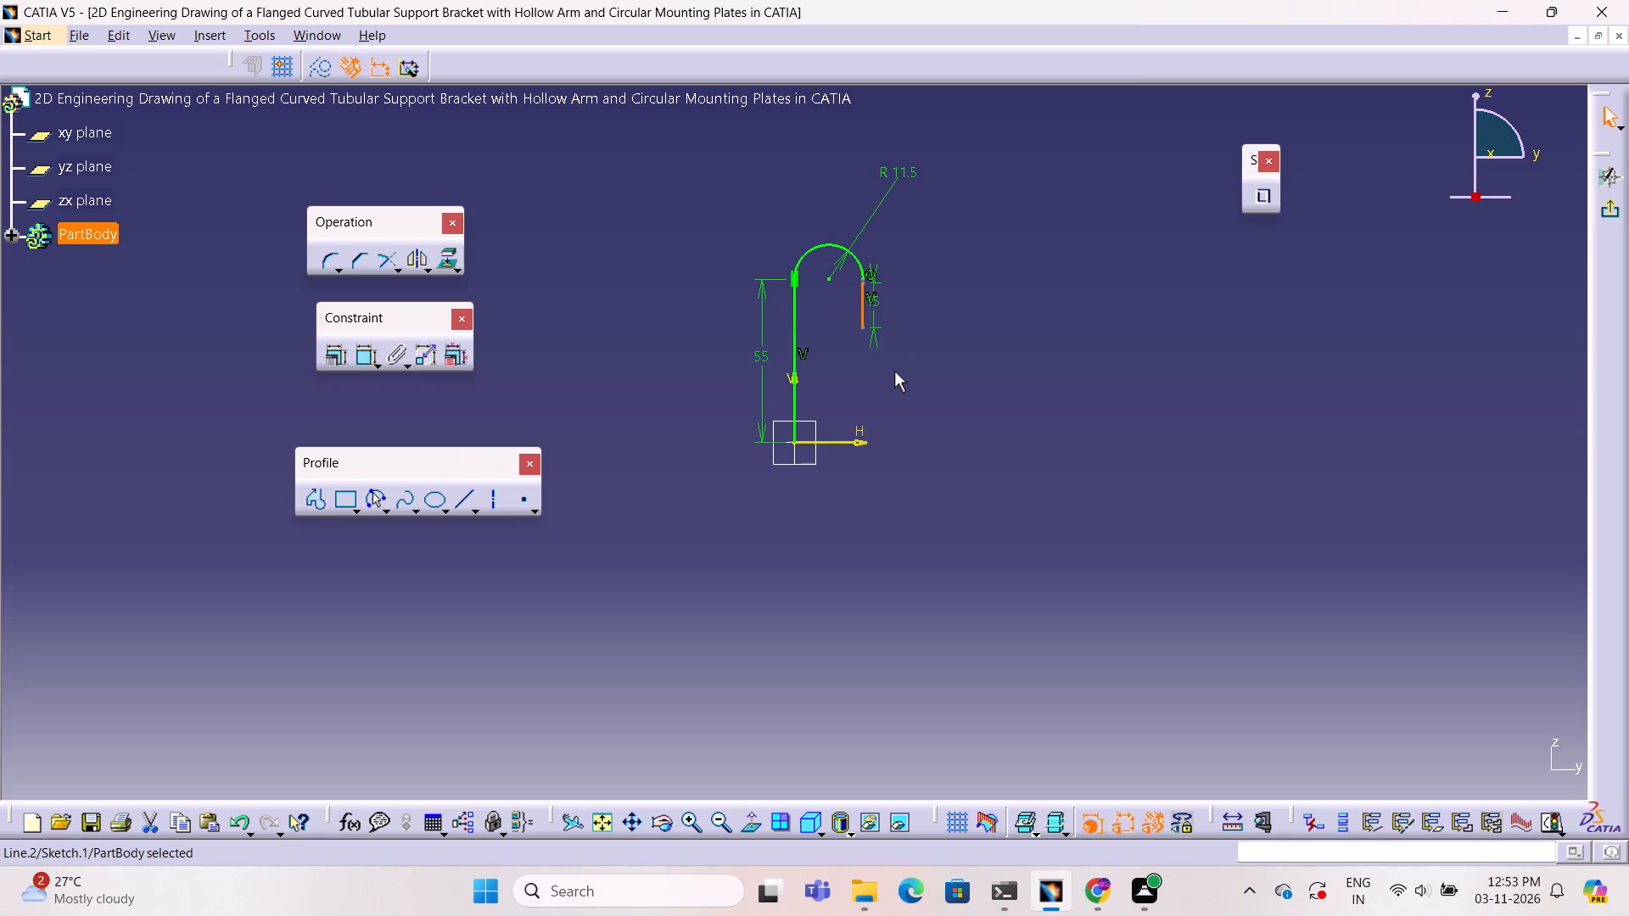
Add a tangency constraint between the arc and the short vertical line at its free end.
{"action": "left_click", "coordinate": [940, 352]}
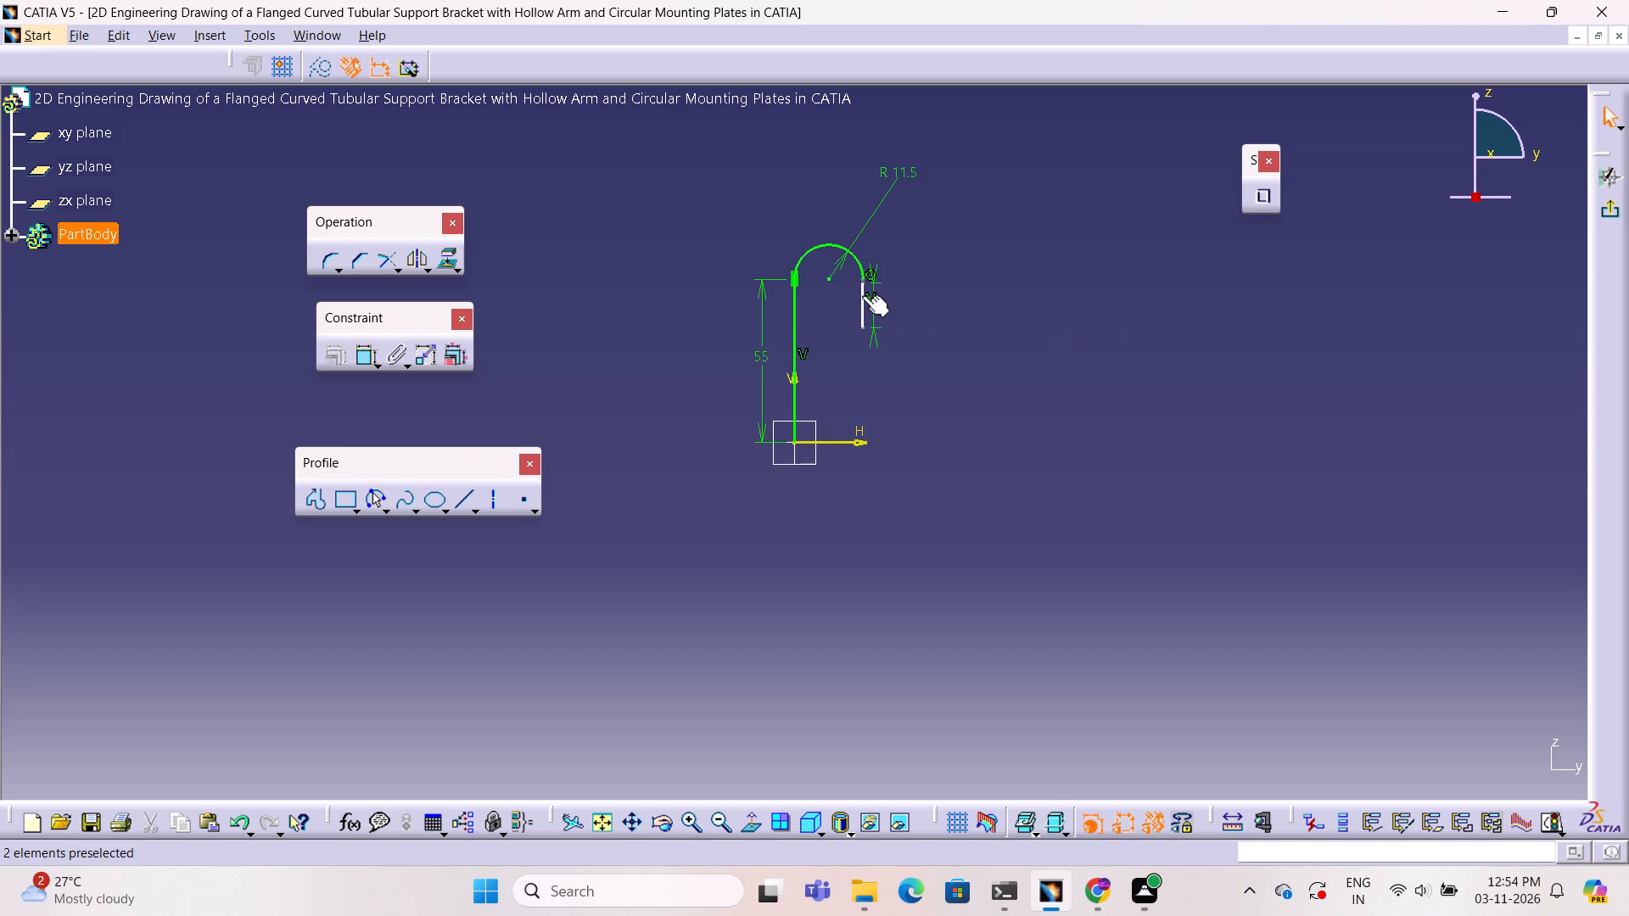
{"action": "left_click", "coordinate": [855, 257]}
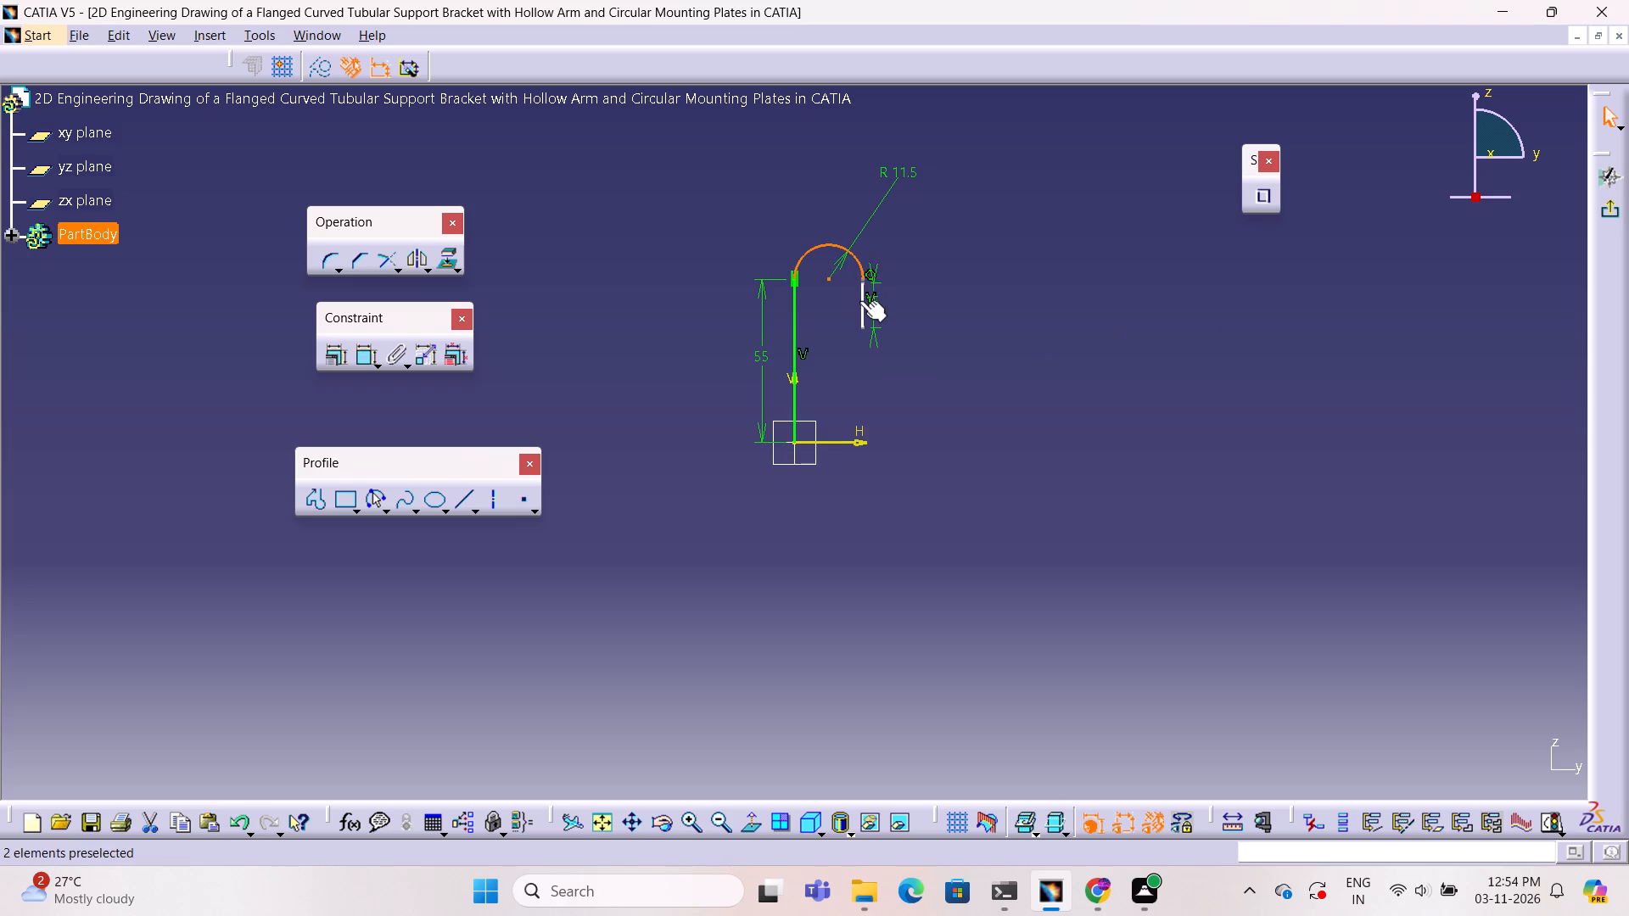
{"action": "left_click", "coordinate": [859, 297], "text": "ctrl"}
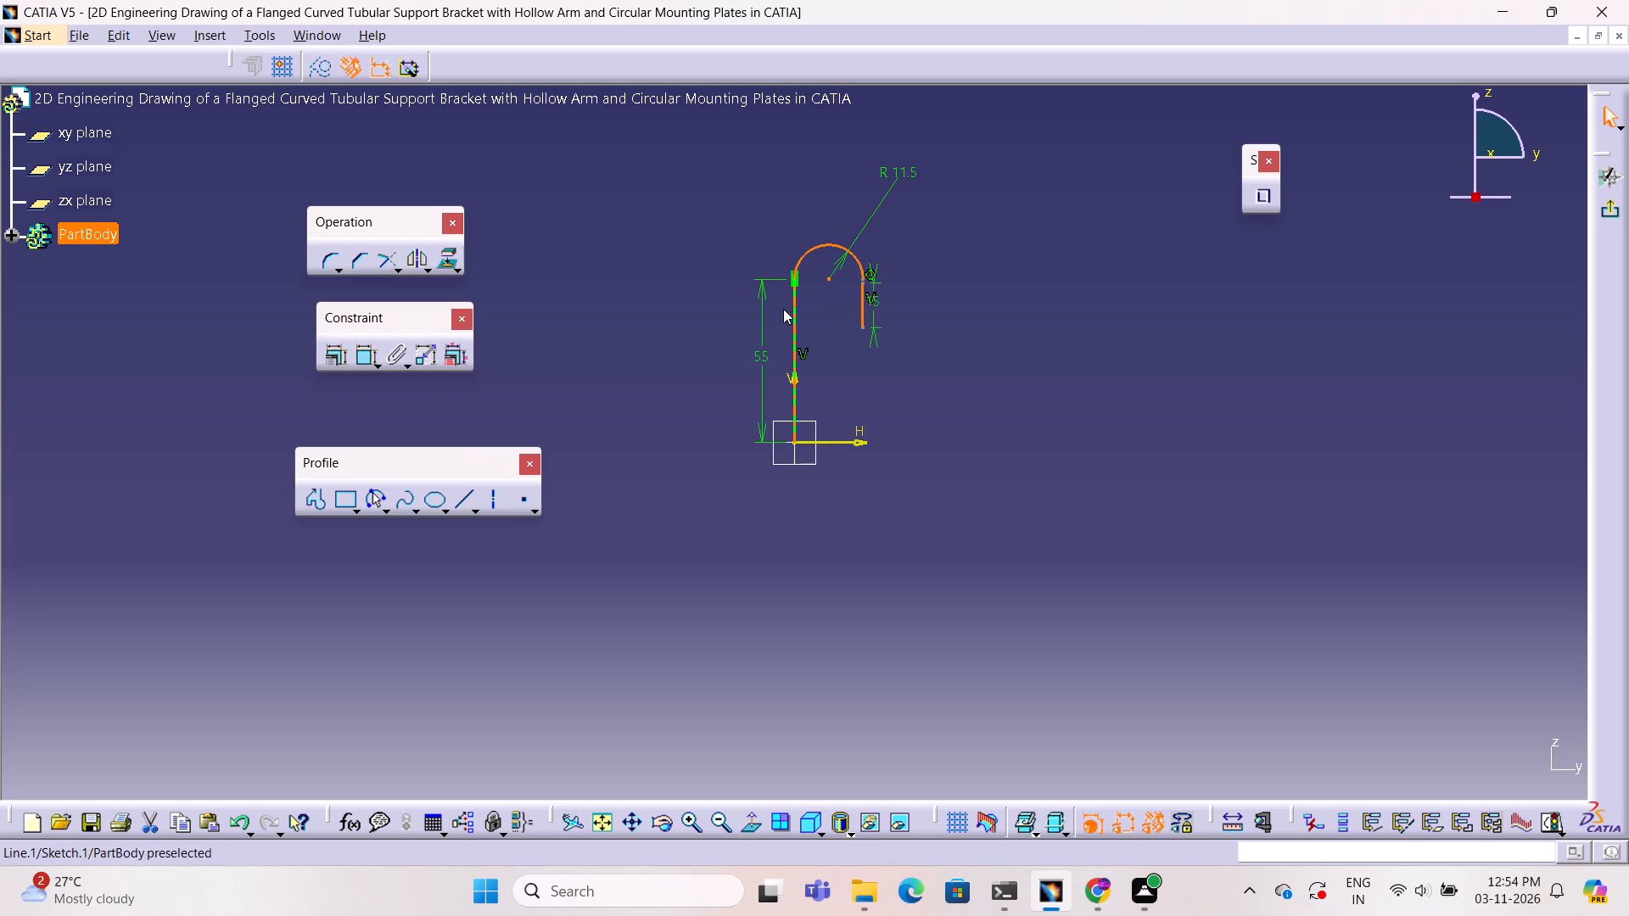
{"action": "double_click", "coordinate": [330, 357]}
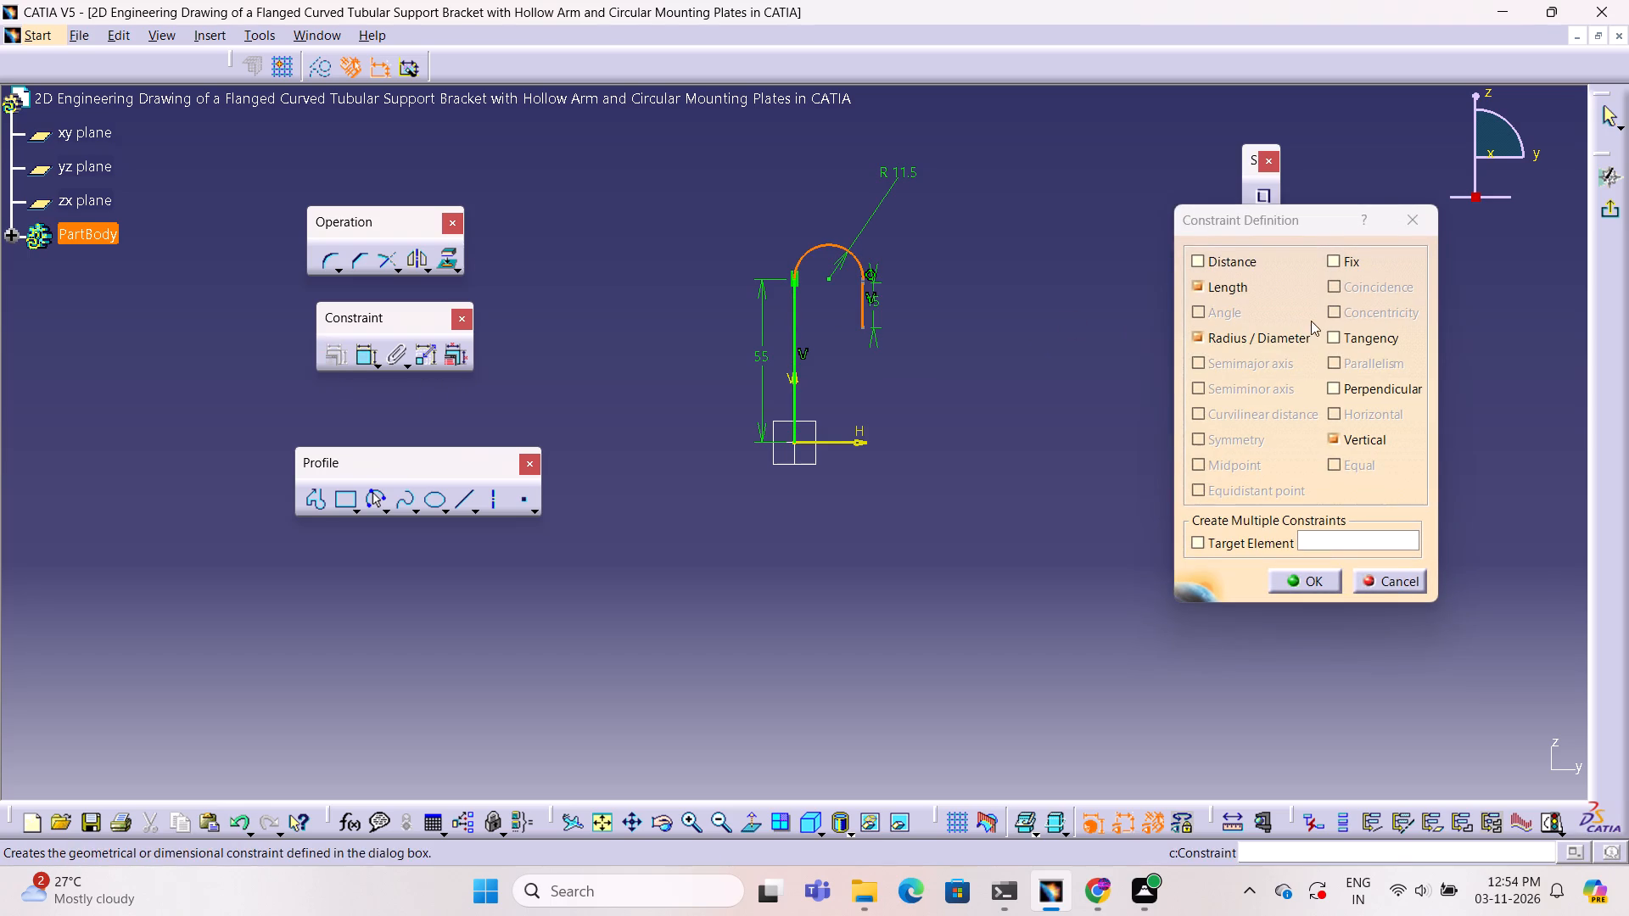
{"action": "left_click", "coordinate": [1330, 335]}
{"action": "left_click", "coordinate": [1314, 586]}
{"action": "left_click", "coordinate": [1055, 481]}
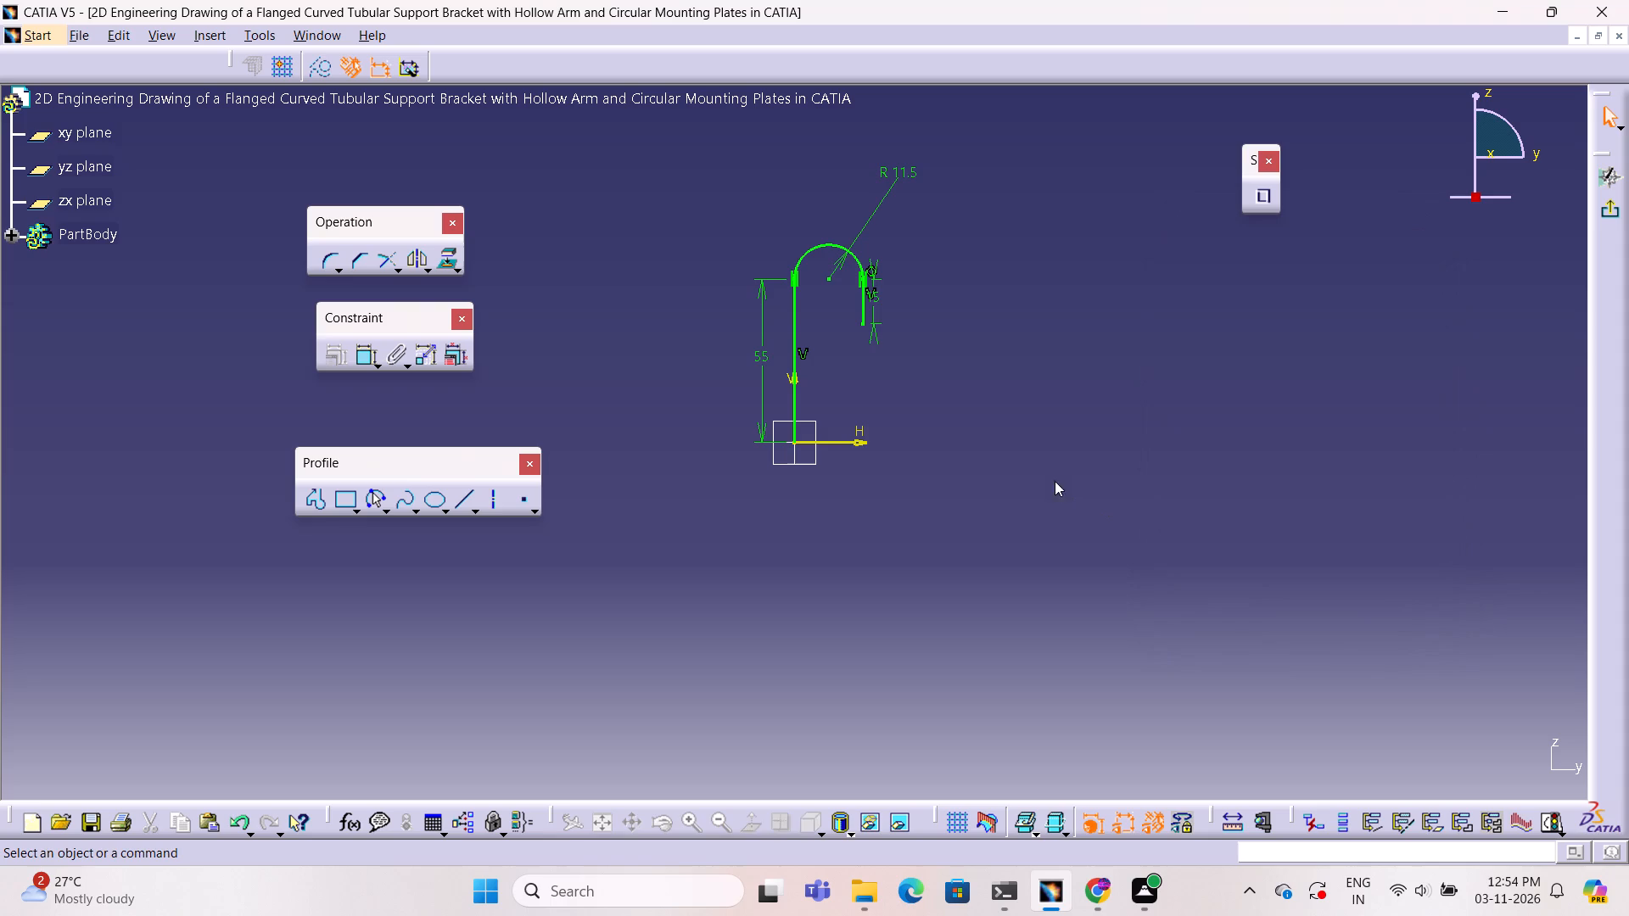
Move the 15 mm length dimension clear of the short line and exit the sketch.
{"action": "left_click_drag", "start_coordinate": [863, 299], "coordinate": [871, 349]}
{"action": "double_click", "coordinate": [1029, 339]}
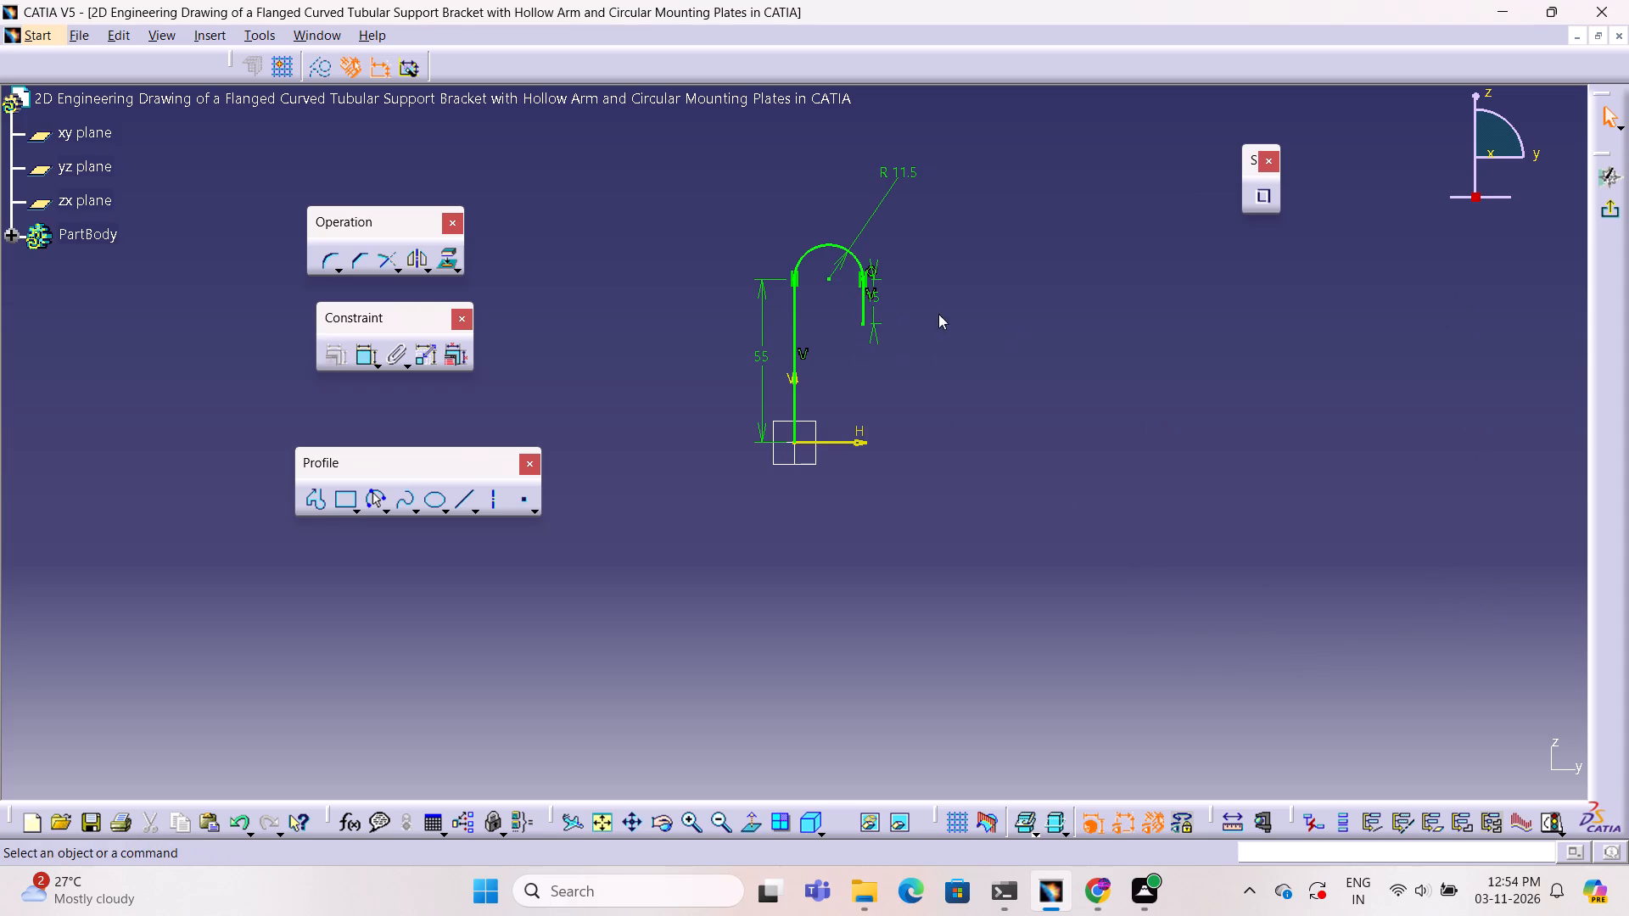
{"action": "left_click_drag", "start_coordinate": [880, 278], "coordinate": [923, 278]}
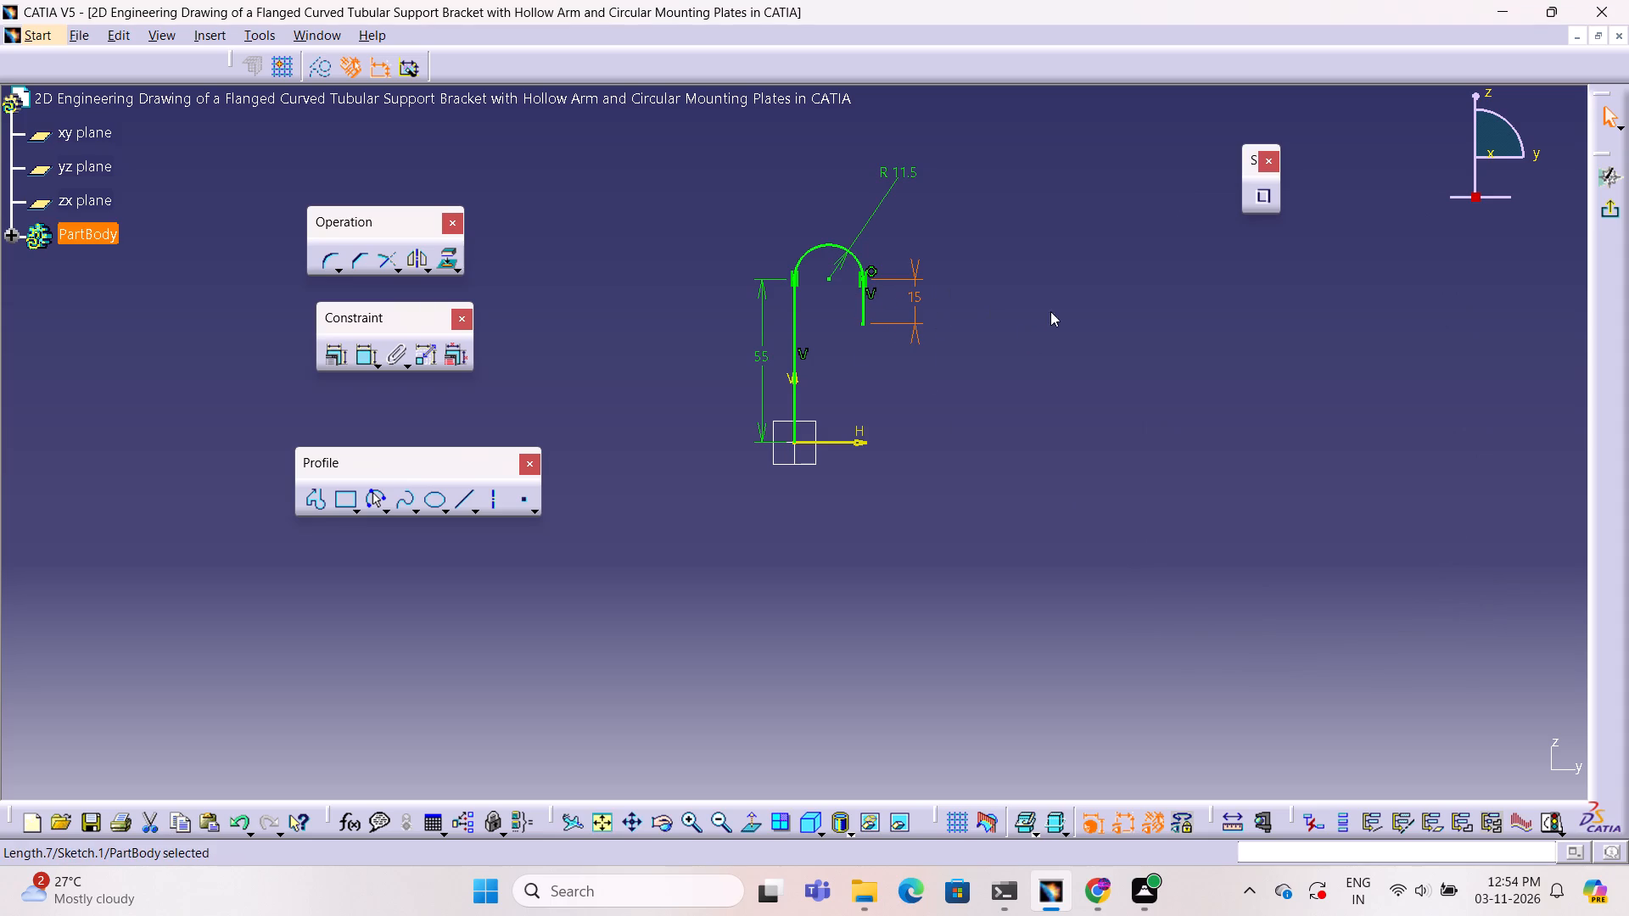
{"action": "left_click", "coordinate": [1053, 311]}
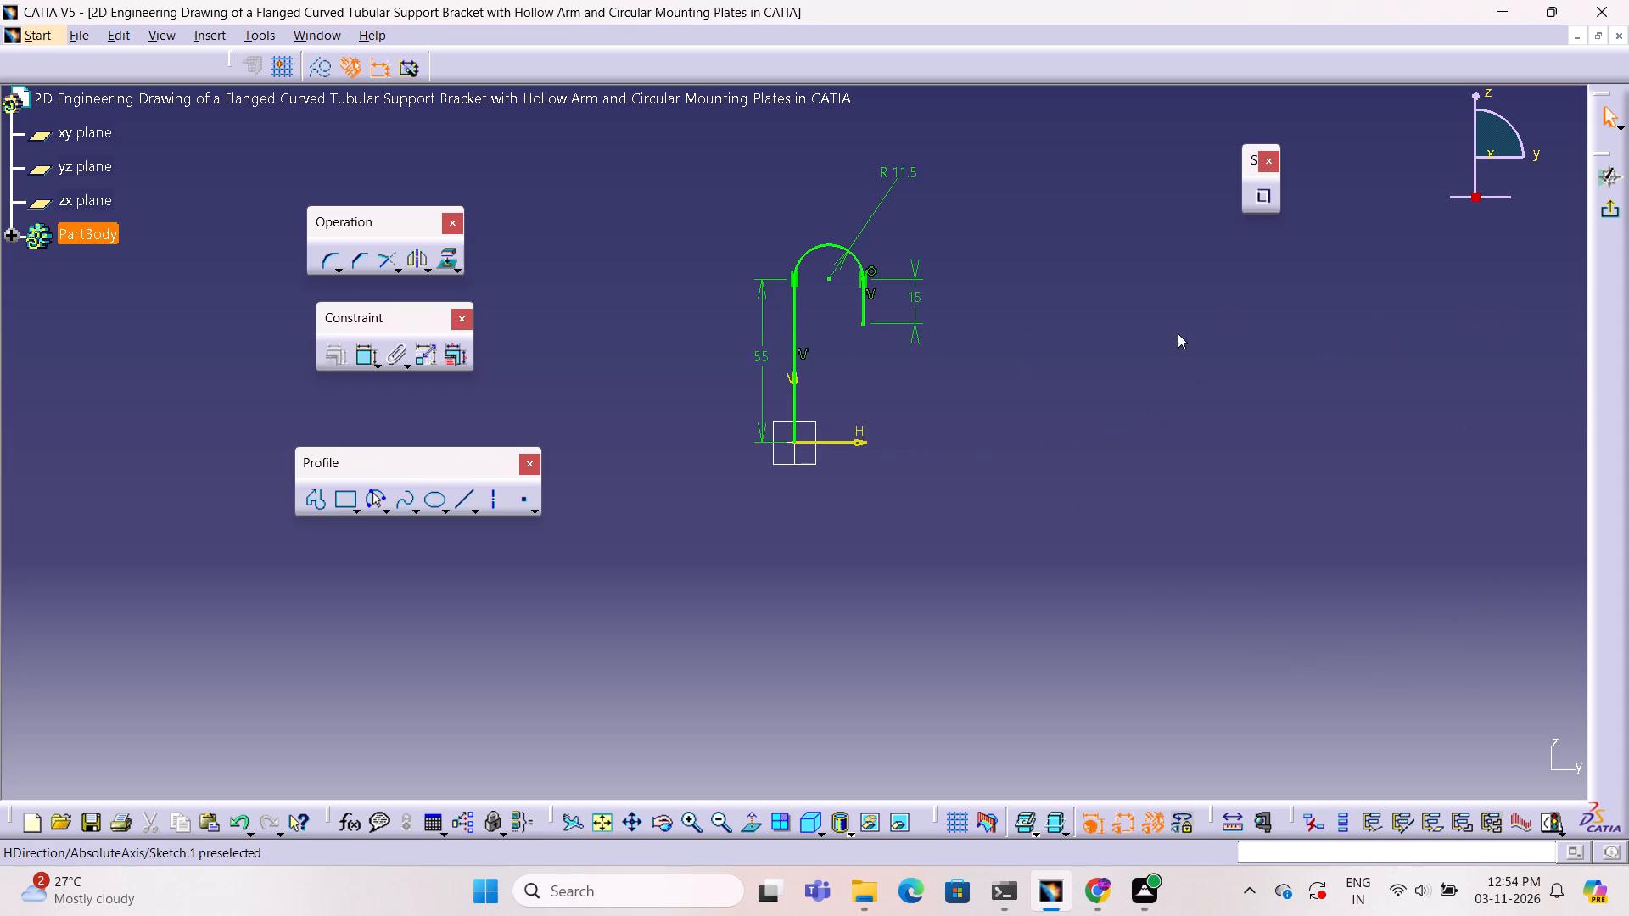
{"action": "left_click", "coordinate": [1620, 204]}
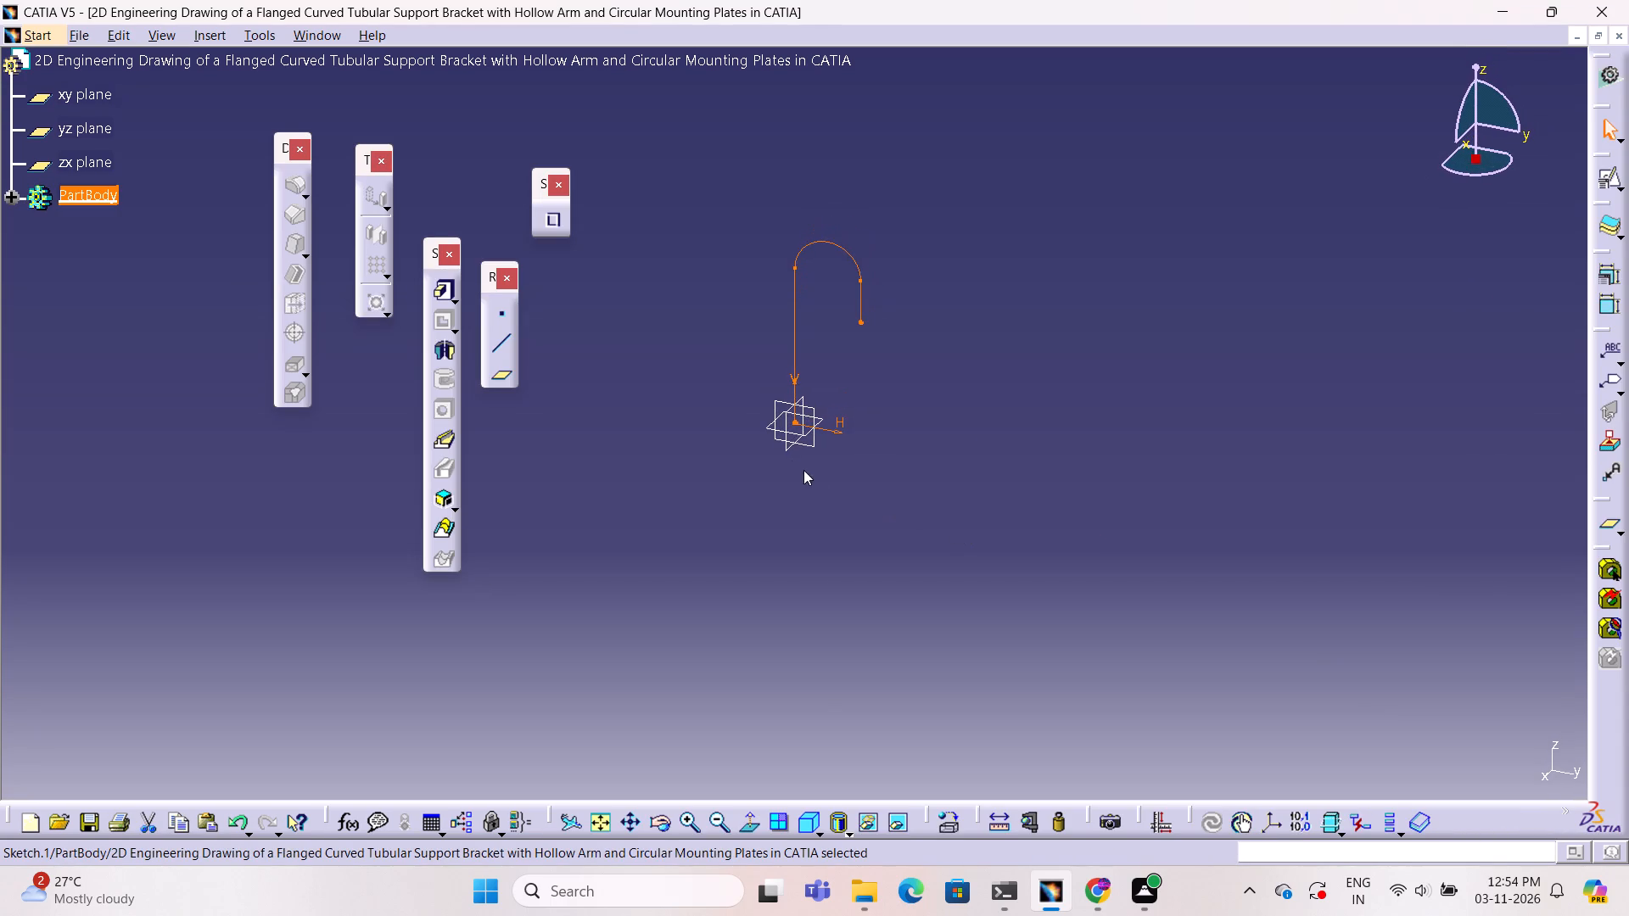
{"action": "left_click", "coordinate": [962, 462]}
Create an Angle/Normal to plane reference plane from the zx plane, rotated 210 degrees about the short vertical line.
{"action": "left_click", "coordinate": [784, 423]}
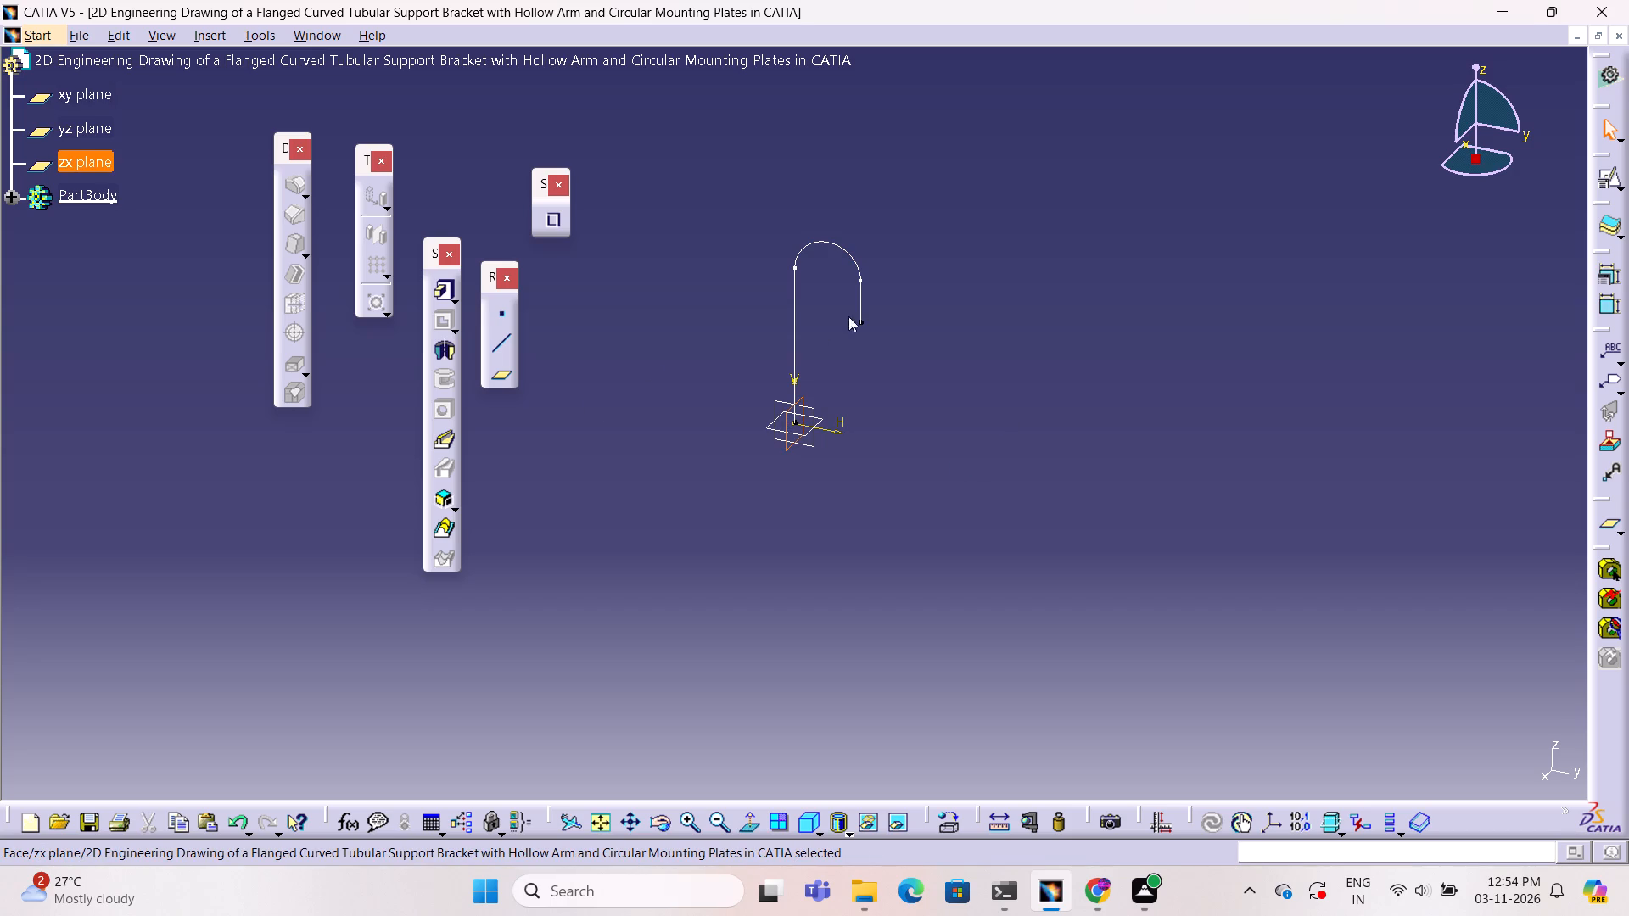
{"action": "left_click", "coordinate": [507, 376]}
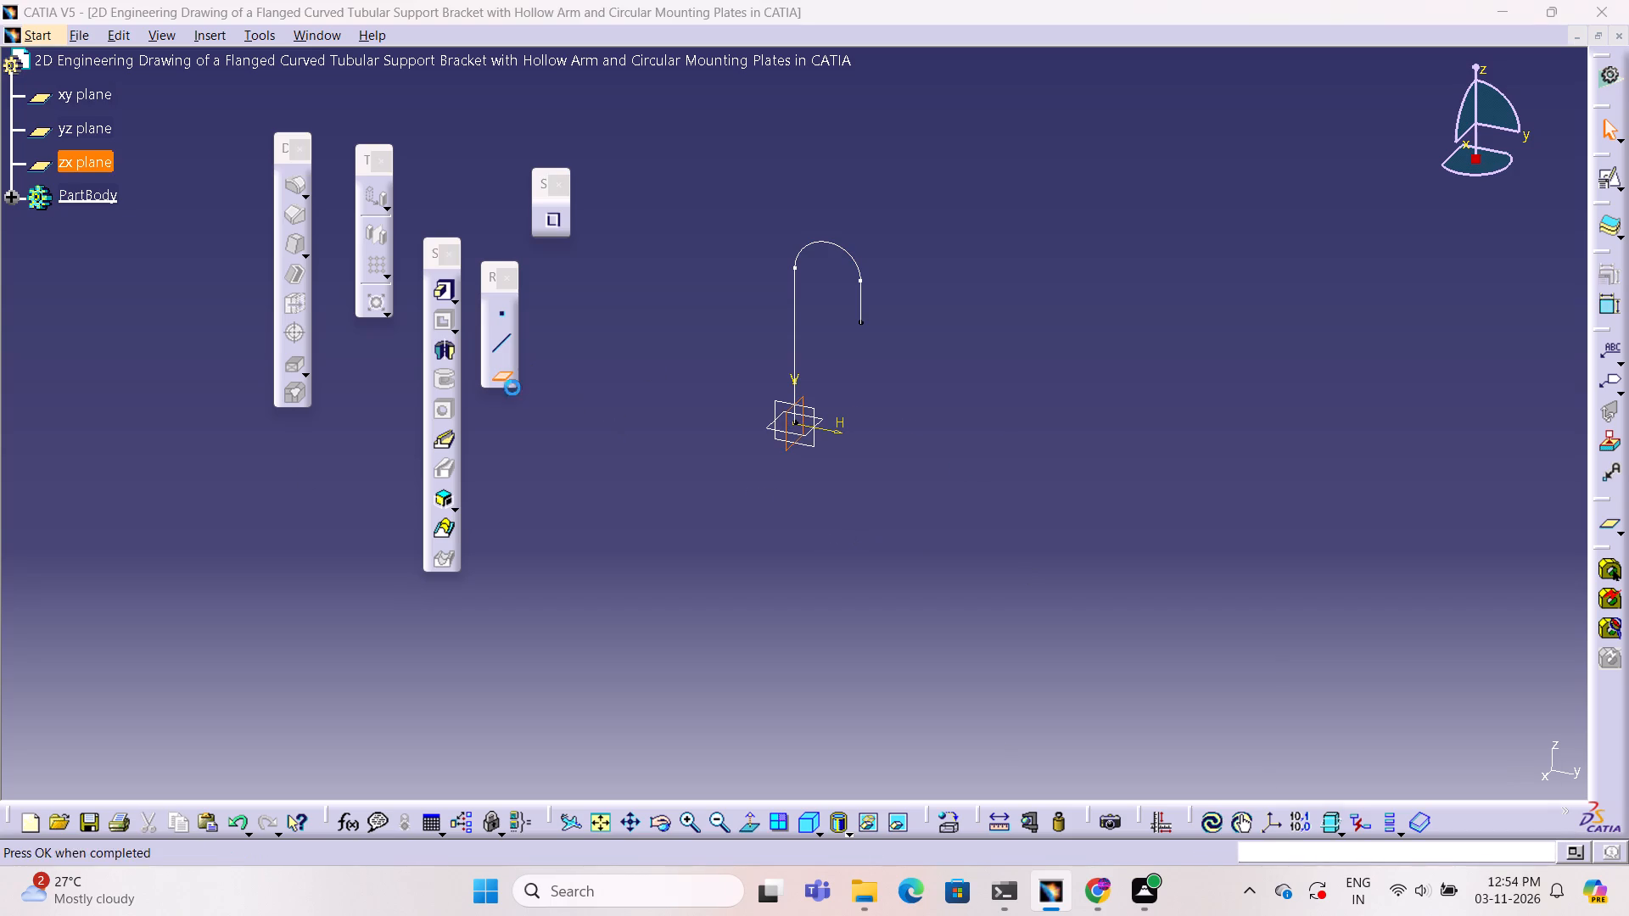
{"action": "left_click", "coordinate": [1537, 626]}
{"action": "left_click", "coordinate": [1489, 699]}
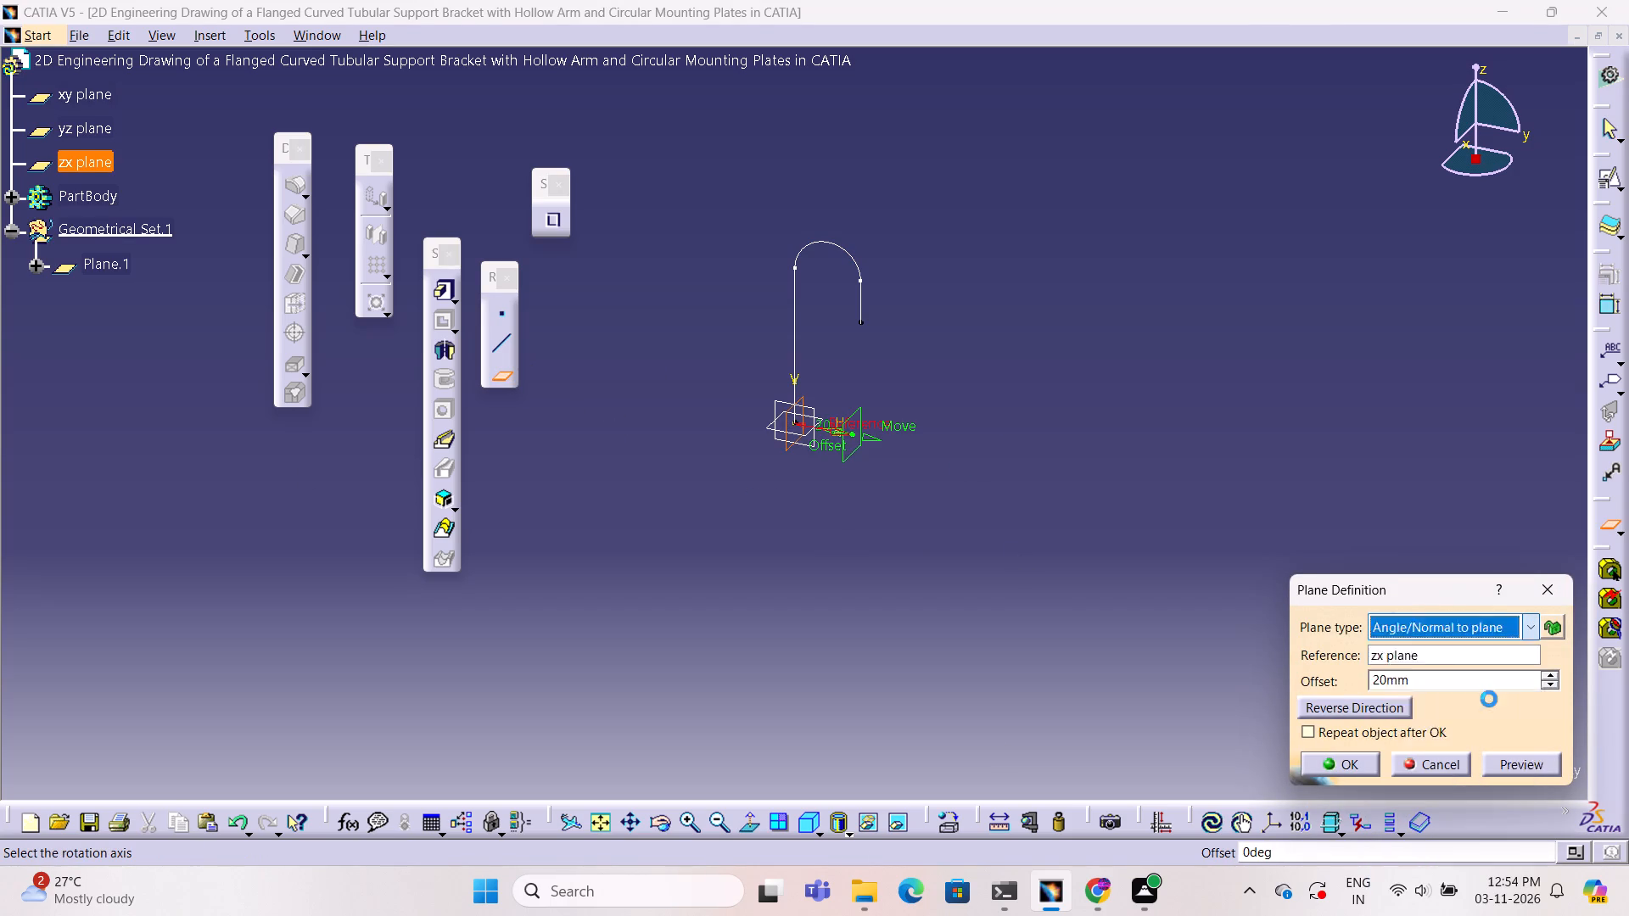
{"action": "left_click", "coordinate": [859, 308]}
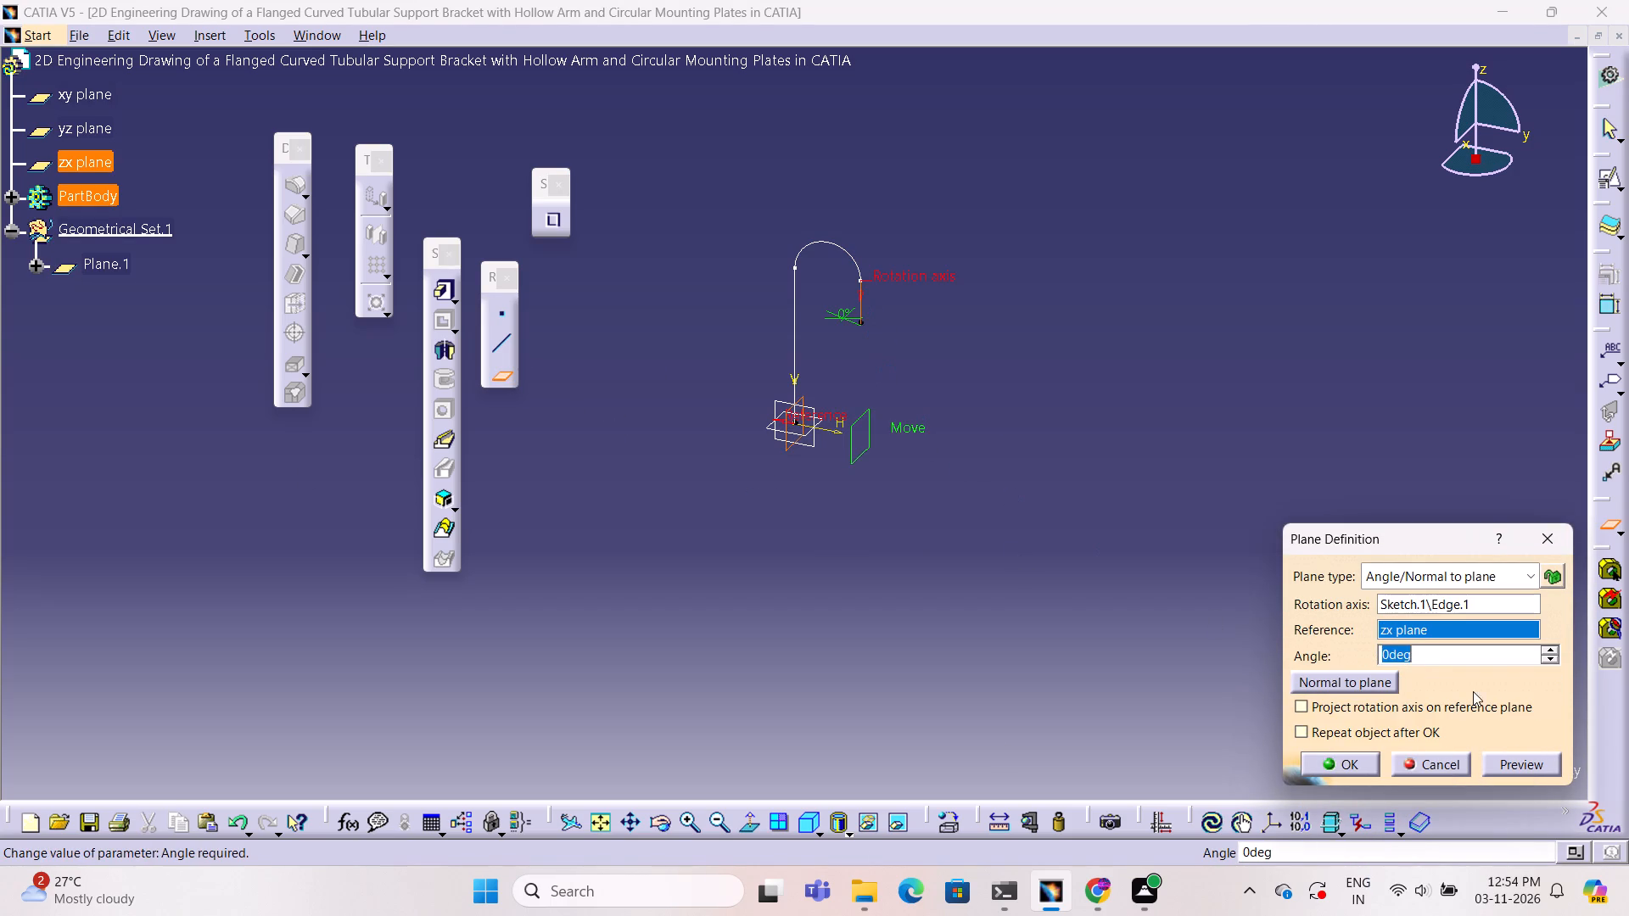
{"action": "double_click", "coordinate": [1422, 662]}
{"action": "type", "text": "210"}
{"action": "key", "text": "Return"}
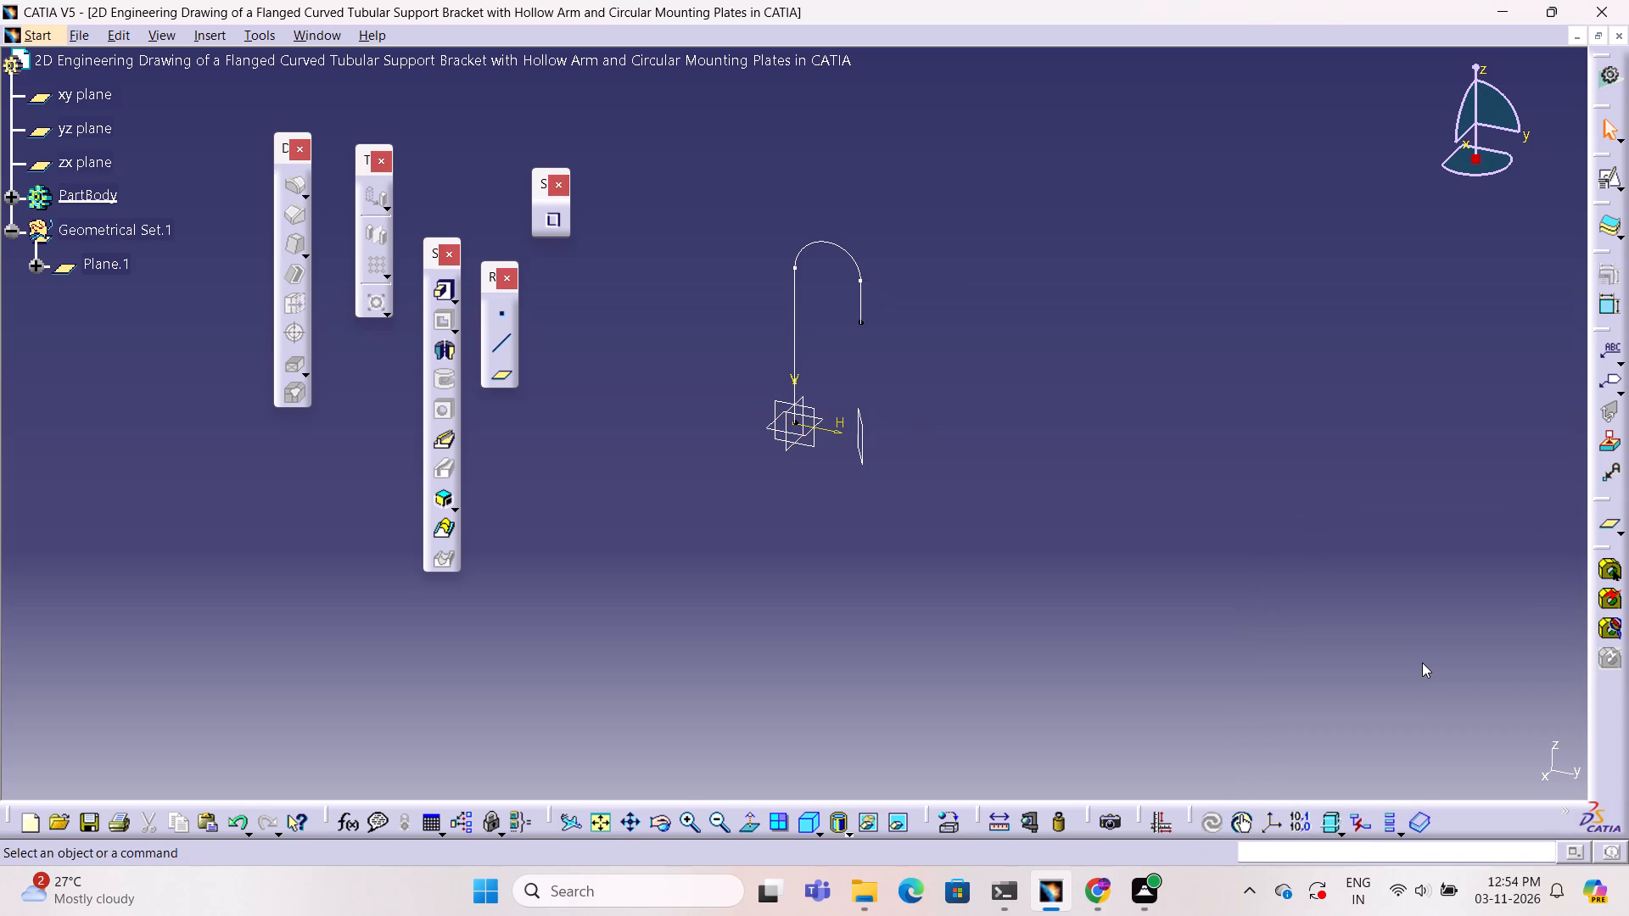
Change the new reference plane's rotation angle to -30 degrees.
{"action": "middle_click_drag", "start_coordinate": [883, 445], "coordinate": [860, 464]}
{"action": "right_click_drag", "start_coordinate": [884, 445], "coordinate": [860, 464]}
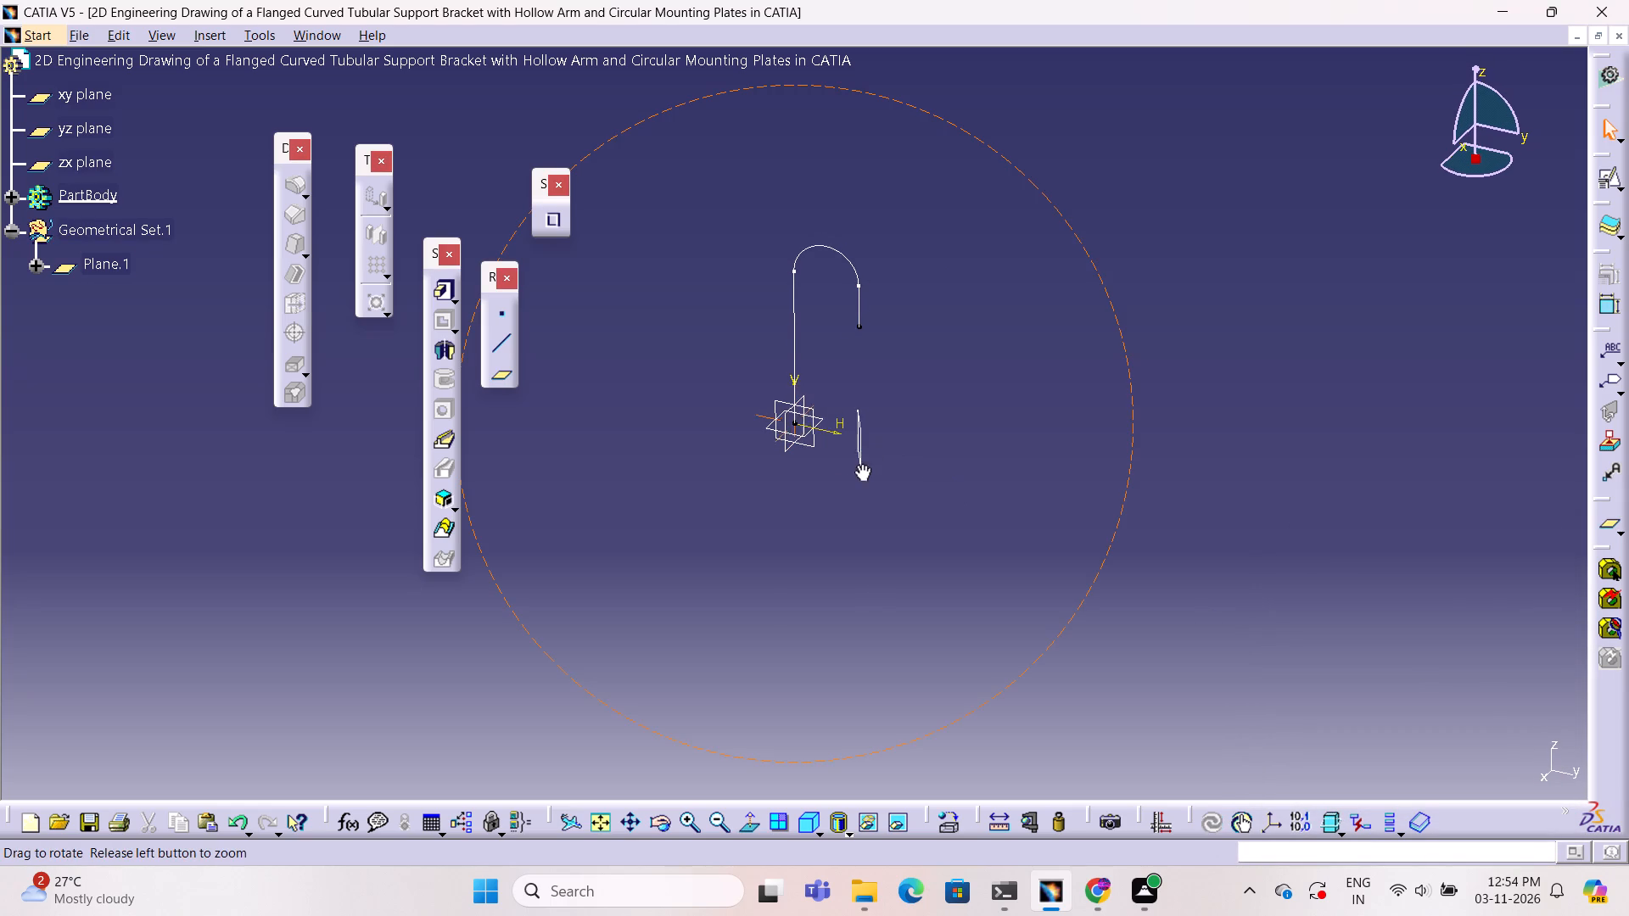
{"action": "middle_click_drag", "start_coordinate": [860, 464], "coordinate": [819, 482]}
{"action": "right_click_drag", "start_coordinate": [860, 464], "coordinate": [819, 482]}
{"action": "double_click", "coordinate": [848, 450]}
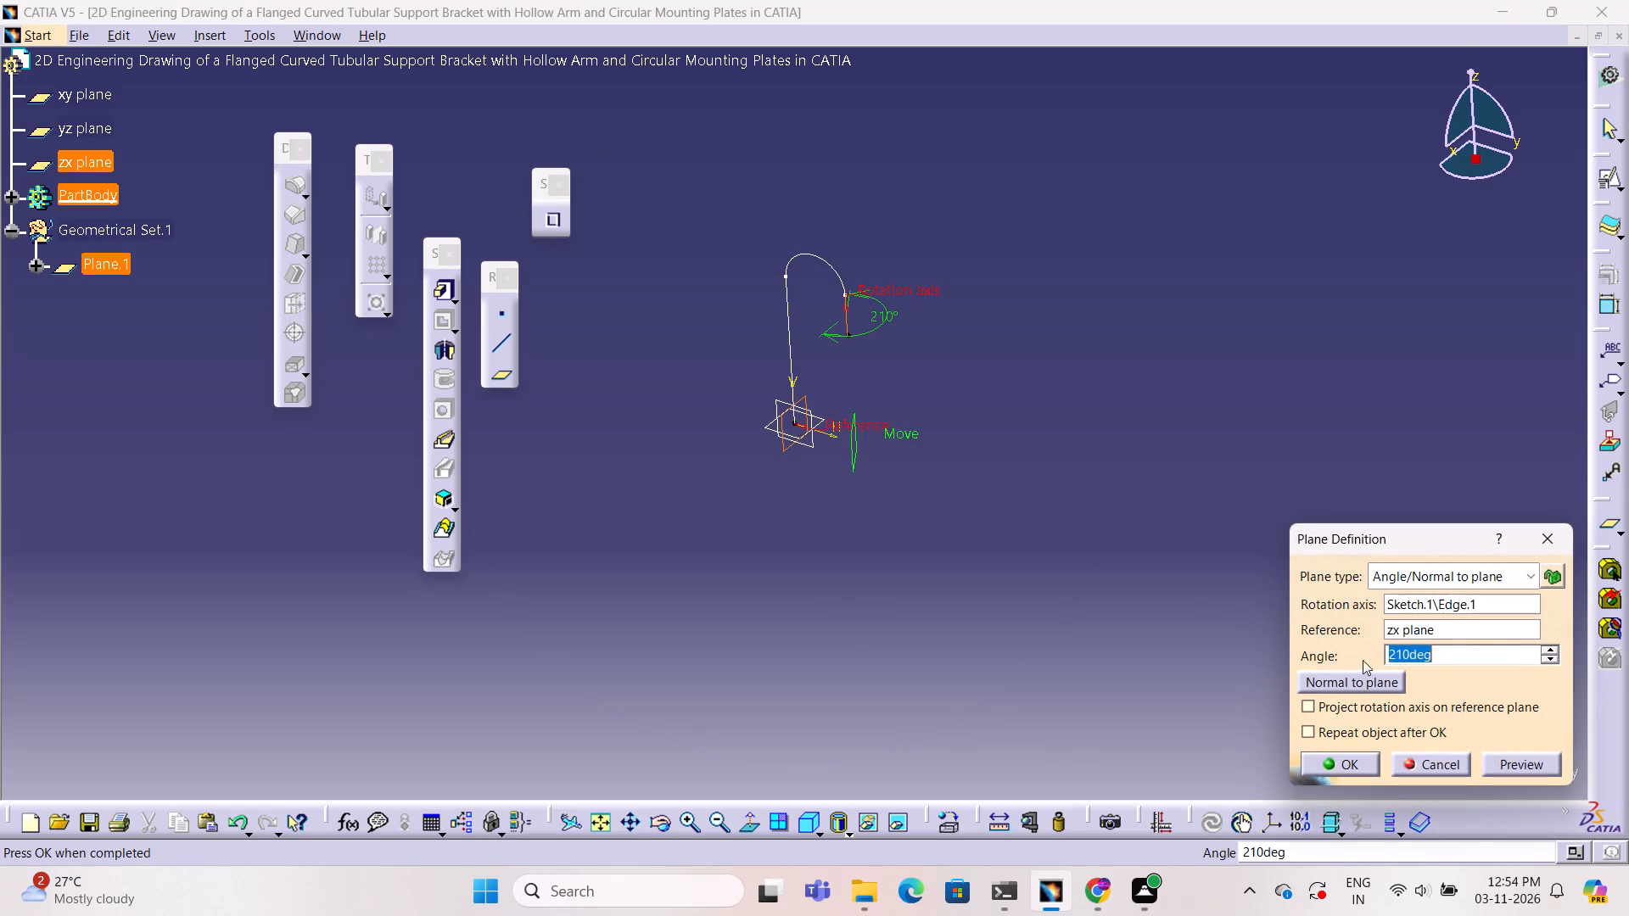
{"action": "double_click", "coordinate": [1441, 656]}
{"action": "key", "text": "minus"}
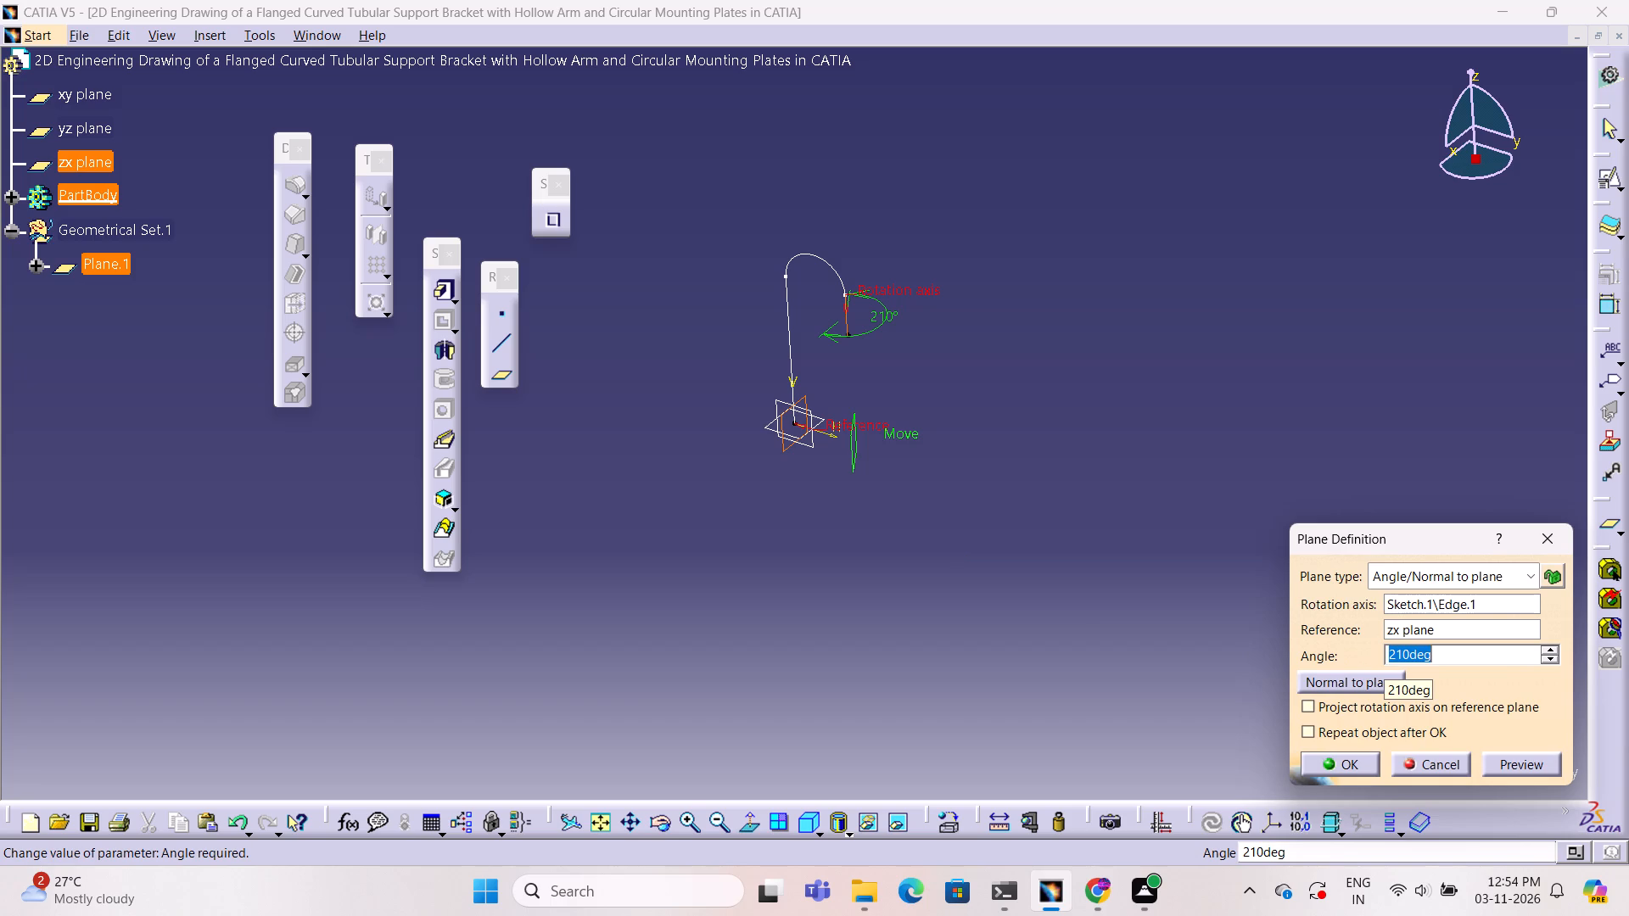
{"action": "type", "text": "30"}
{"action": "key", "text": "Return"}
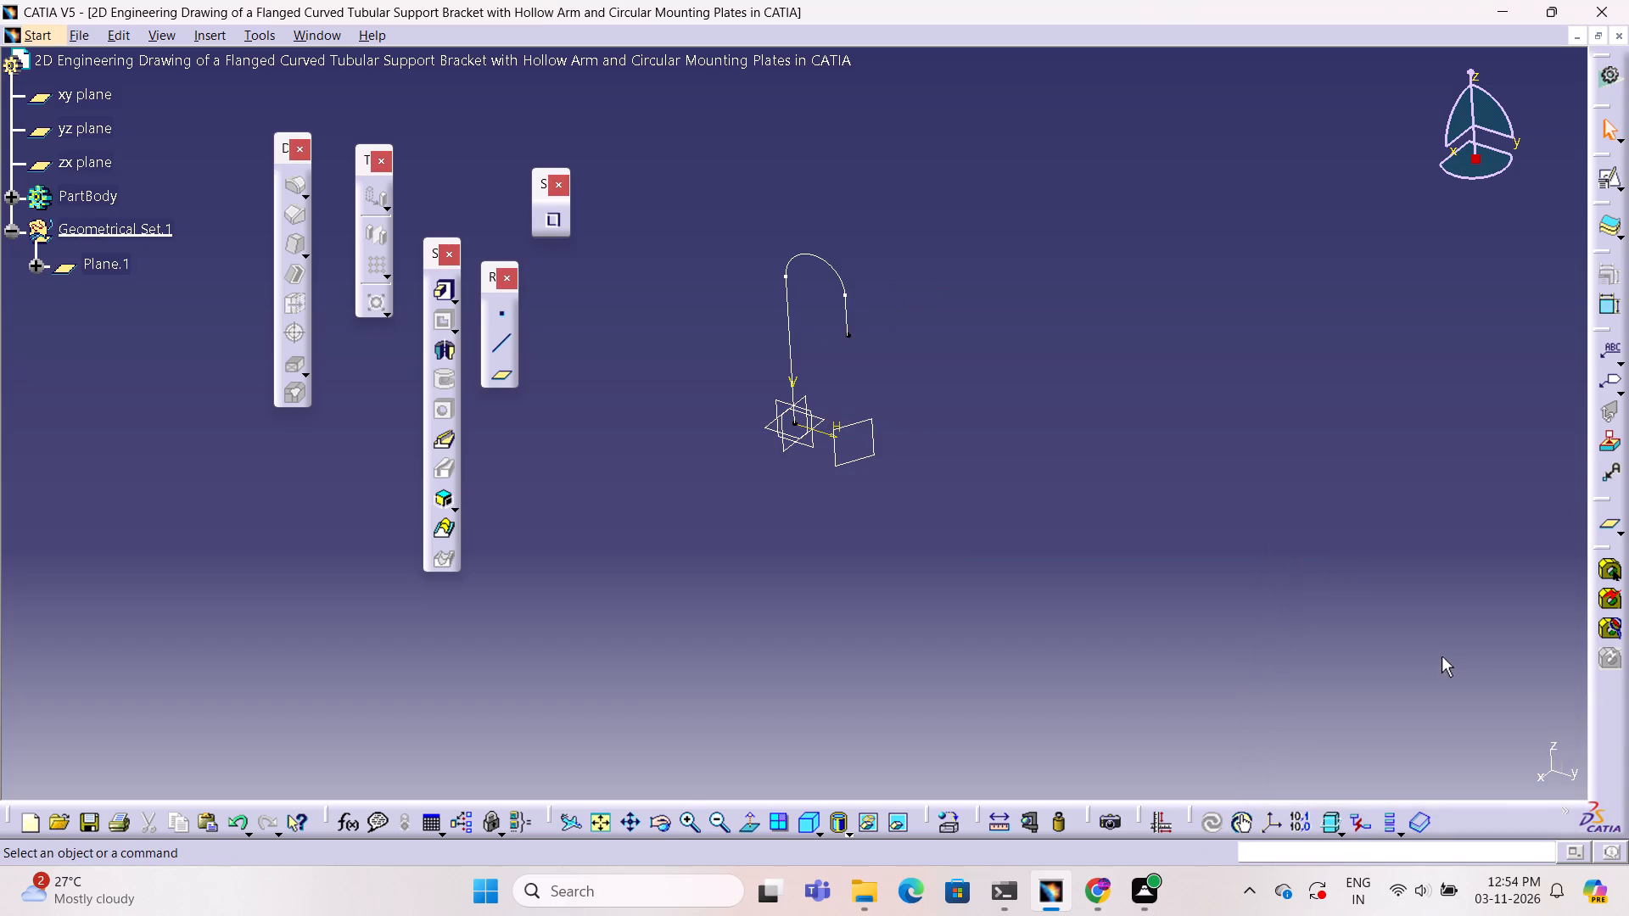
{"action": "left_click", "coordinate": [1441, 656]}
{"action": "left_click", "coordinate": [1072, 531]}
Create a positioned sketch on the angled reference plane with implicit origin and orientation.
{"action": "left_click", "coordinate": [859, 422]}
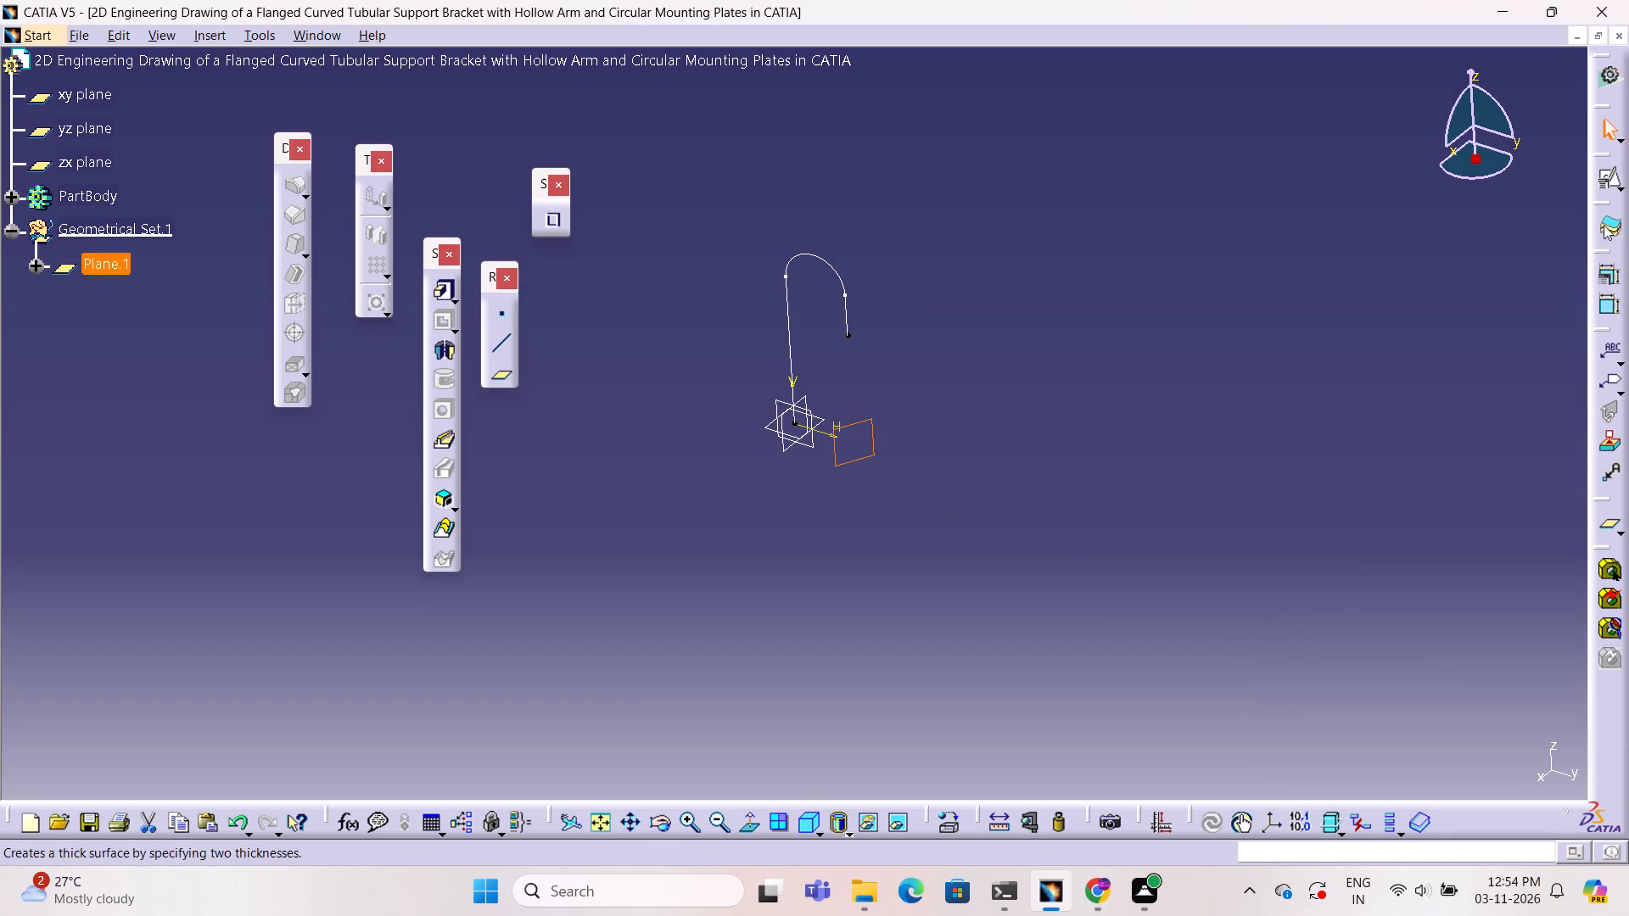
{"action": "left_click", "coordinate": [1600, 187]}
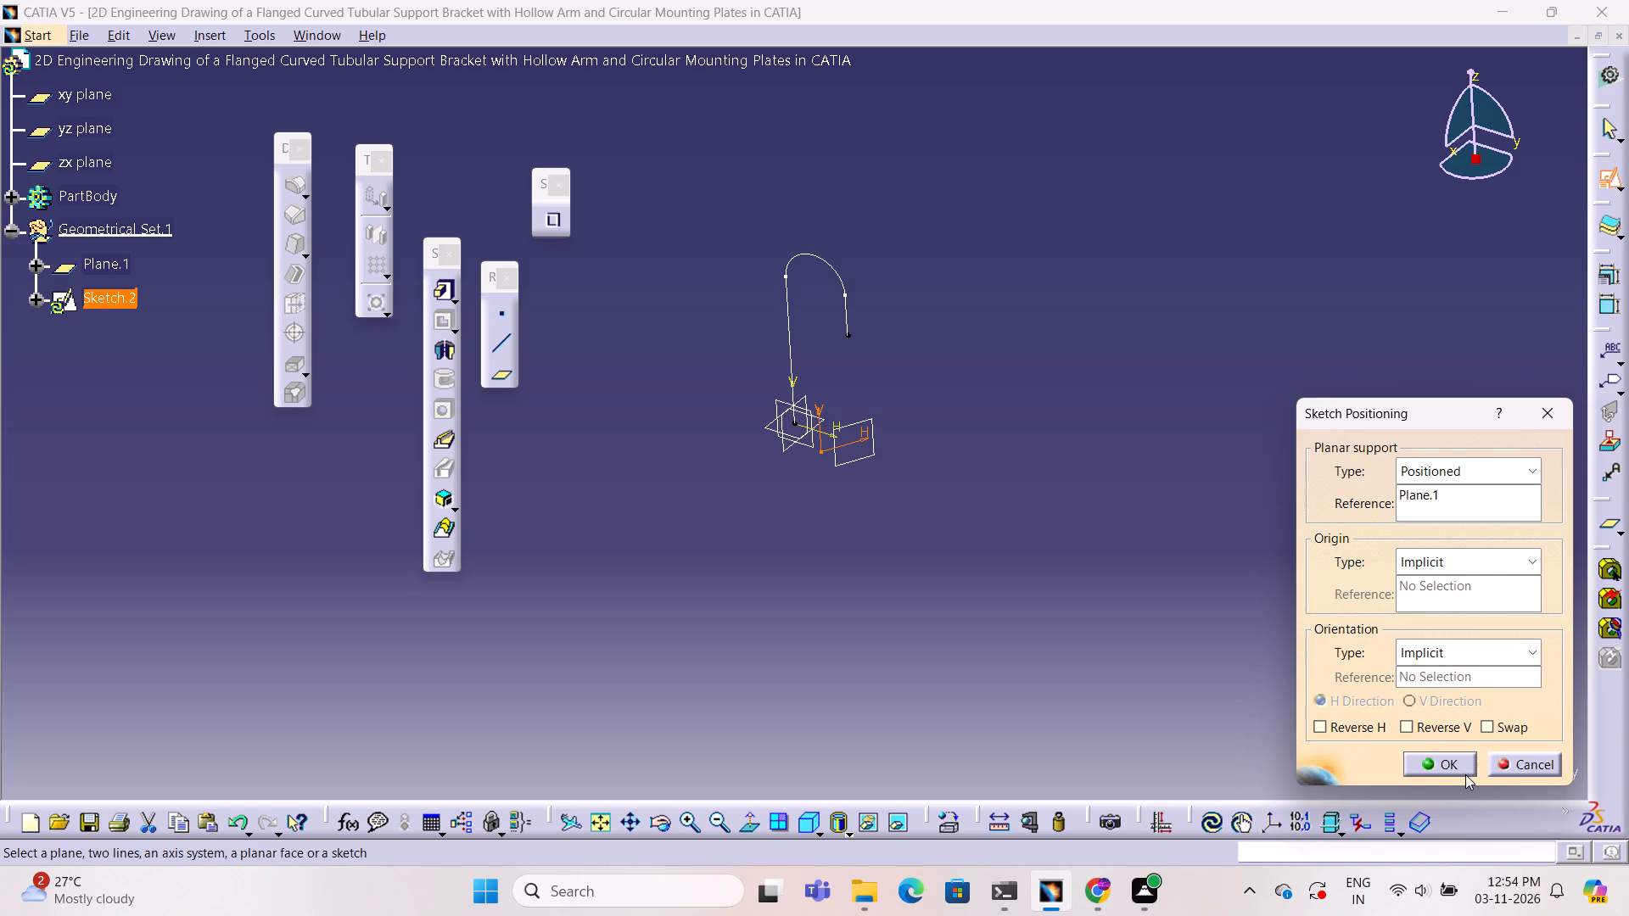
{"action": "left_click", "coordinate": [1465, 774]}
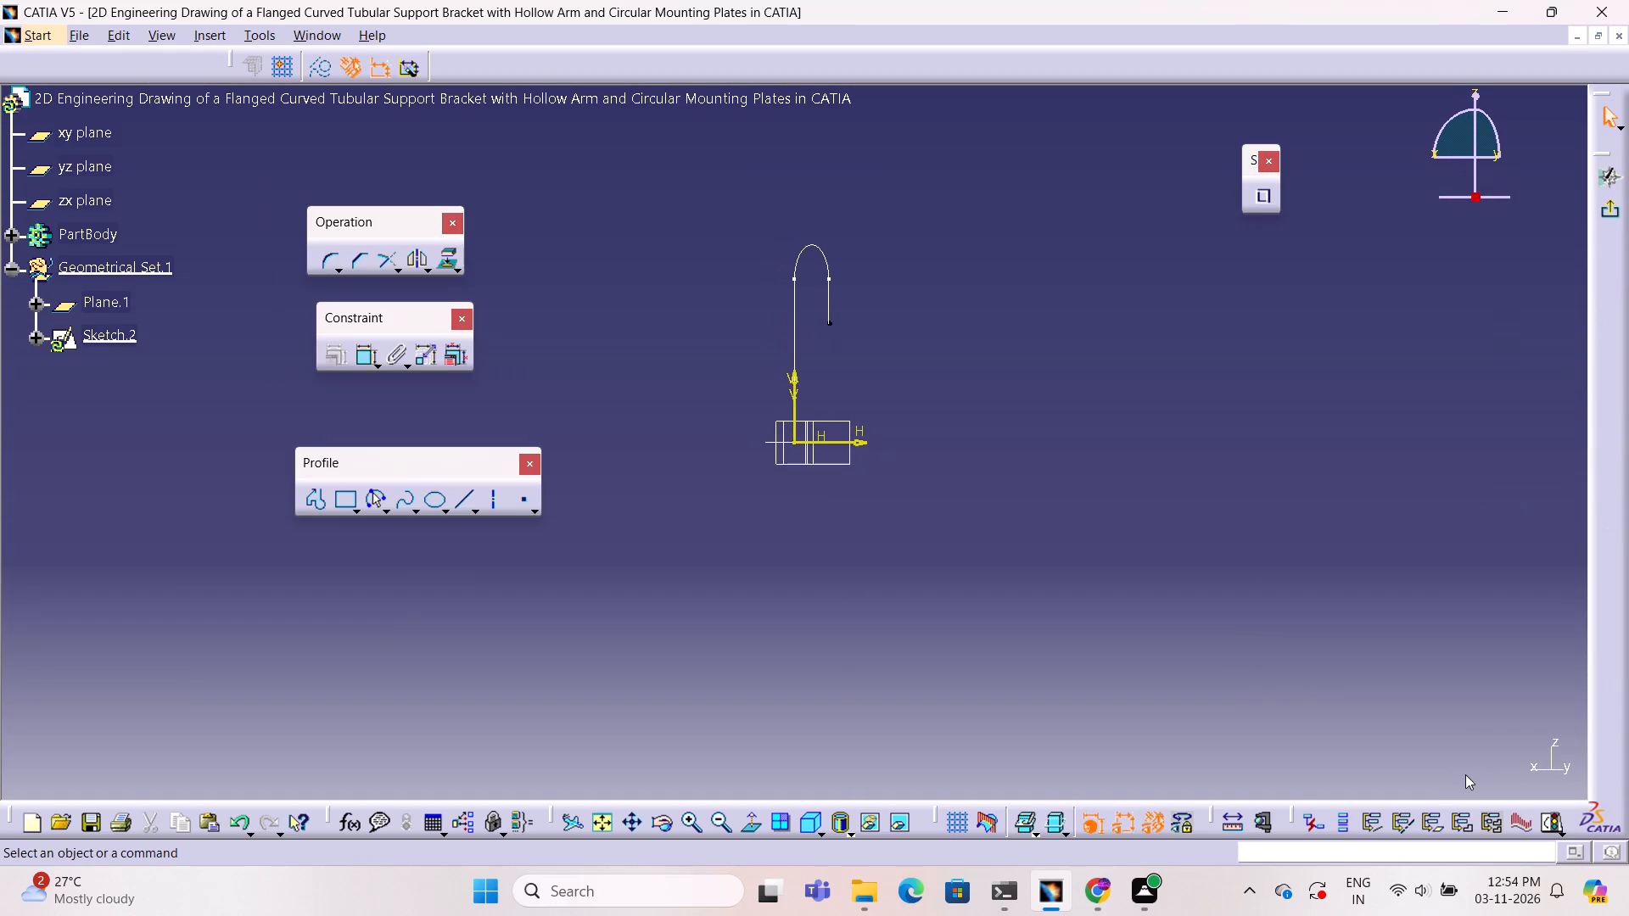
Draw a three-point arc of about 20.6 mm radius from just below the hook's free end, curving past the long vertical line.
{"action": "middle_click_drag", "start_coordinate": [968, 550], "coordinate": [960, 442]}
{"action": "right_click_drag", "start_coordinate": [965, 548], "coordinate": [960, 442]}
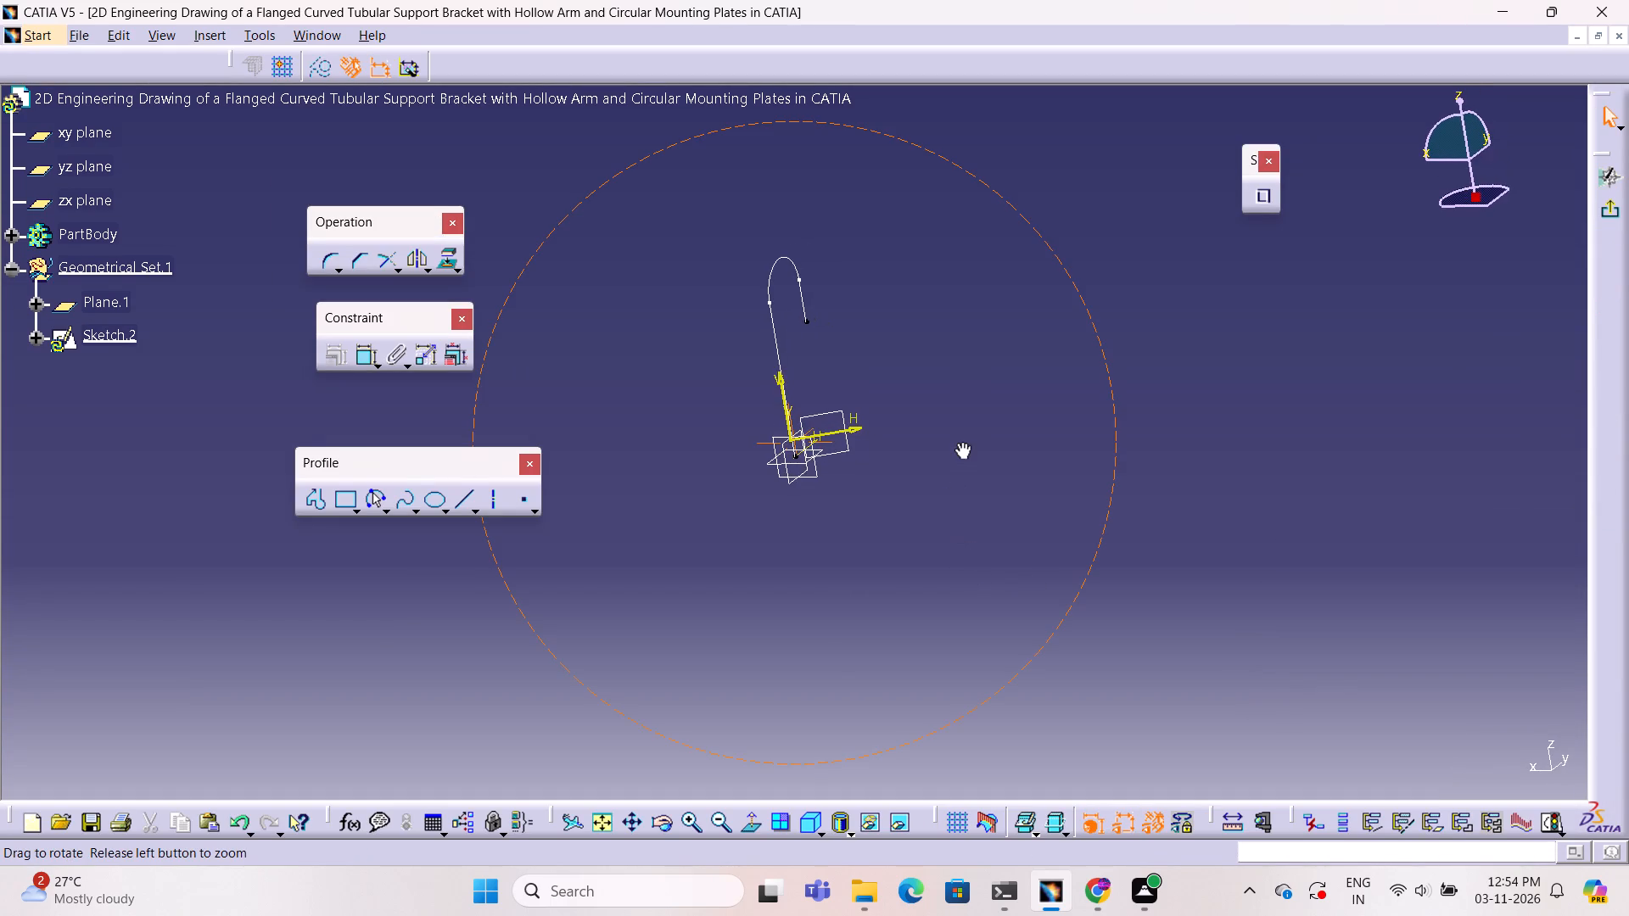
{"action": "middle_click_drag", "start_coordinate": [960, 442], "coordinate": [1134, 550]}
{"action": "right_click_drag", "start_coordinate": [960, 442], "coordinate": [1134, 550]}
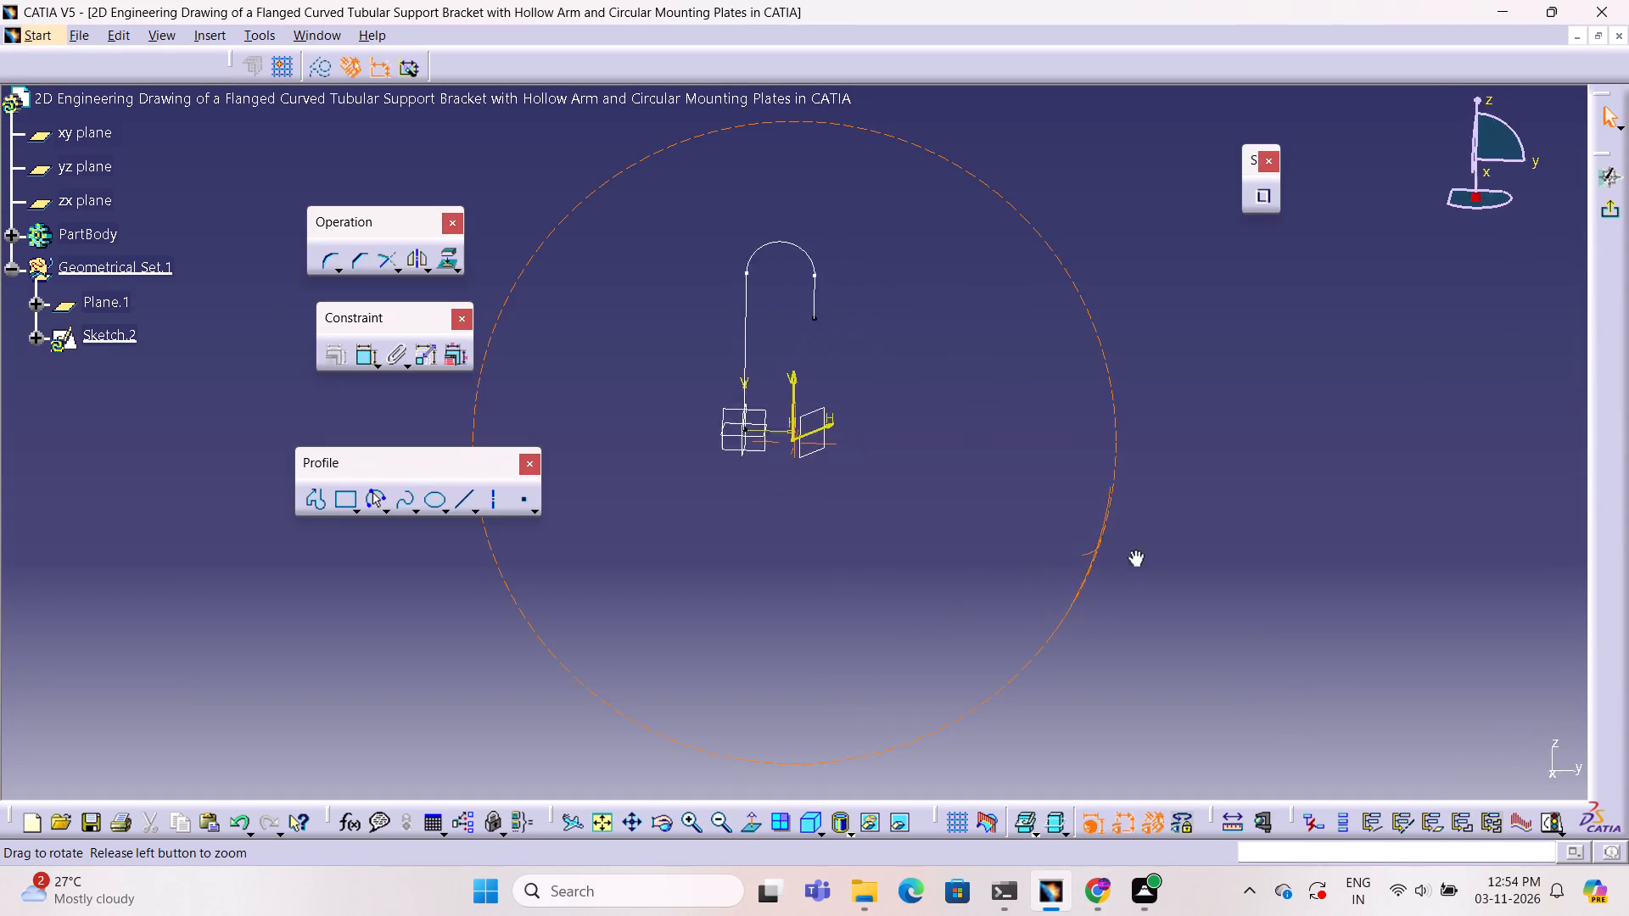
{"action": "middle_click_drag", "start_coordinate": [1134, 550], "coordinate": [977, 642]}
{"action": "right_click_drag", "start_coordinate": [1134, 550], "coordinate": [977, 642]}
{"action": "left_click", "coordinate": [1019, 504]}
{"action": "scroll", "coordinate": [959, 503], "scroll_direction": "down", "scroll_amount": 1}
{"action": "middle_click_drag", "start_coordinate": [959, 503], "coordinate": [1087, 529]}
{"action": "right_click_drag", "start_coordinate": [959, 503], "coordinate": [1087, 529]}
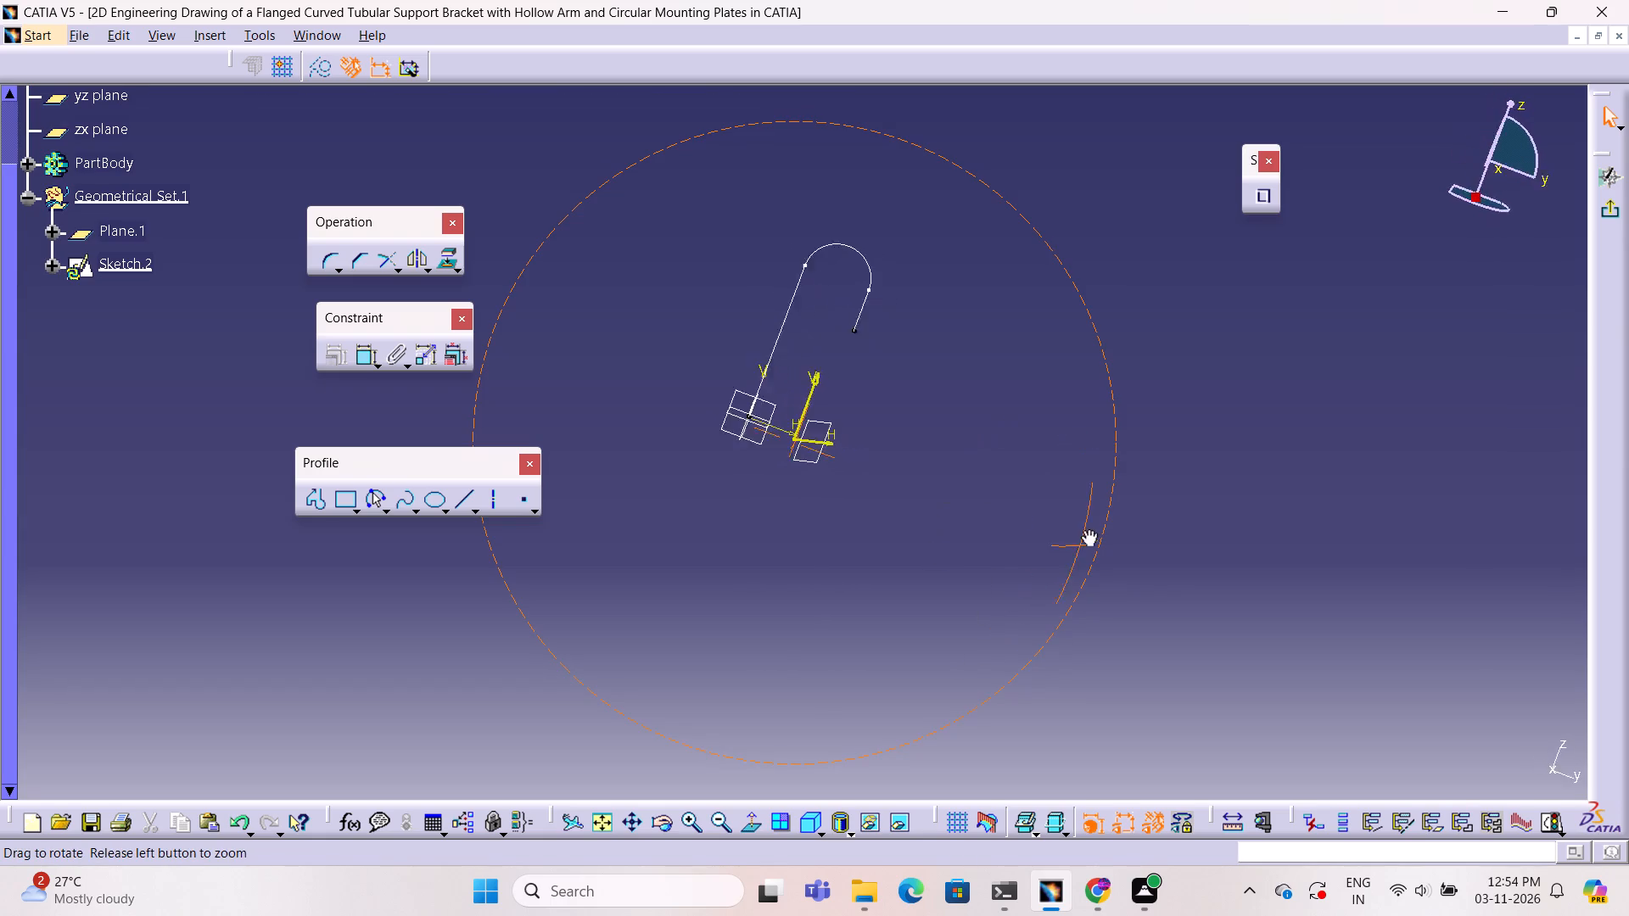
{"action": "middle_click_drag", "start_coordinate": [1087, 529], "coordinate": [1016, 507]}
{"action": "right_click_drag", "start_coordinate": [1087, 529], "coordinate": [1016, 507]}
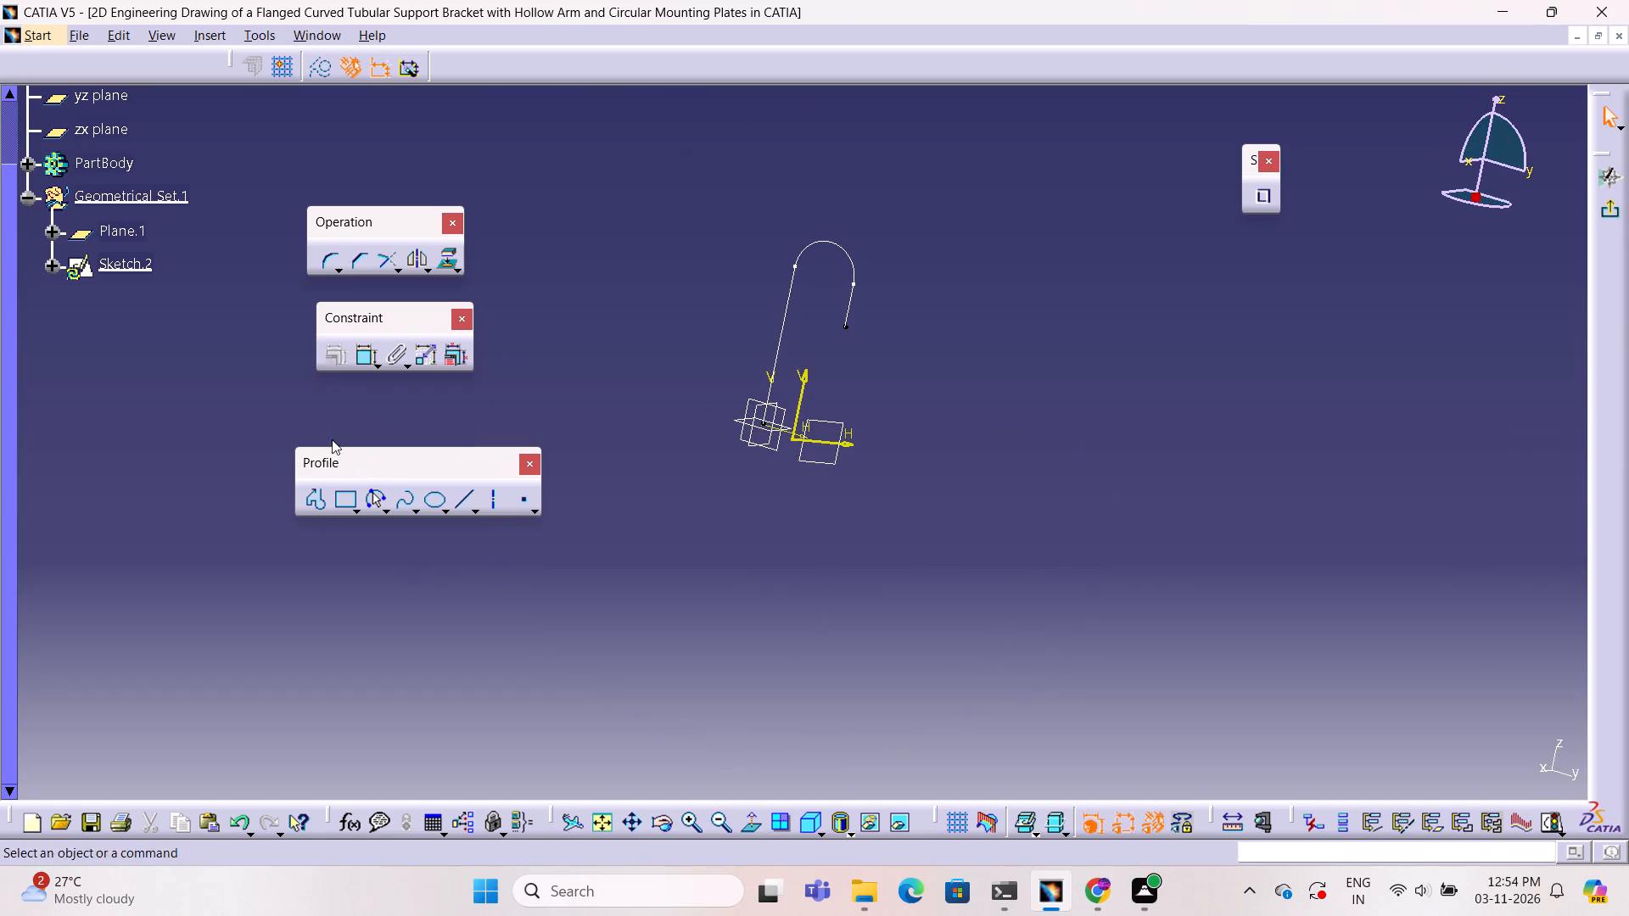
{"action": "left_click", "coordinate": [385, 510]}
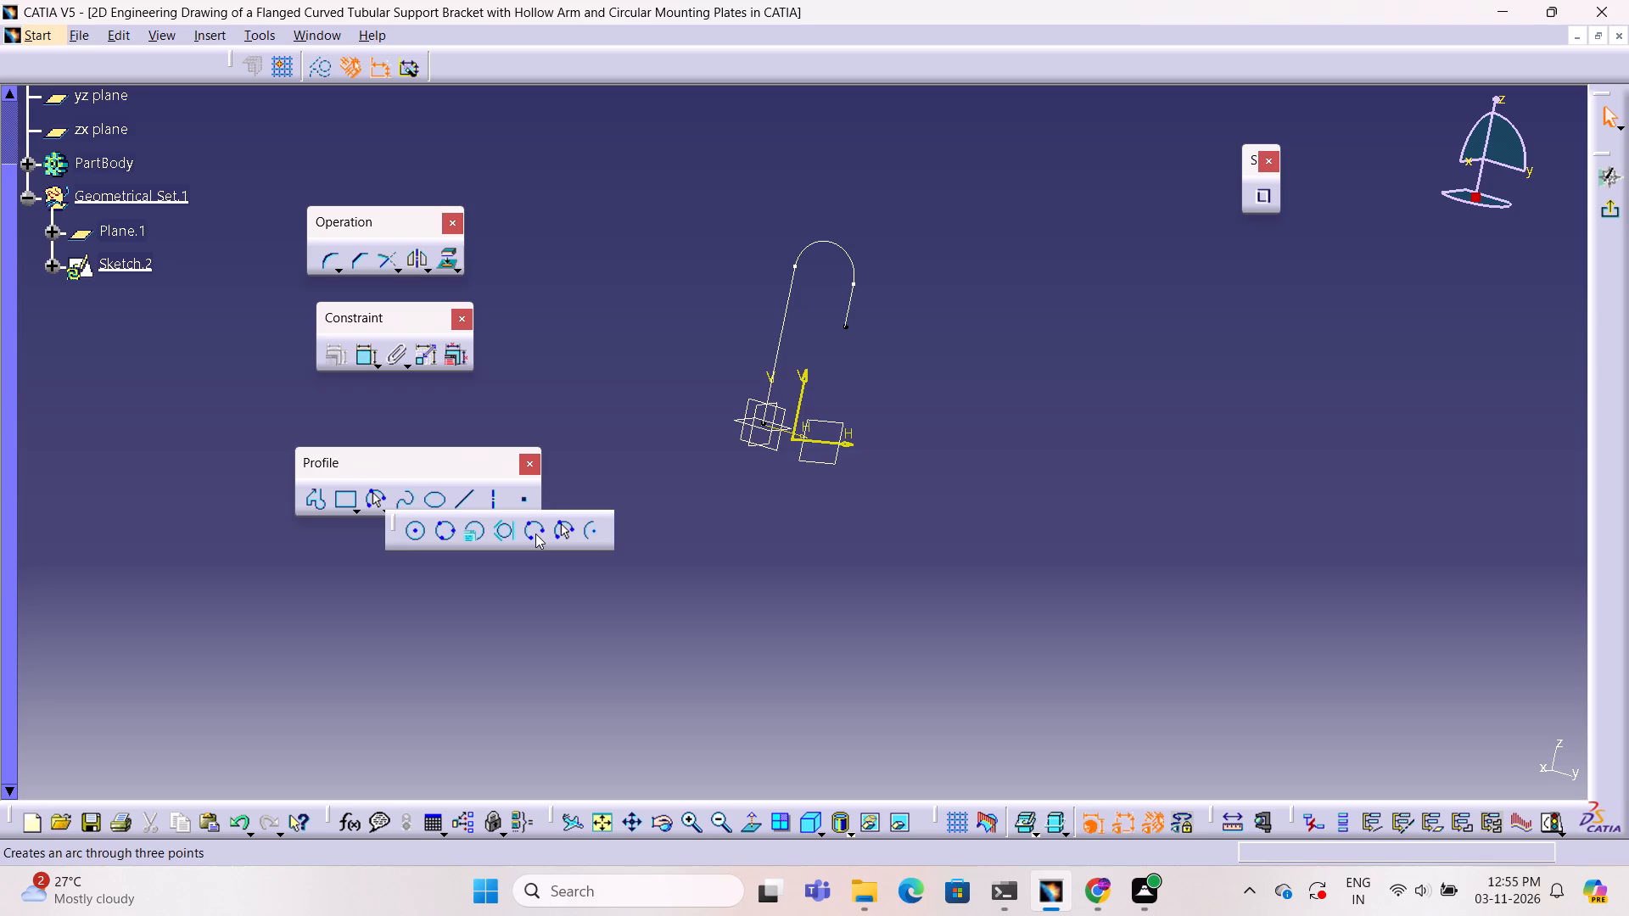
{"action": "left_click", "coordinate": [535, 533]}
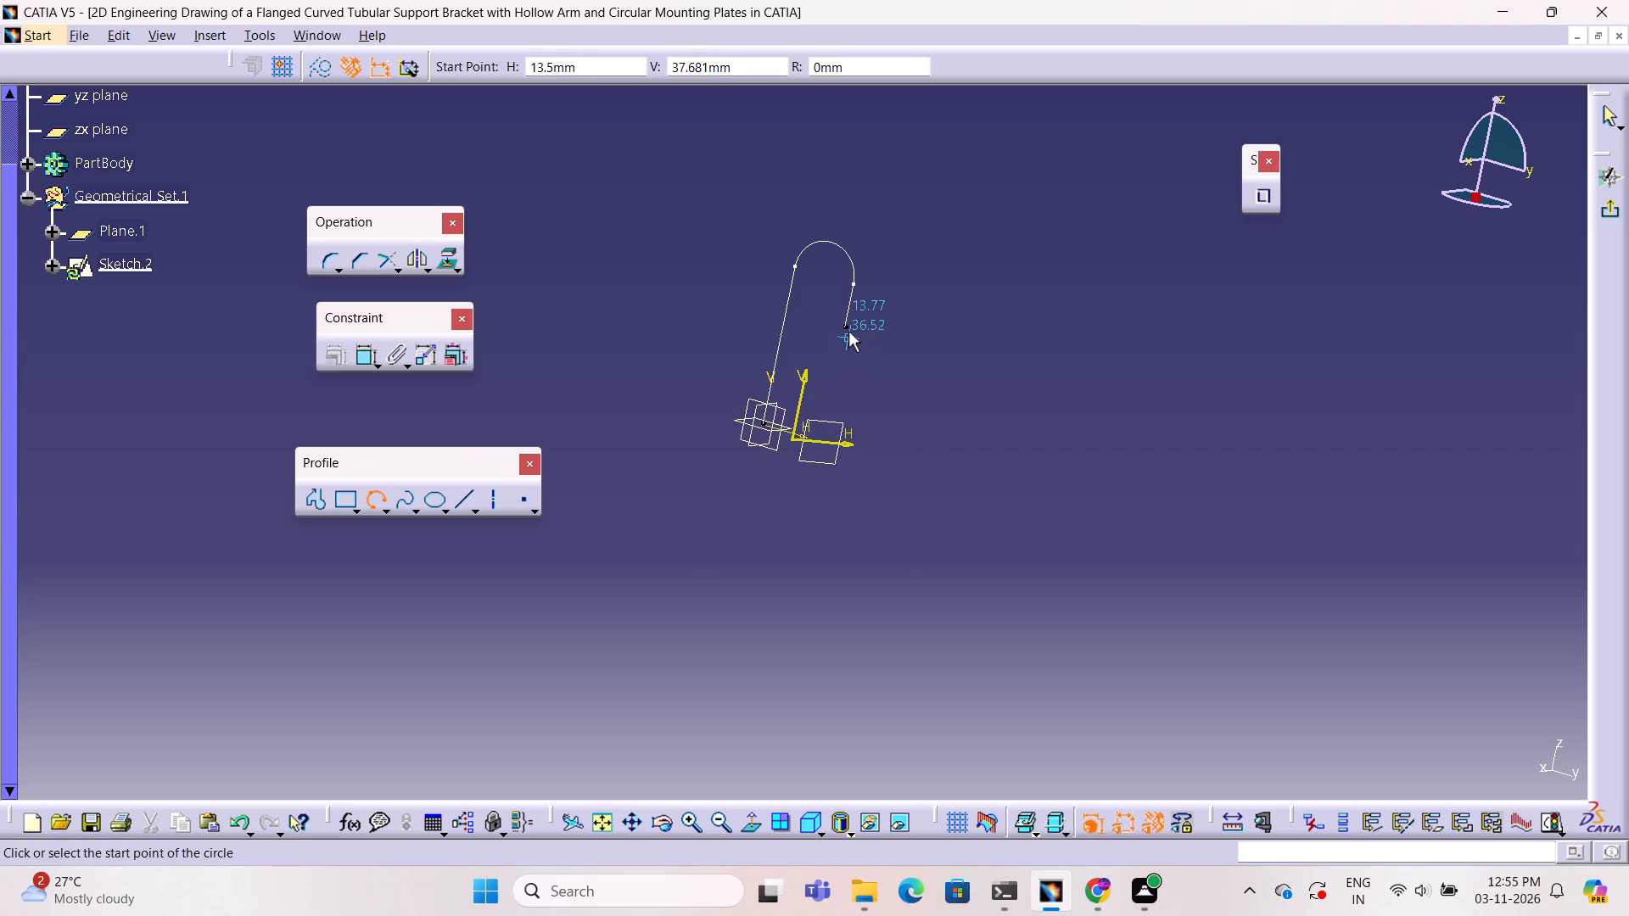
{"action": "middle_click_drag", "start_coordinate": [850, 338], "coordinate": [775, 378]}
{"action": "right_click_drag", "start_coordinate": [850, 338], "coordinate": [775, 378]}
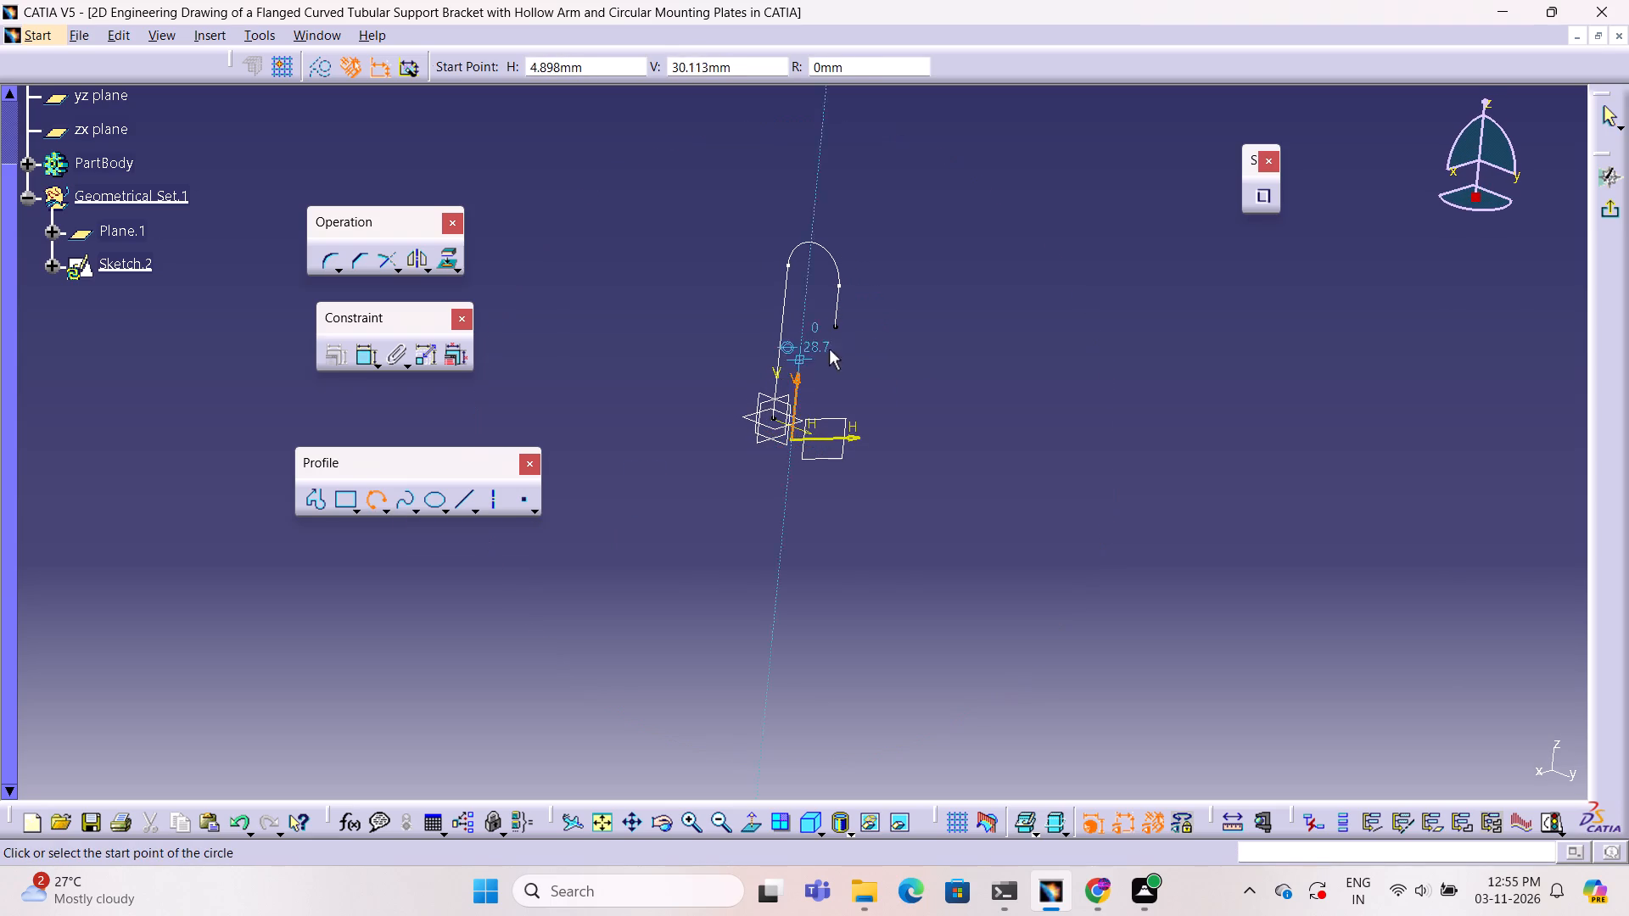
{"action": "left_click", "coordinate": [833, 337]}
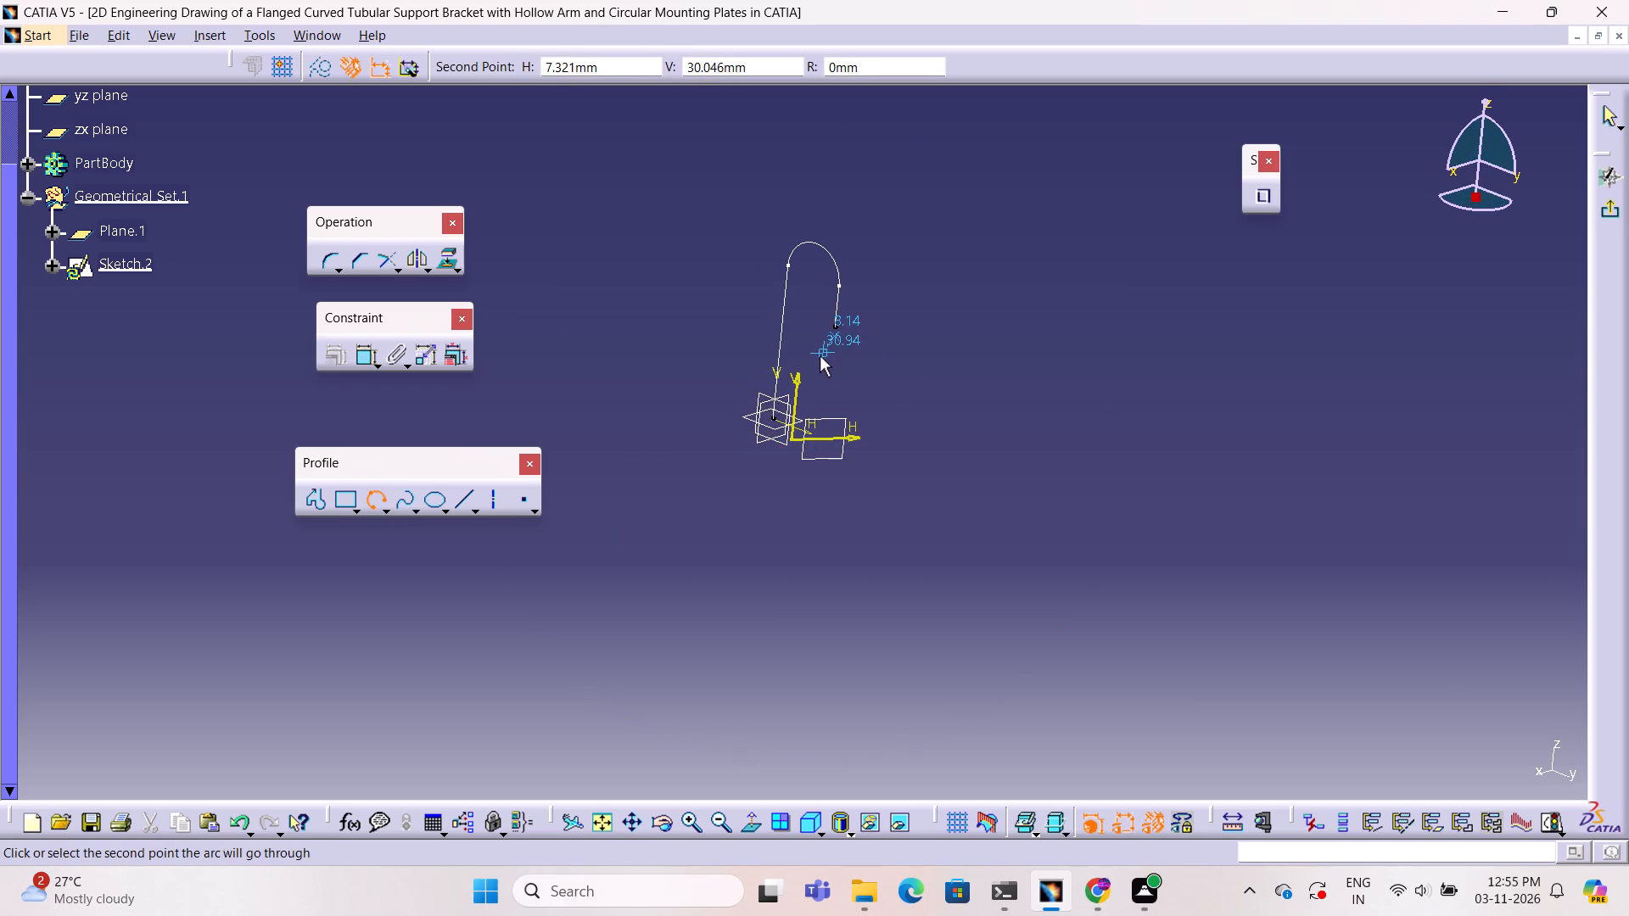
{"action": "left_click", "coordinate": [812, 376]}
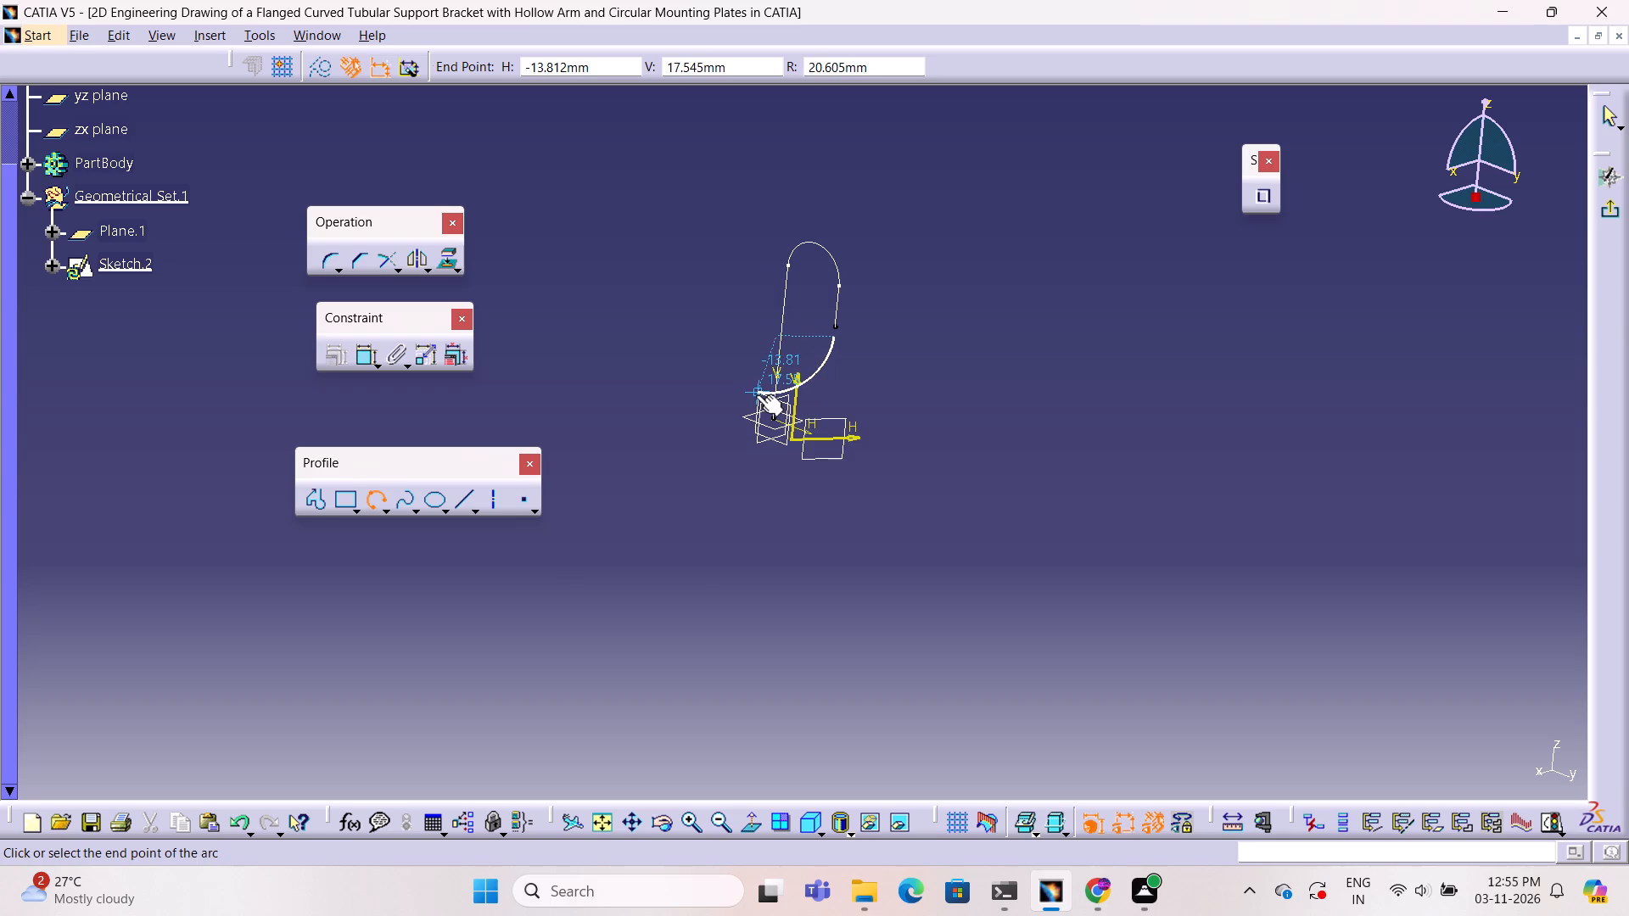
{"action": "left_click", "coordinate": [756, 394]}
{"action": "key", "text": "Escape"}
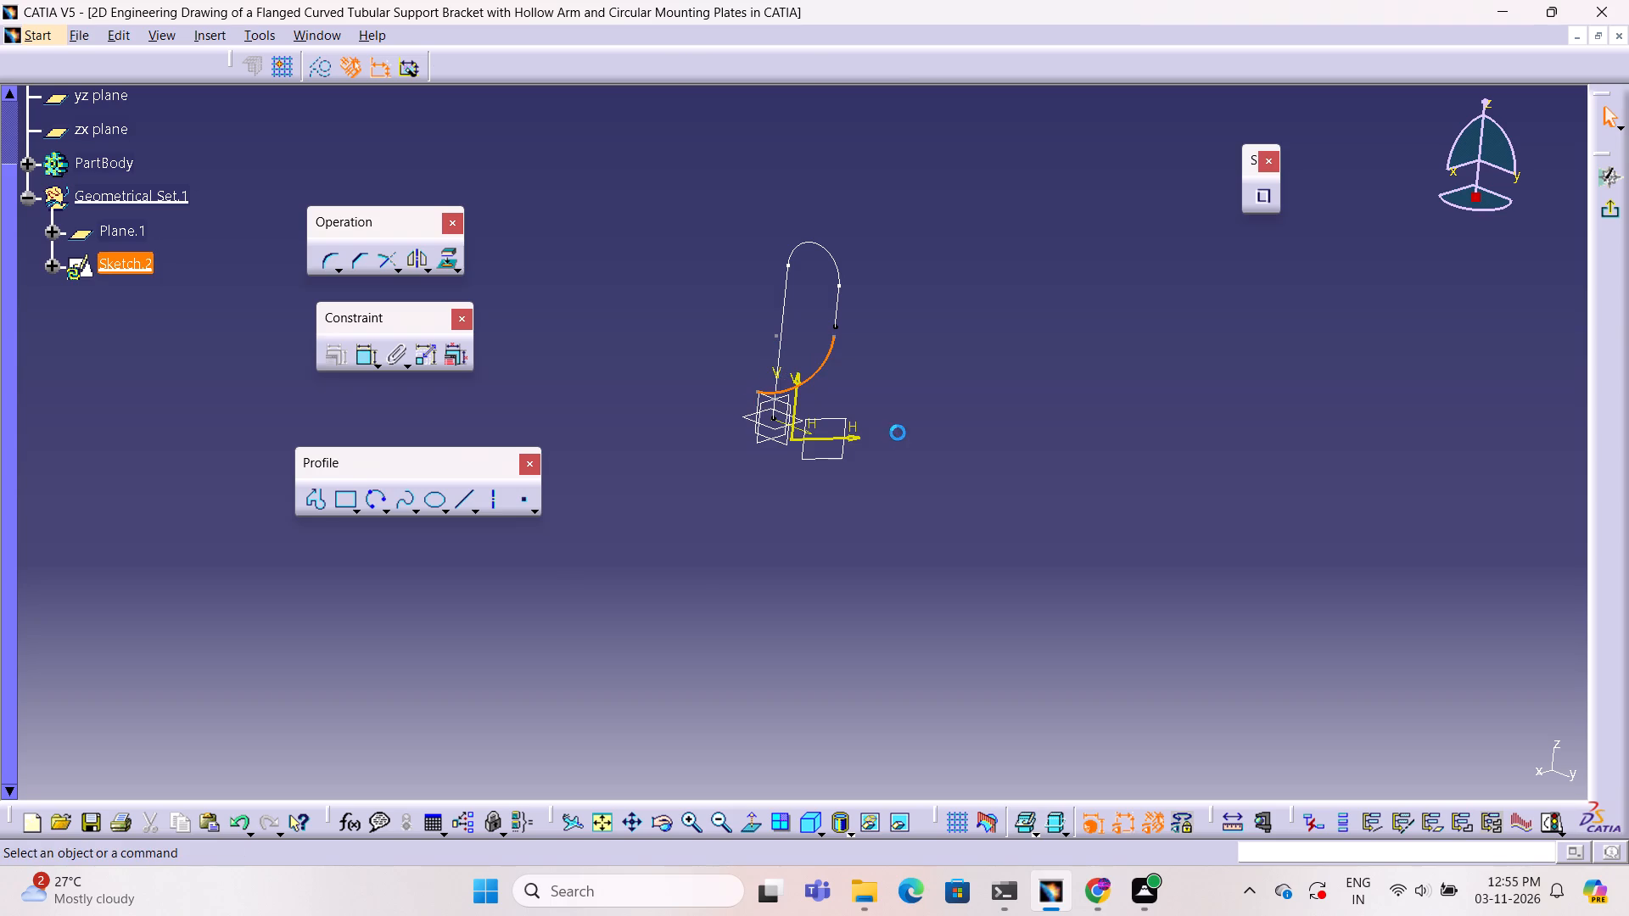
Dimension the arc's radius and set it to 11.5 mm.
{"action": "middle_click_drag", "start_coordinate": [866, 406], "coordinate": [857, 339], "text": "ctrl"}
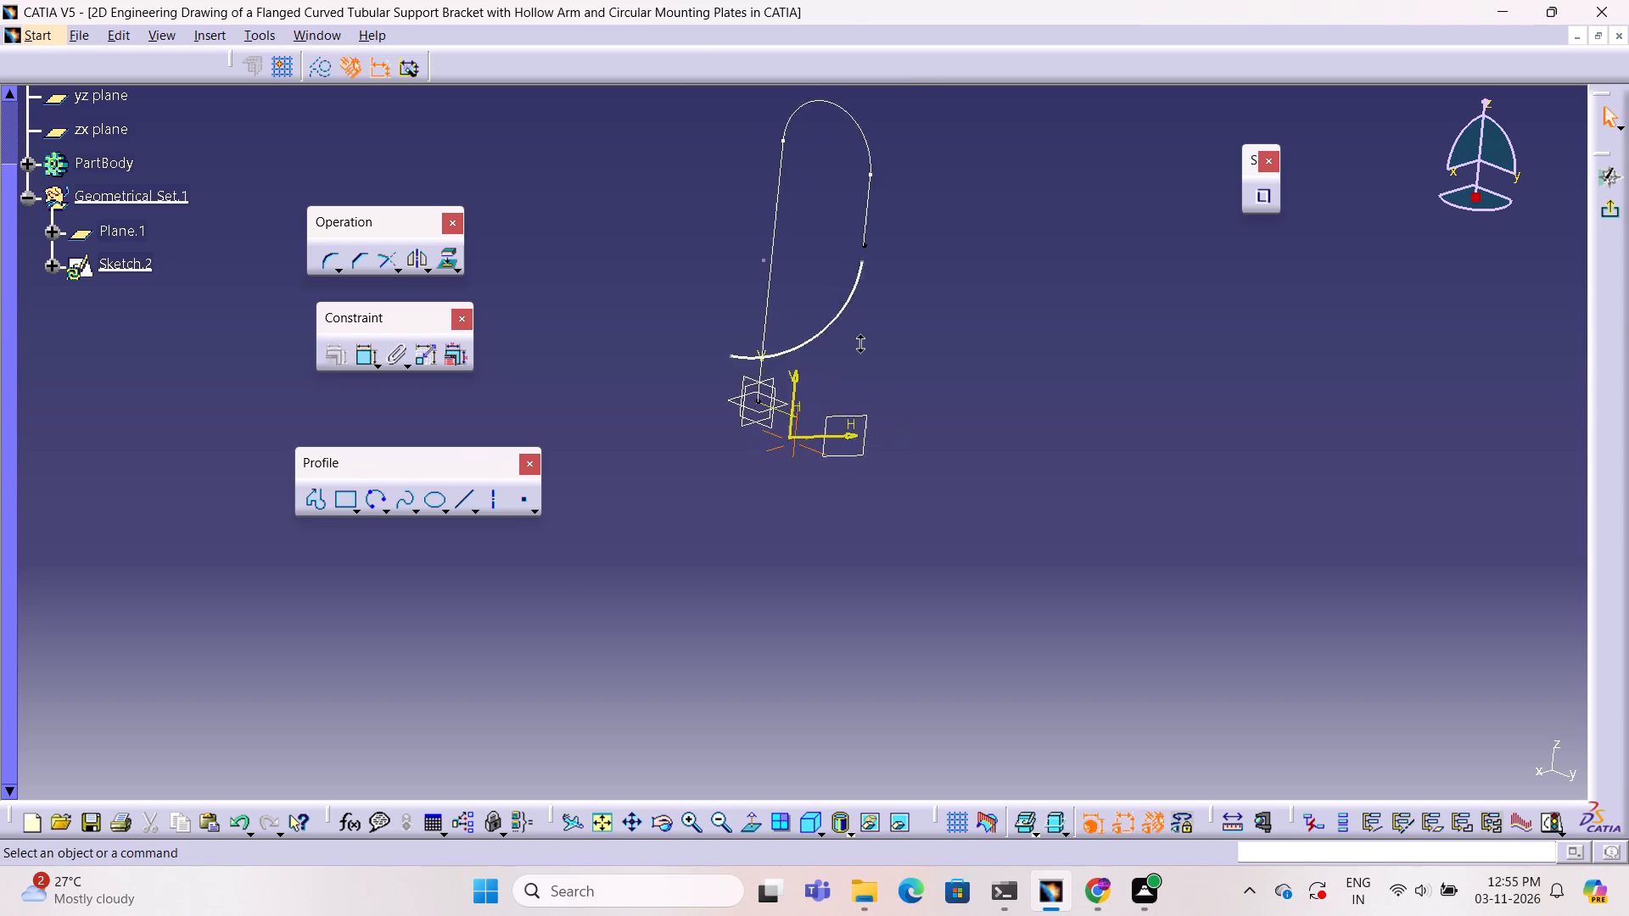
{"action": "middle_click_drag", "start_coordinate": [857, 339], "coordinate": [859, 285], "text": "ctrl"}
{"action": "middle_click", "coordinate": [869, 292]}
{"action": "middle_click_drag", "start_coordinate": [869, 293], "coordinate": [777, 413]}
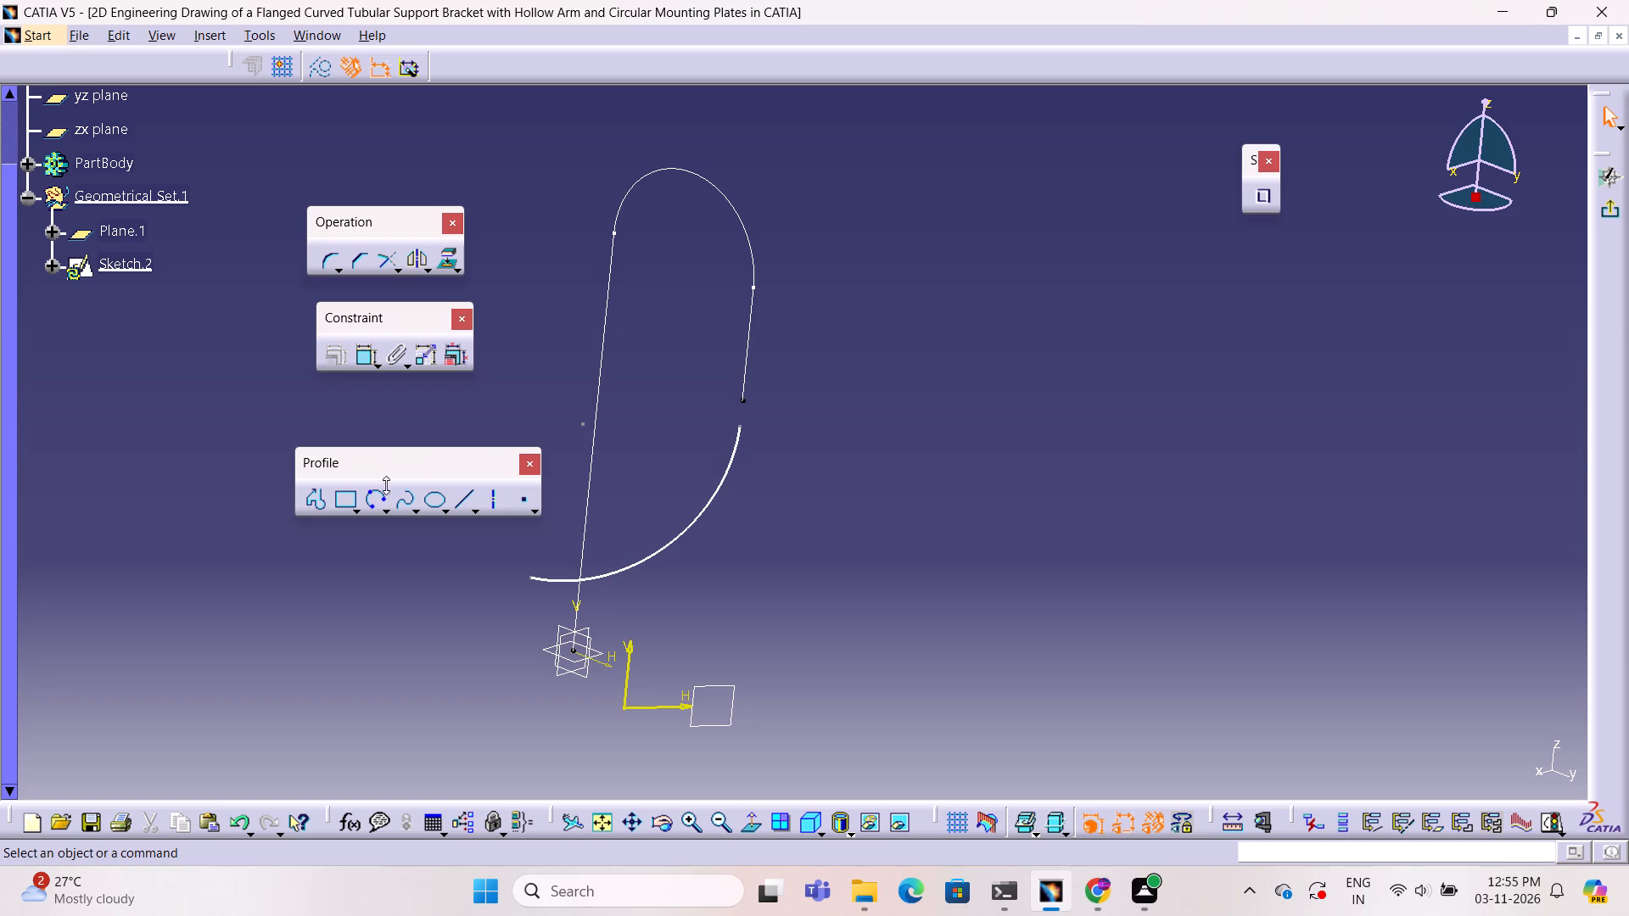
{"action": "left_click", "coordinate": [367, 361]}
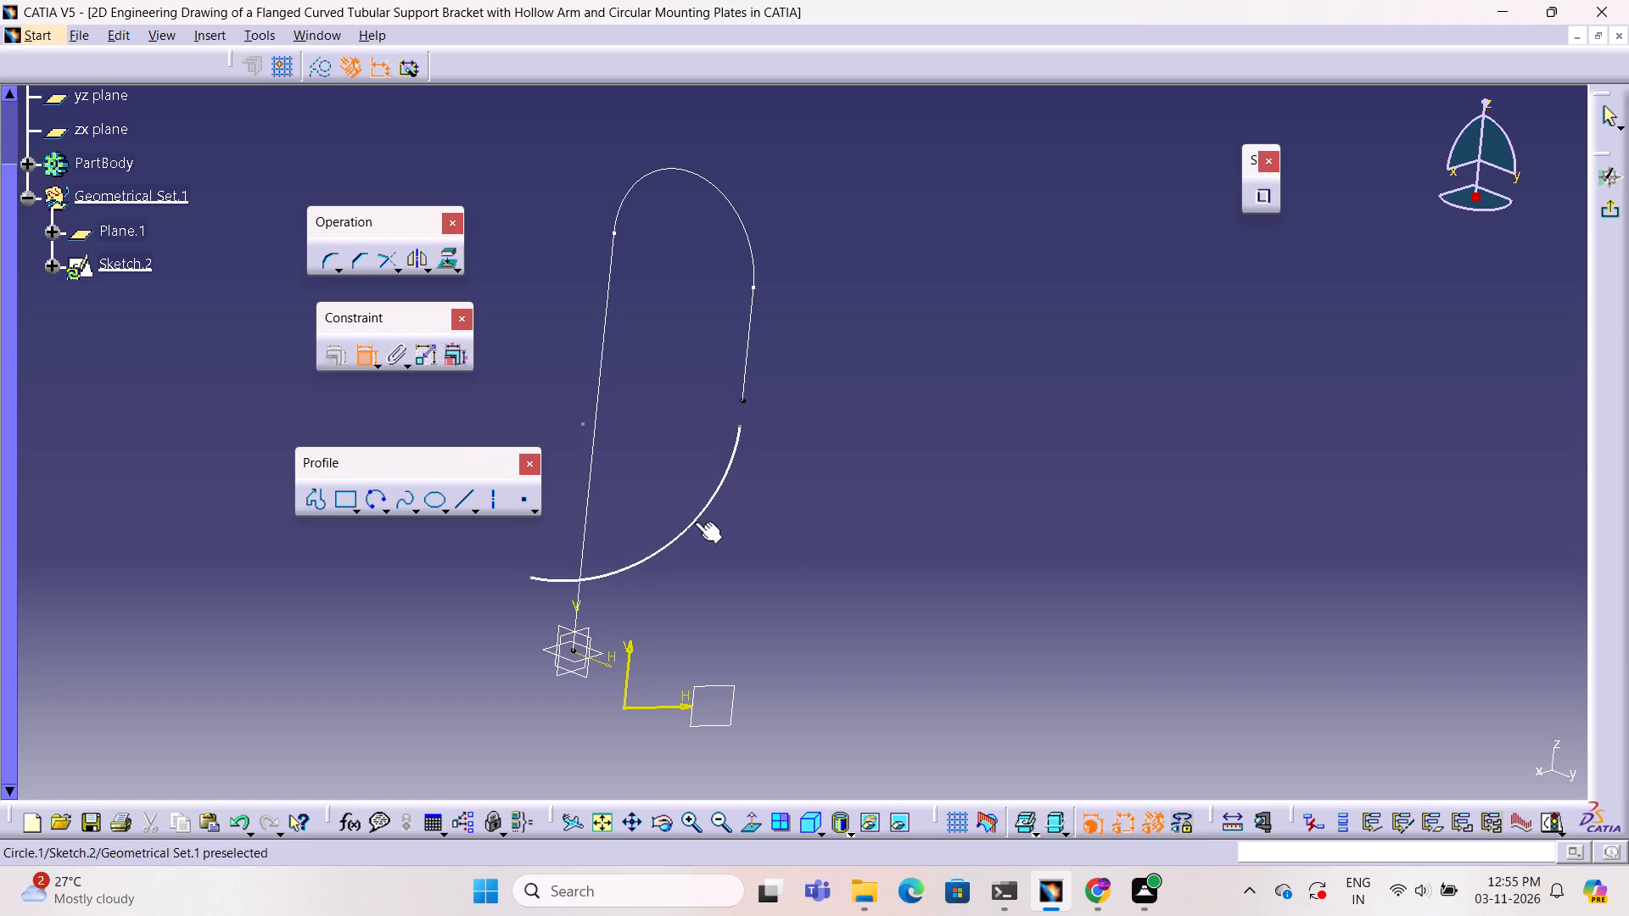
{"action": "left_click", "coordinate": [695, 522]}
{"action": "left_click", "coordinate": [815, 550]}
{"action": "double_click", "coordinate": [821, 544]}
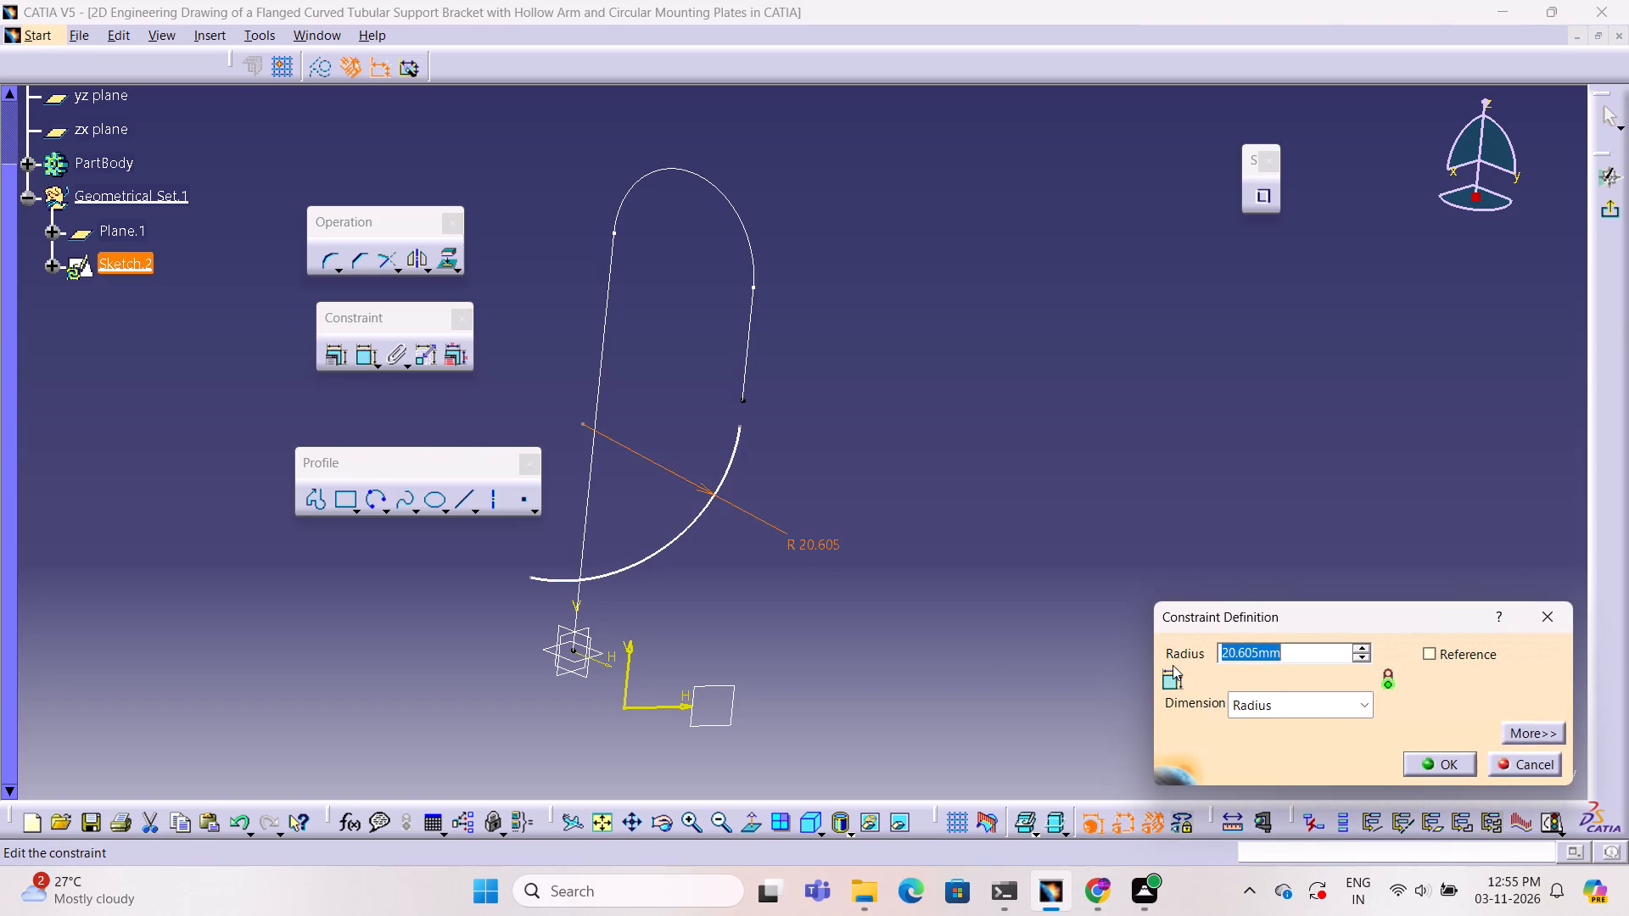
{"action": "type", "text": "11"}
{"action": "type", "text": ".5"}
{"action": "key", "text": "Return"}
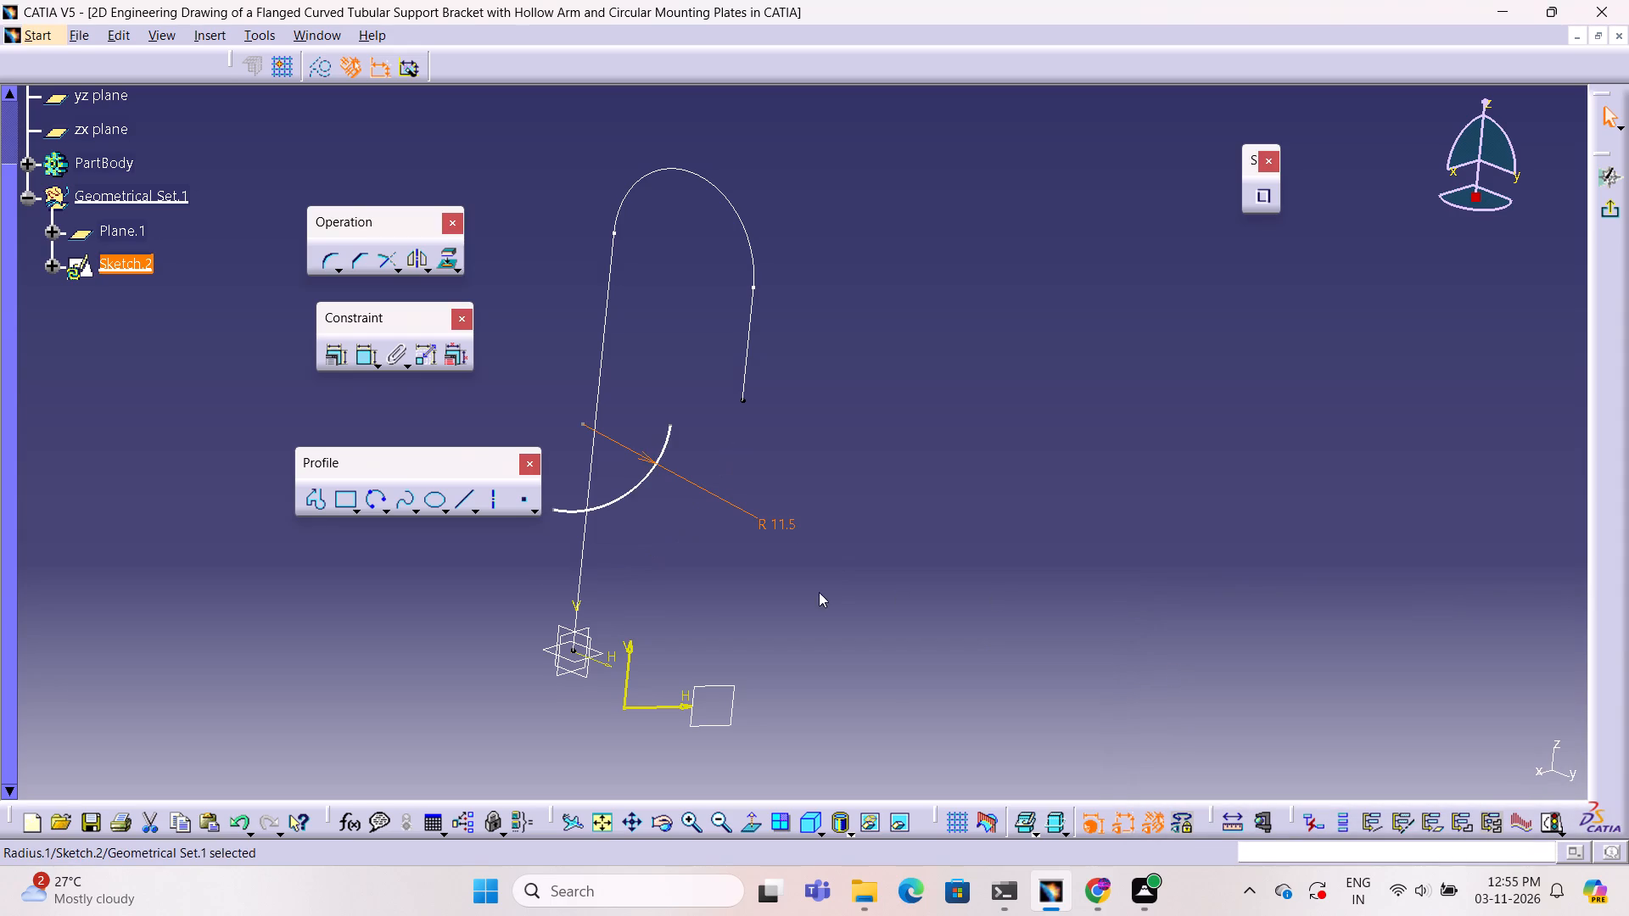
{"action": "left_click", "coordinate": [819, 592]}
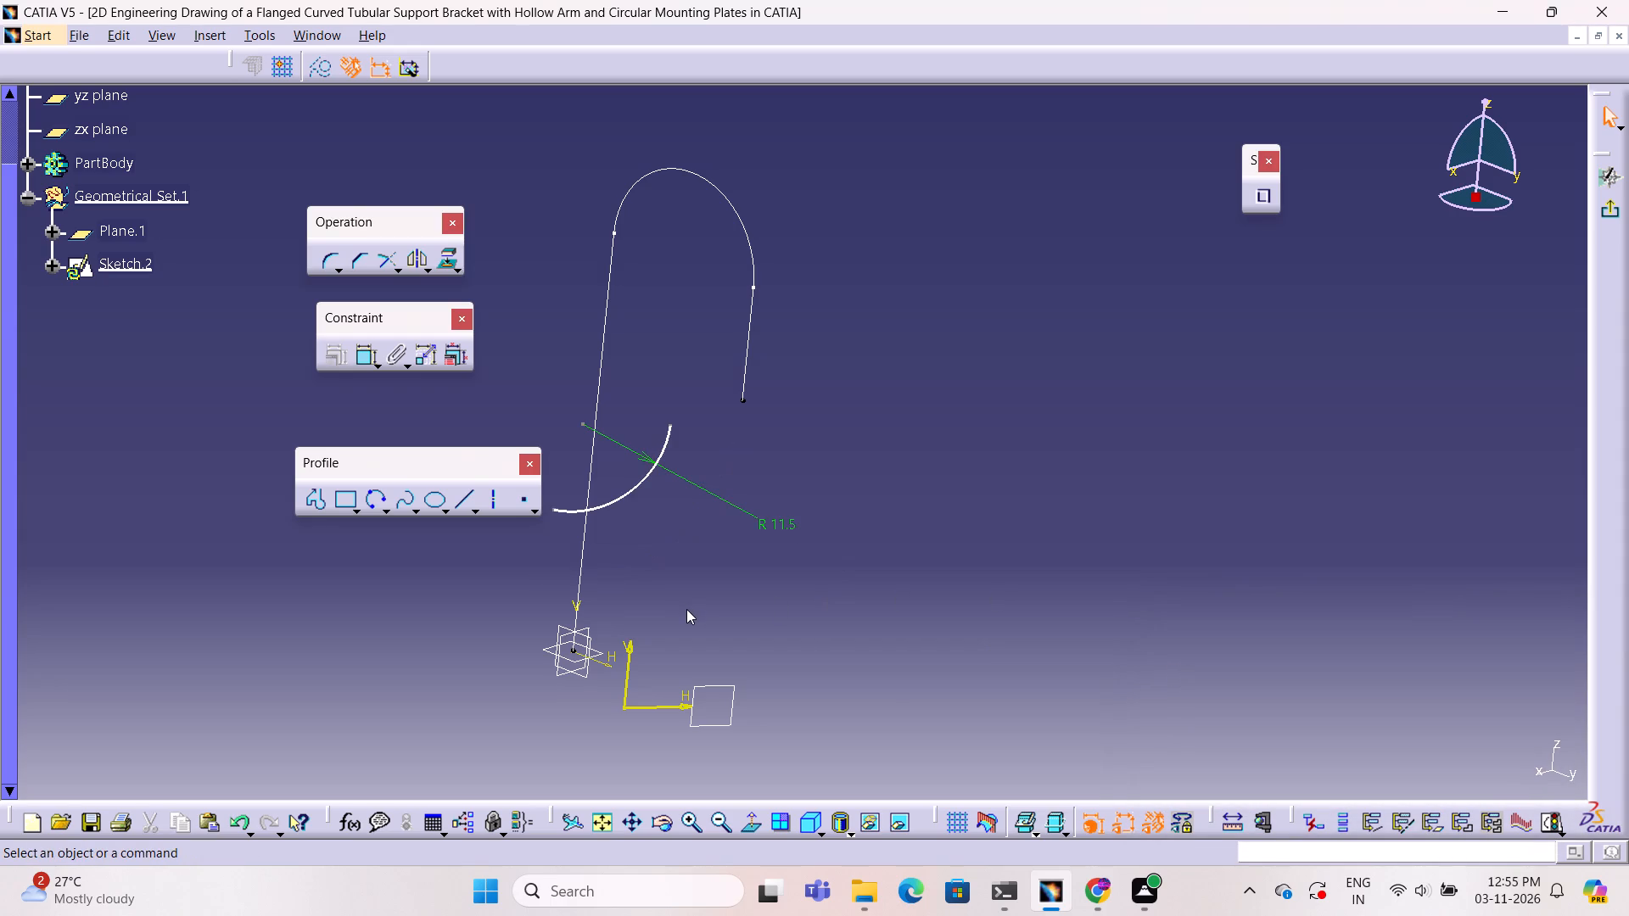
Apply a coincidence constraint between the arc's upper endpoint and the free end of the hook's short vertical line.
{"action": "left_click", "coordinate": [669, 423]}
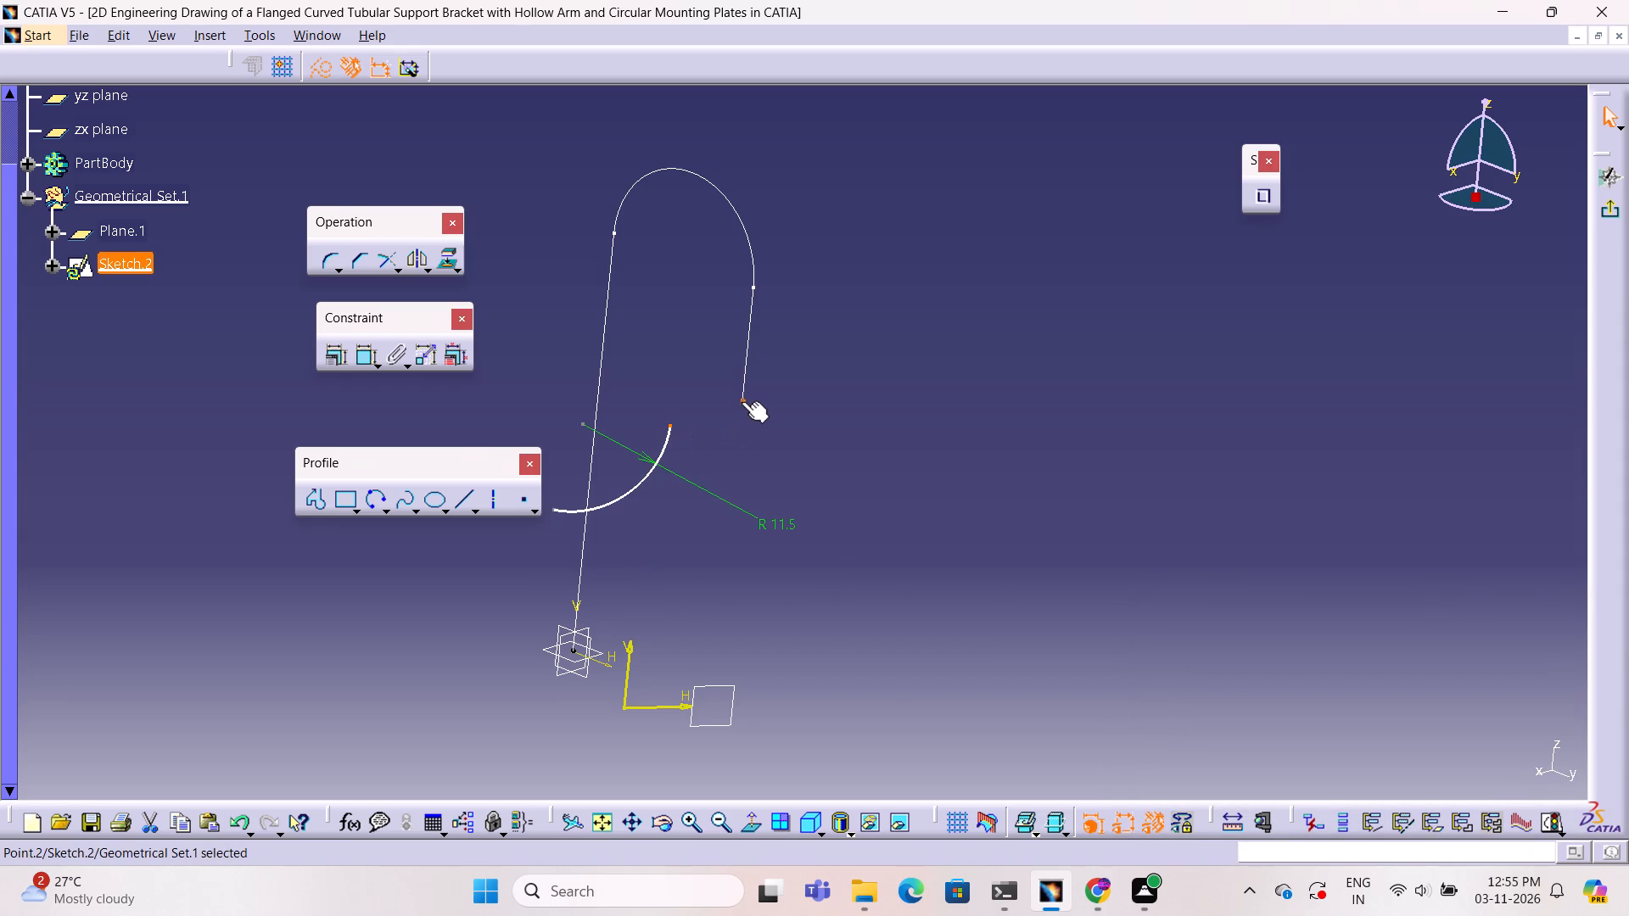
{"action": "left_click", "coordinate": [743, 399], "text": "ctrl"}
{"action": "left_click", "coordinate": [339, 354]}
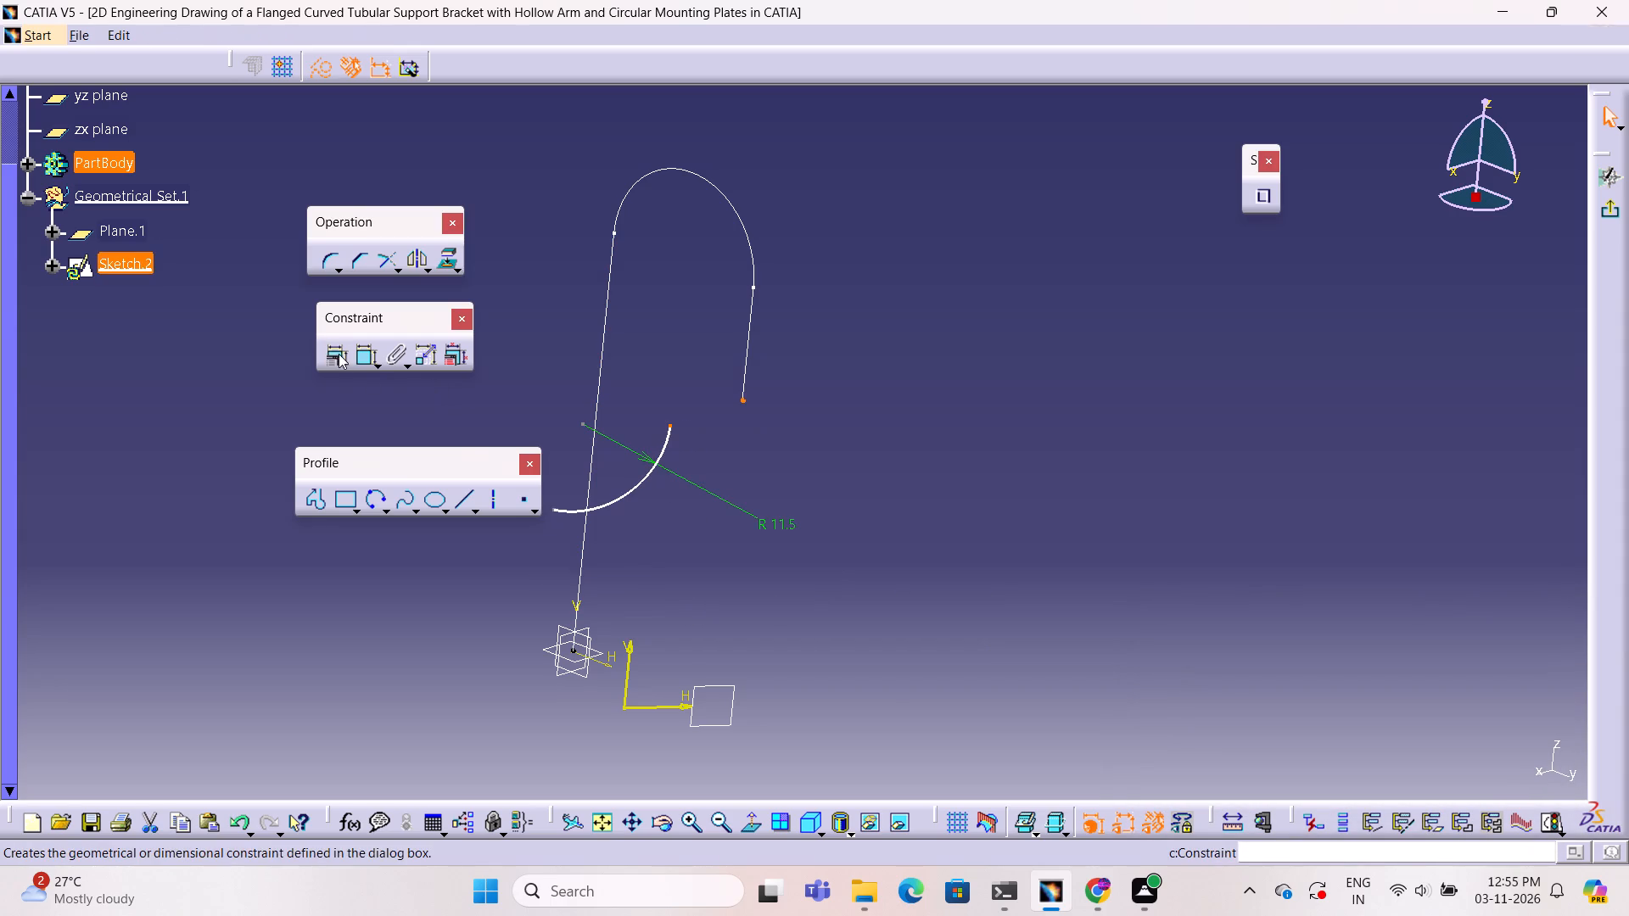
{"action": "left_click", "coordinate": [1340, 282]}
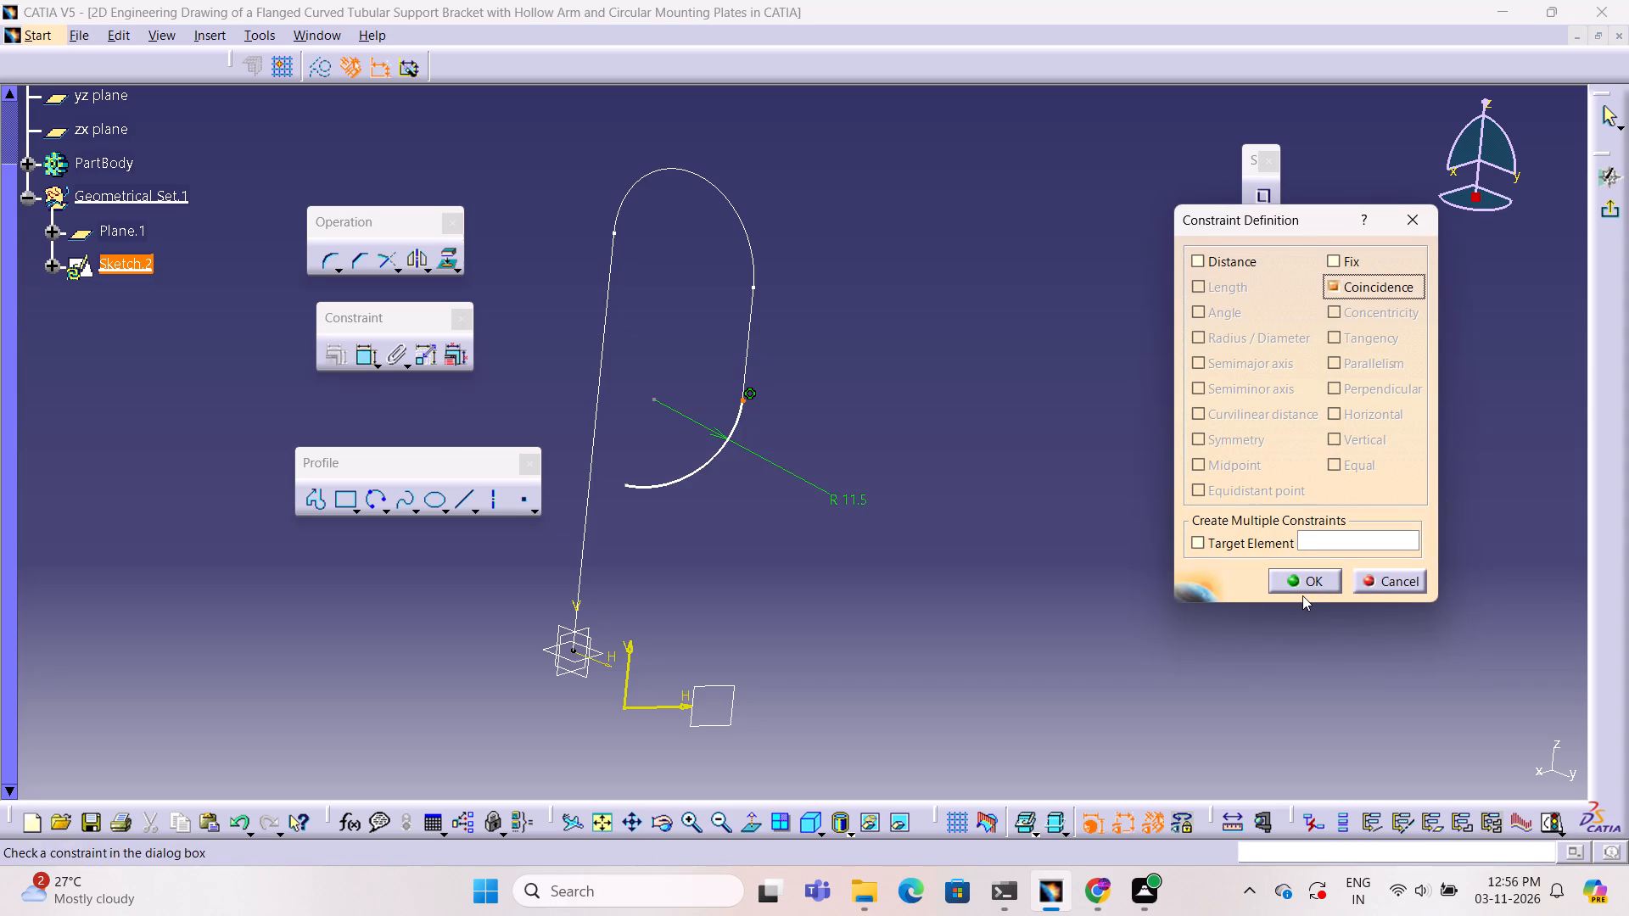
{"action": "left_click", "coordinate": [1303, 582]}
Draw a horizontal 15 mm profile line at 180 degrees from the arc's lower endpoint, extending outward past the long vertical line.
{"action": "middle_click_drag", "start_coordinate": [1017, 520], "coordinate": [1001, 528], "text": "ctrl"}
{"action": "right_click_drag", "start_coordinate": [1017, 520], "coordinate": [794, 498], "text": "ctrl"}
{"action": "middle_click", "coordinate": [943, 557], "text": "ctrl"}
{"action": "middle_click_drag", "start_coordinate": [933, 560], "coordinate": [794, 498], "text": "ctrl"}
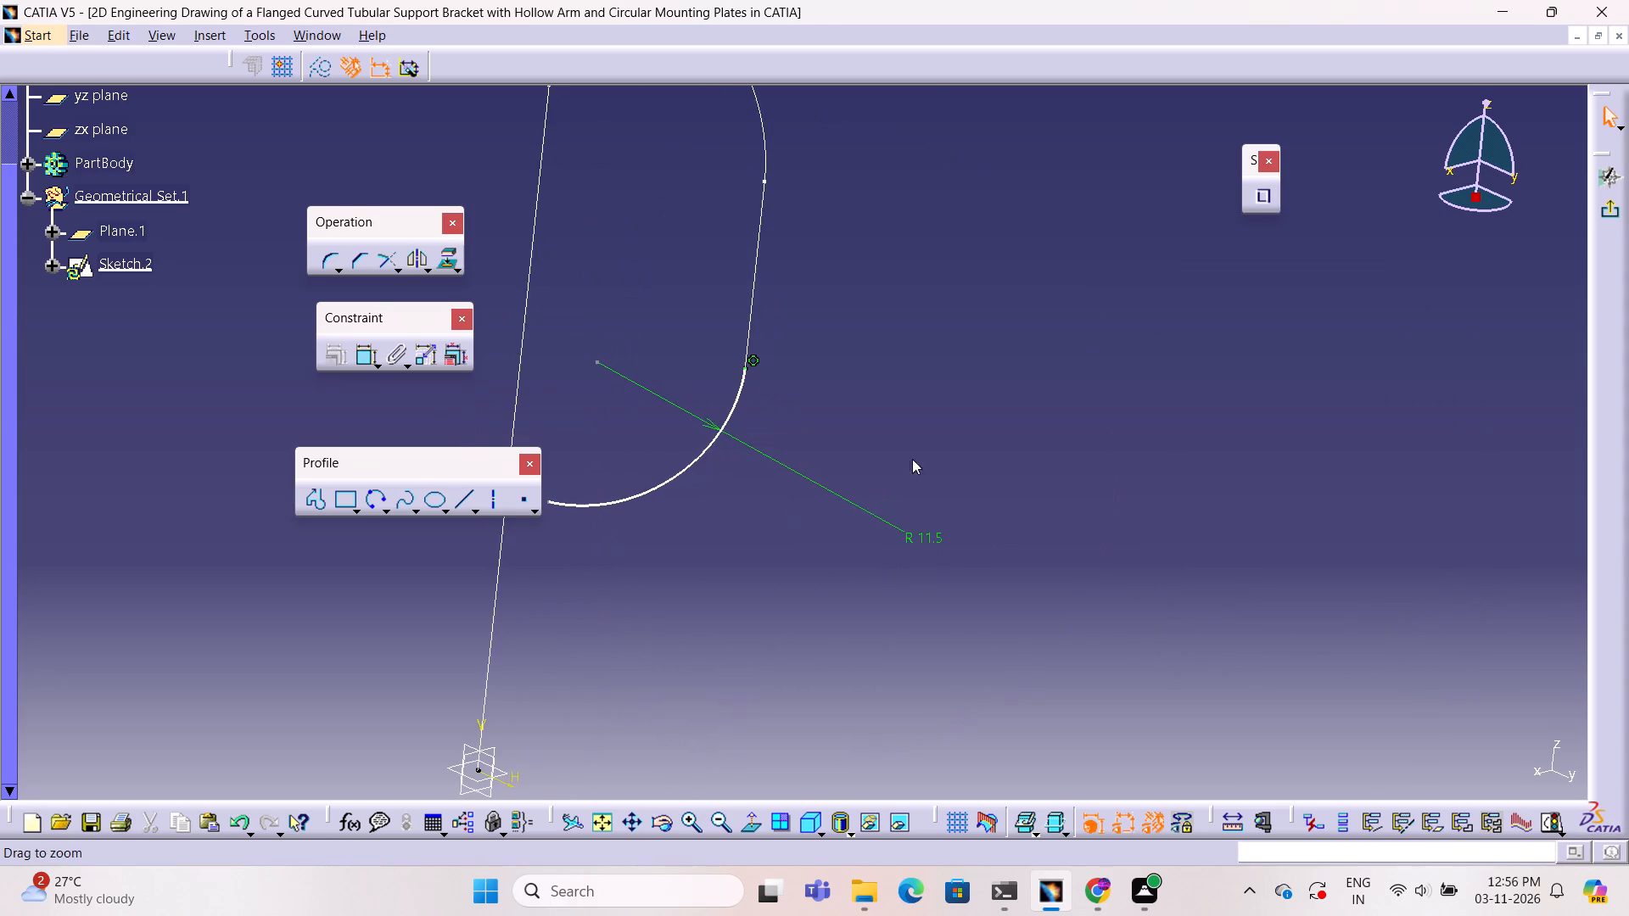
{"action": "middle_click_drag", "start_coordinate": [979, 438], "coordinate": [889, 502]}
{"action": "right_click_drag", "start_coordinate": [979, 438], "coordinate": [889, 502]}
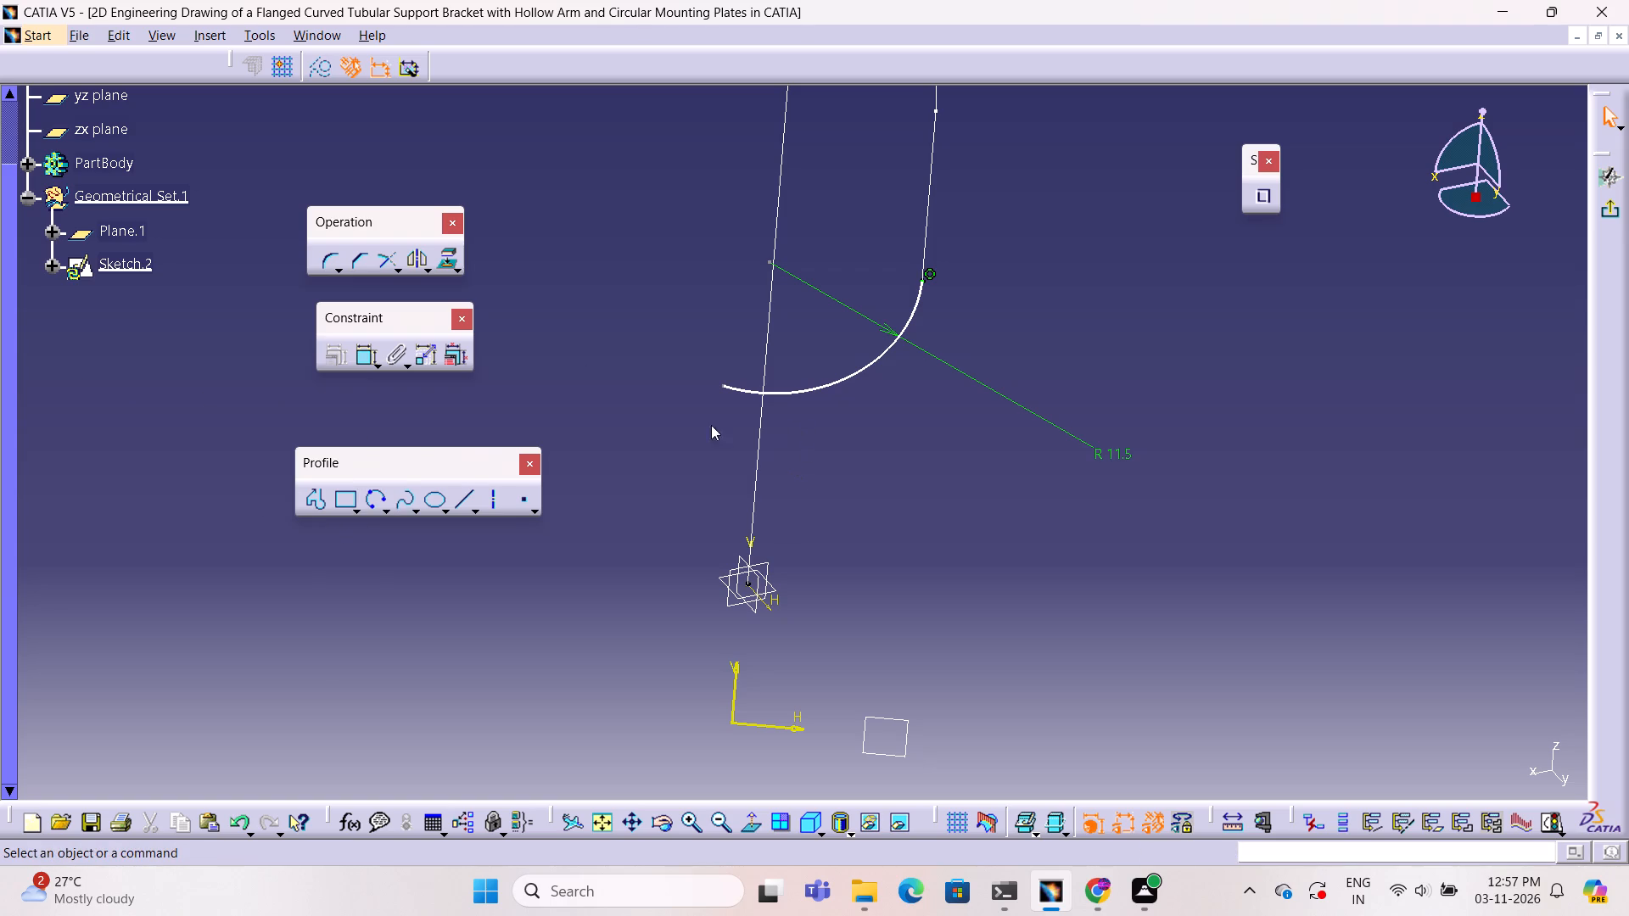
{"action": "left_click", "coordinate": [316, 502]}
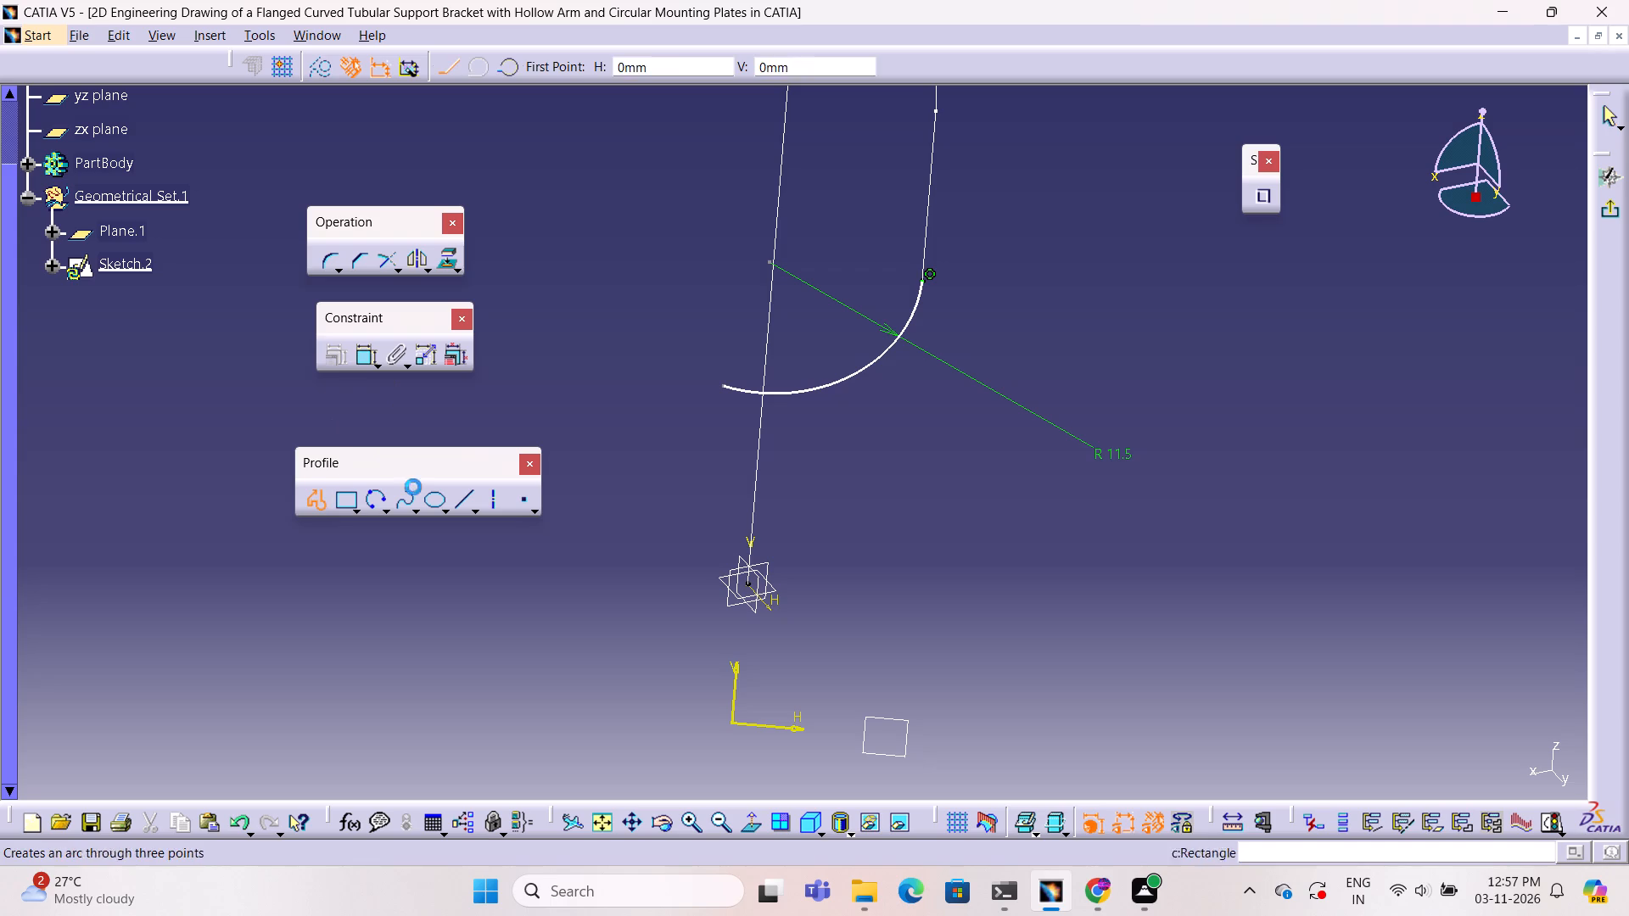
{"action": "left_click", "coordinate": [725, 385]}
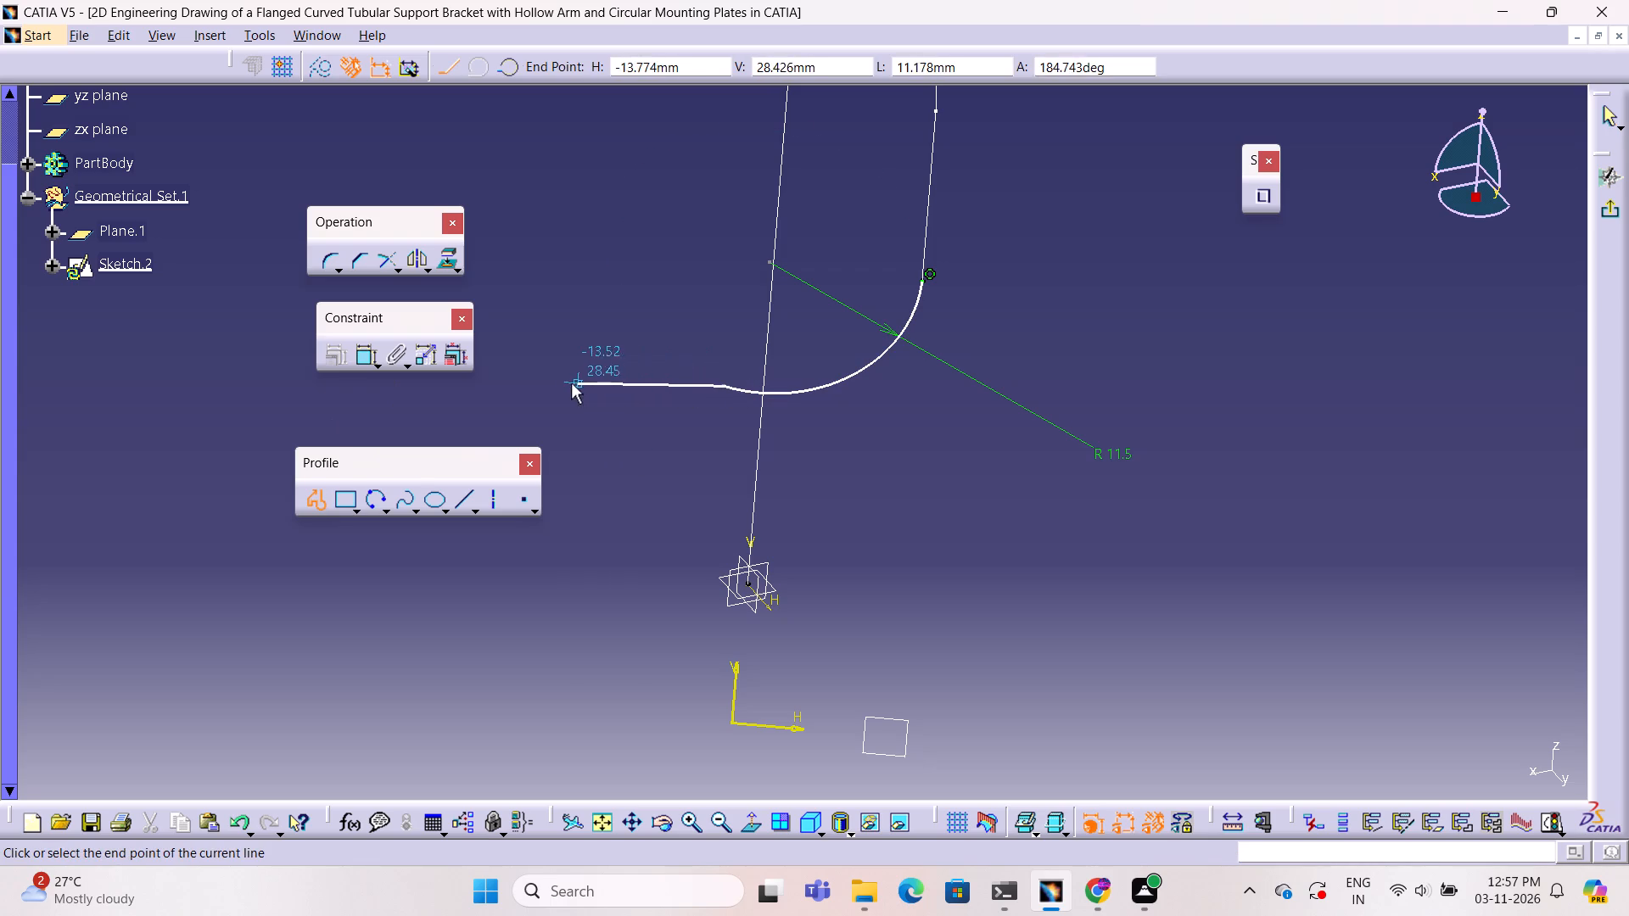
{"action": "key", "text": "Tab"}
{"action": "key", "text": "Tab"}
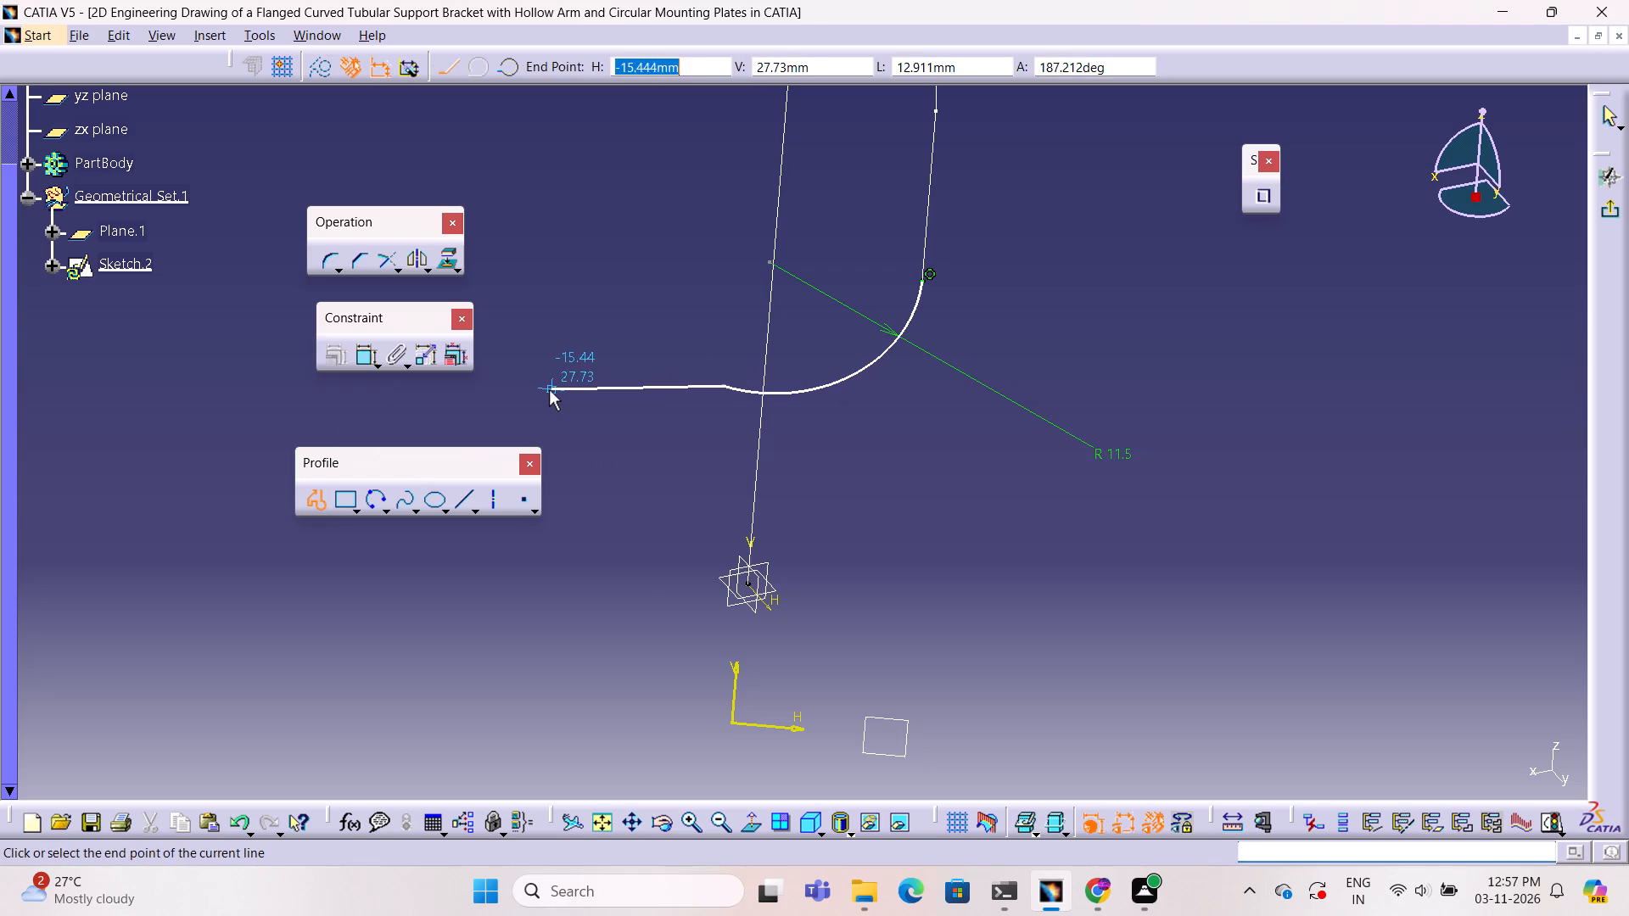
{"action": "key", "text": "Tab"}
{"action": "key", "text": "Tab"}
{"action": "type", "text": "15"}
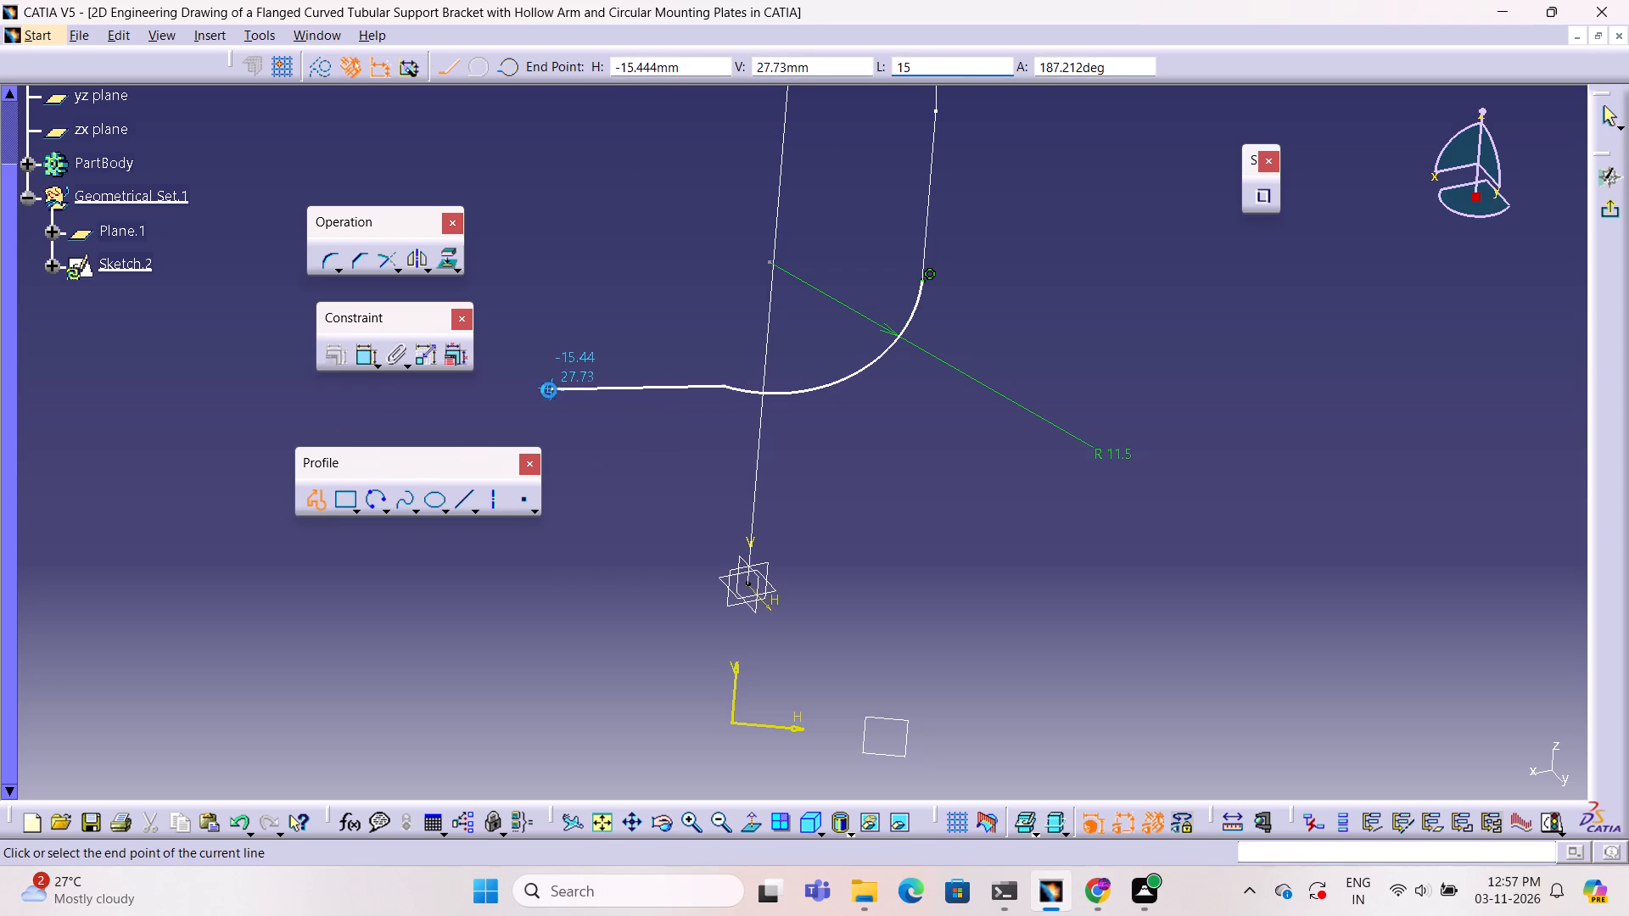
{"action": "key", "text": "Return"}
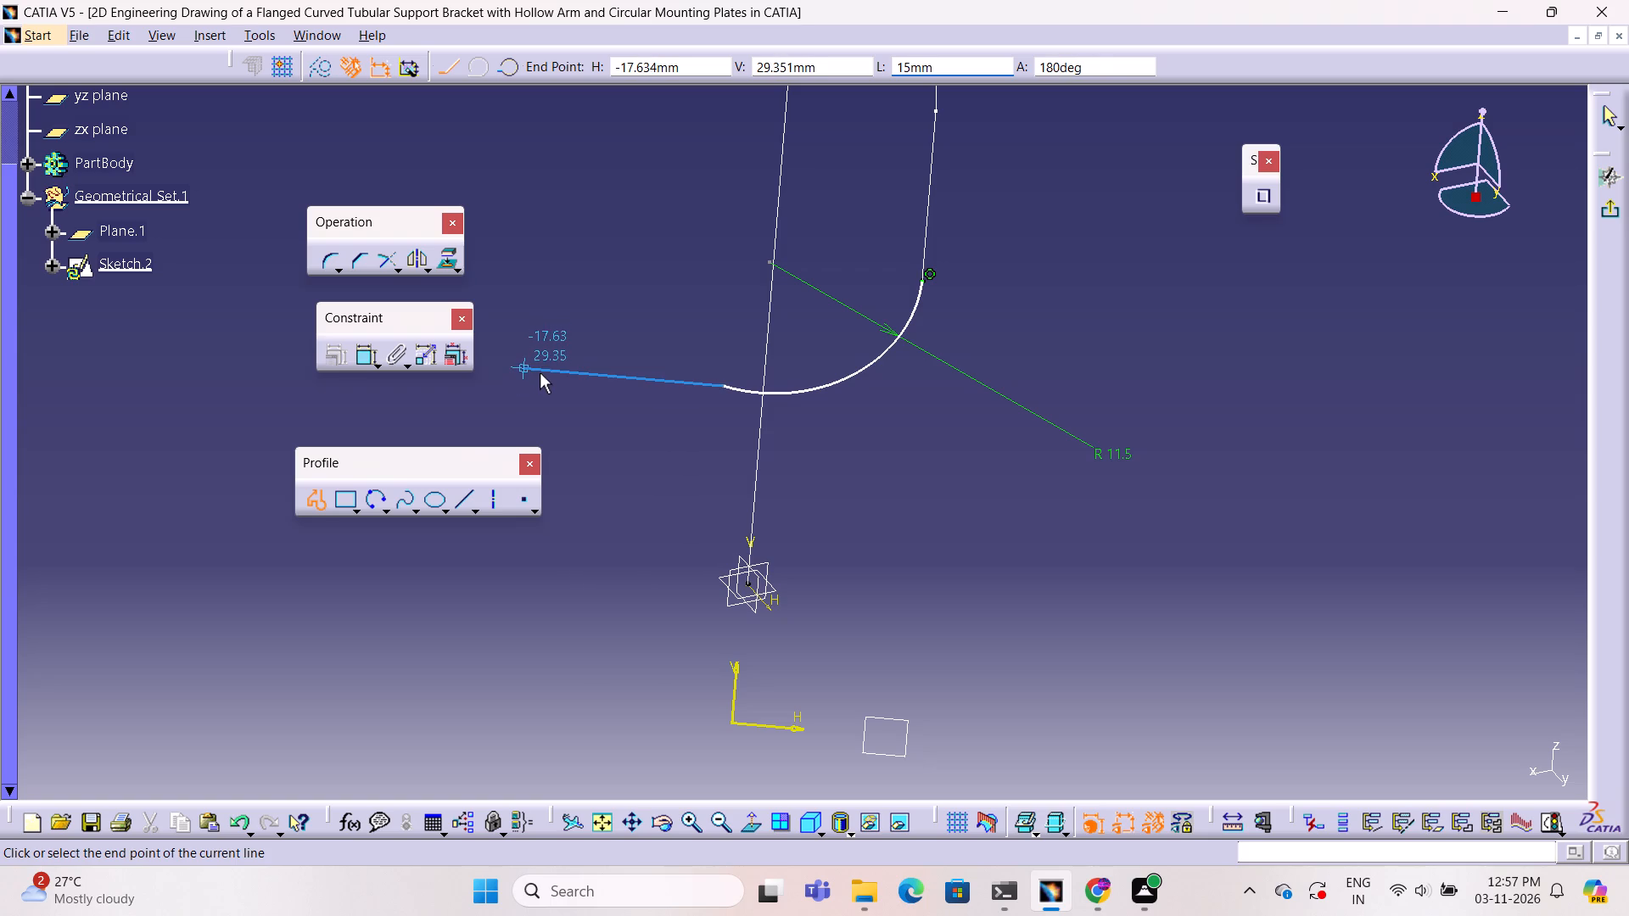
{"action": "left_click", "coordinate": [540, 373]}
{"action": "key", "text": "Escape"}
{"action": "key", "text": "Escape"}
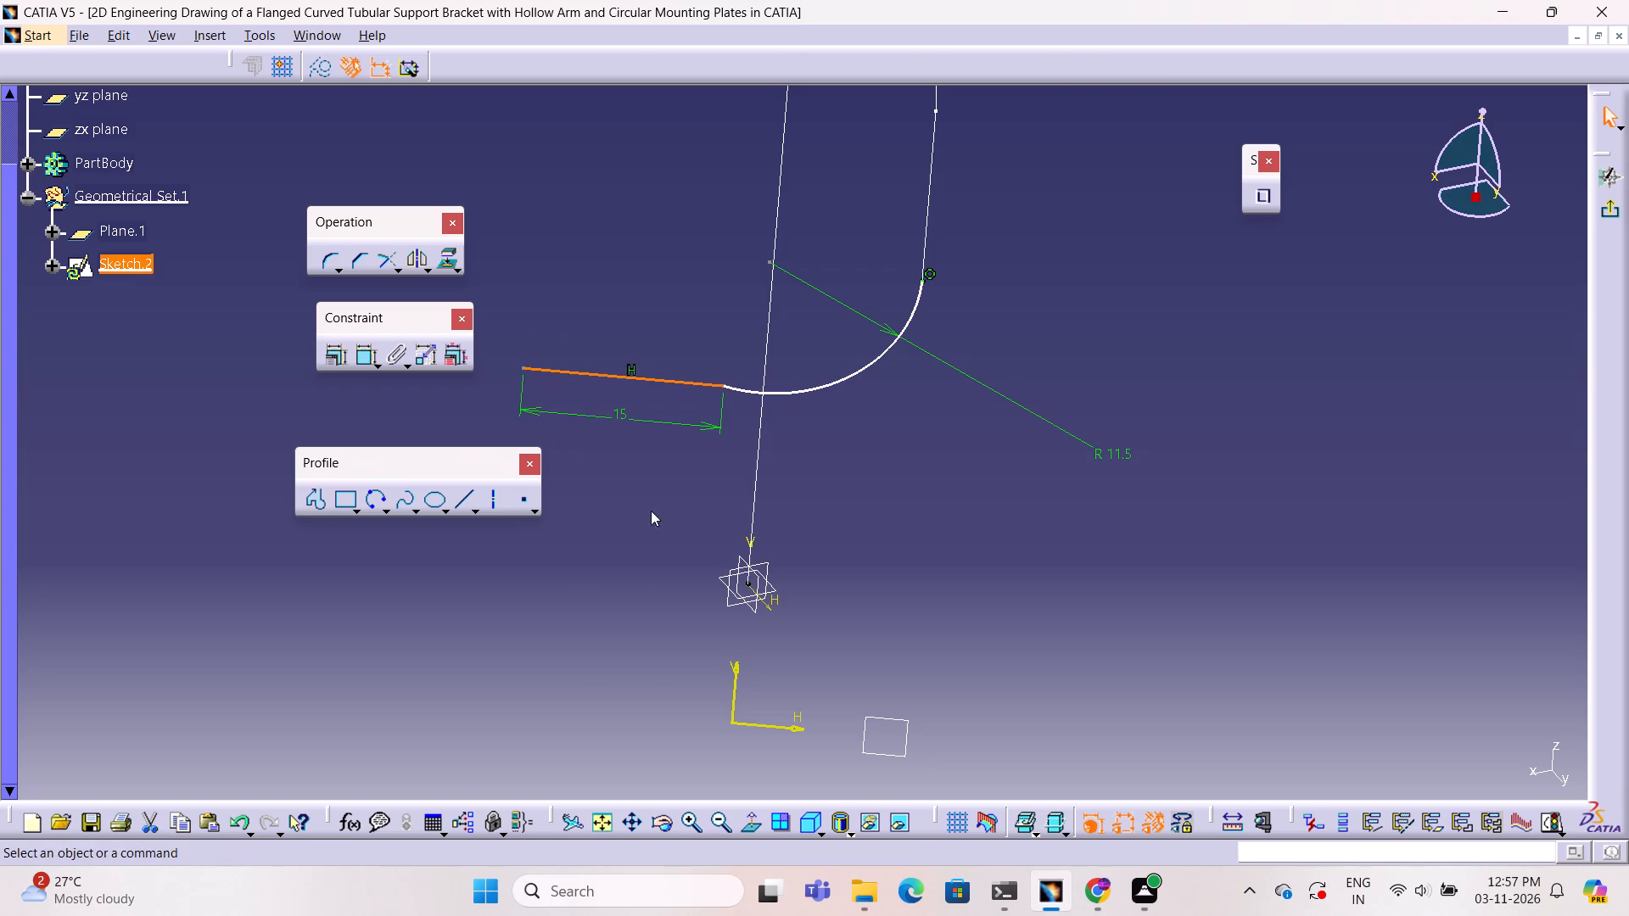
Dimension the vertical distance between the 15 mm horizontal line and the sketch's horizontal axis.
{"action": "middle_click_drag", "start_coordinate": [834, 471], "coordinate": [835, 449]}
{"action": "right_click_drag", "start_coordinate": [834, 471], "coordinate": [822, 496]}
{"action": "middle_click_drag", "start_coordinate": [832, 461], "coordinate": [822, 496]}
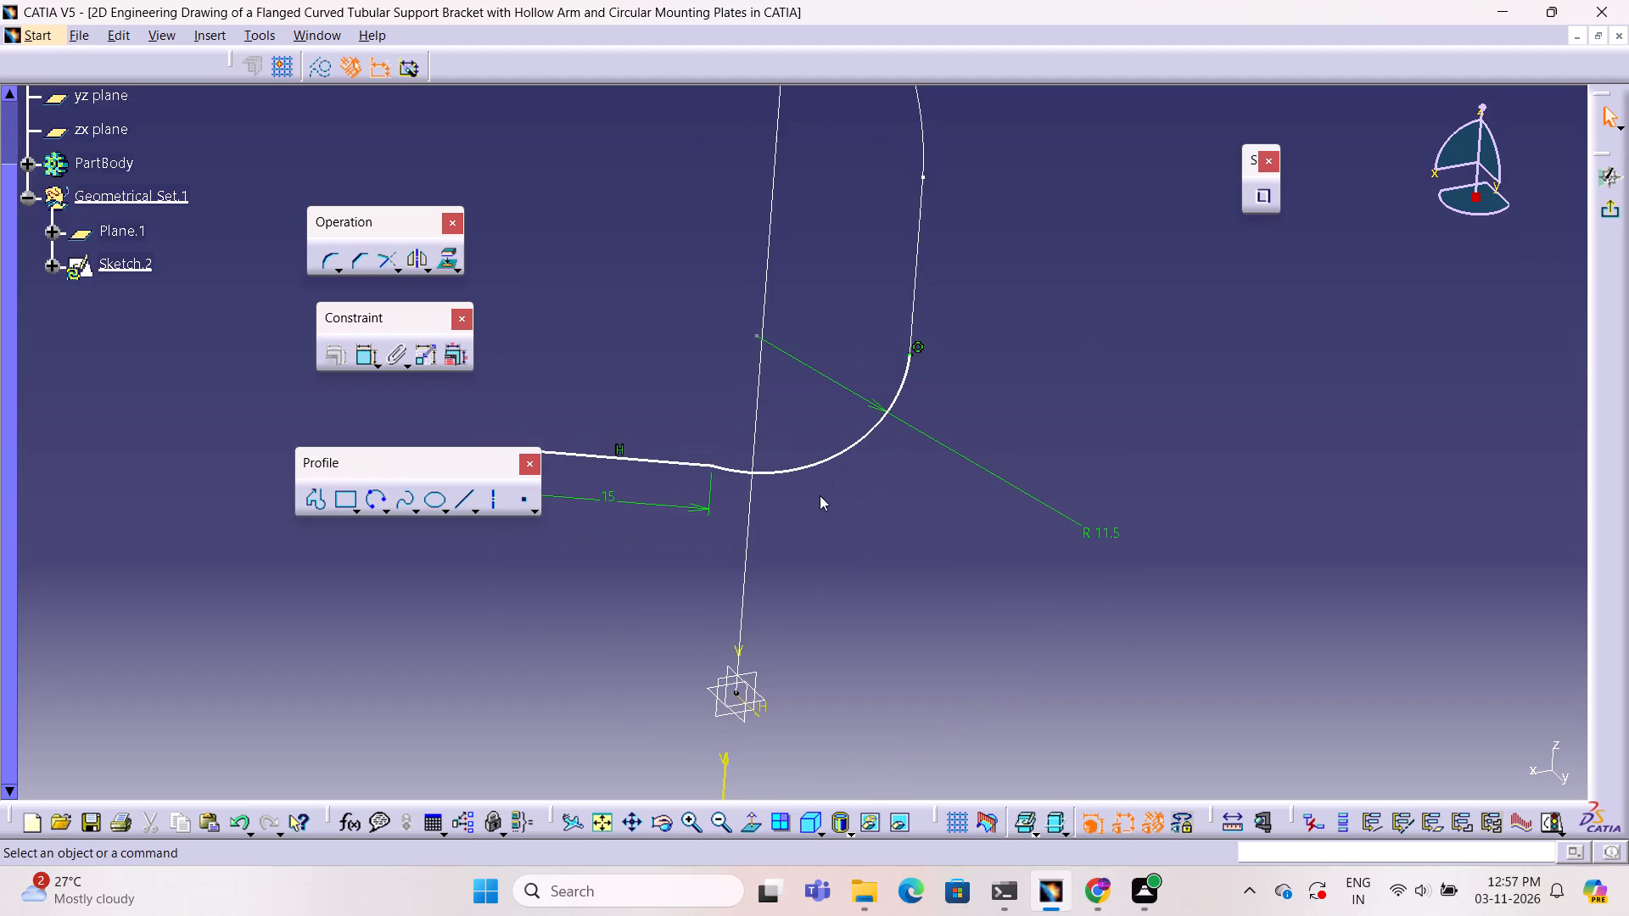
{"action": "scroll", "coordinate": [820, 495], "scroll_direction": "down", "scroll_amount": 1}
{"action": "middle_click_drag", "start_coordinate": [812, 543], "coordinate": [888, 394]}
{"action": "middle_click", "coordinate": [888, 394]}
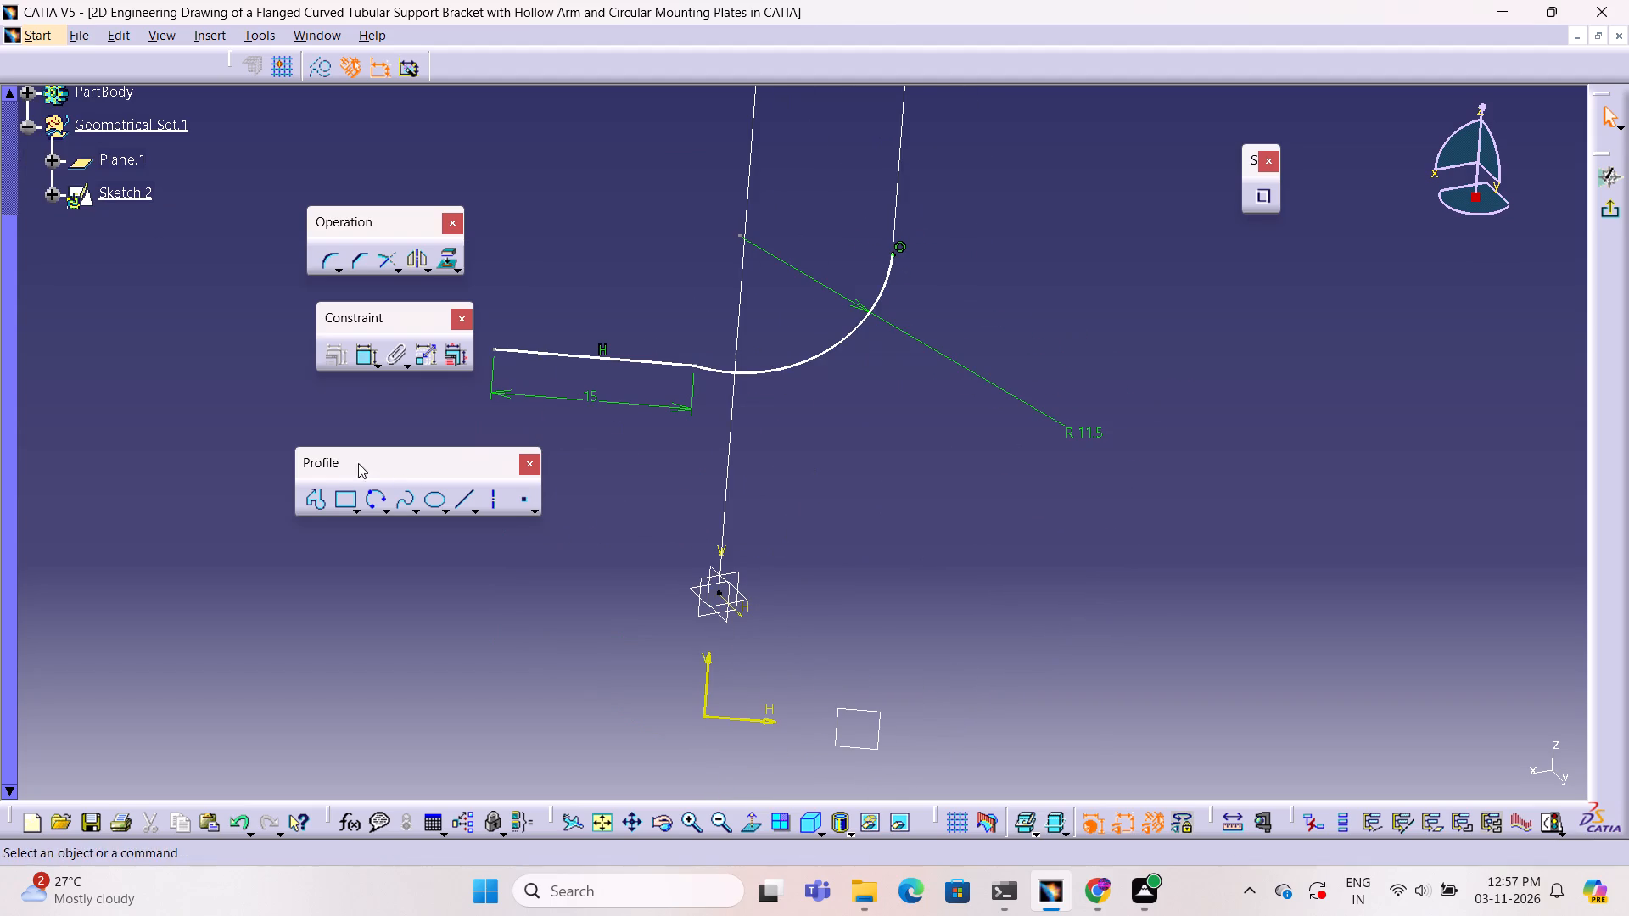
{"action": "left_click", "coordinate": [362, 360]}
{"action": "left_click", "coordinate": [647, 360]}
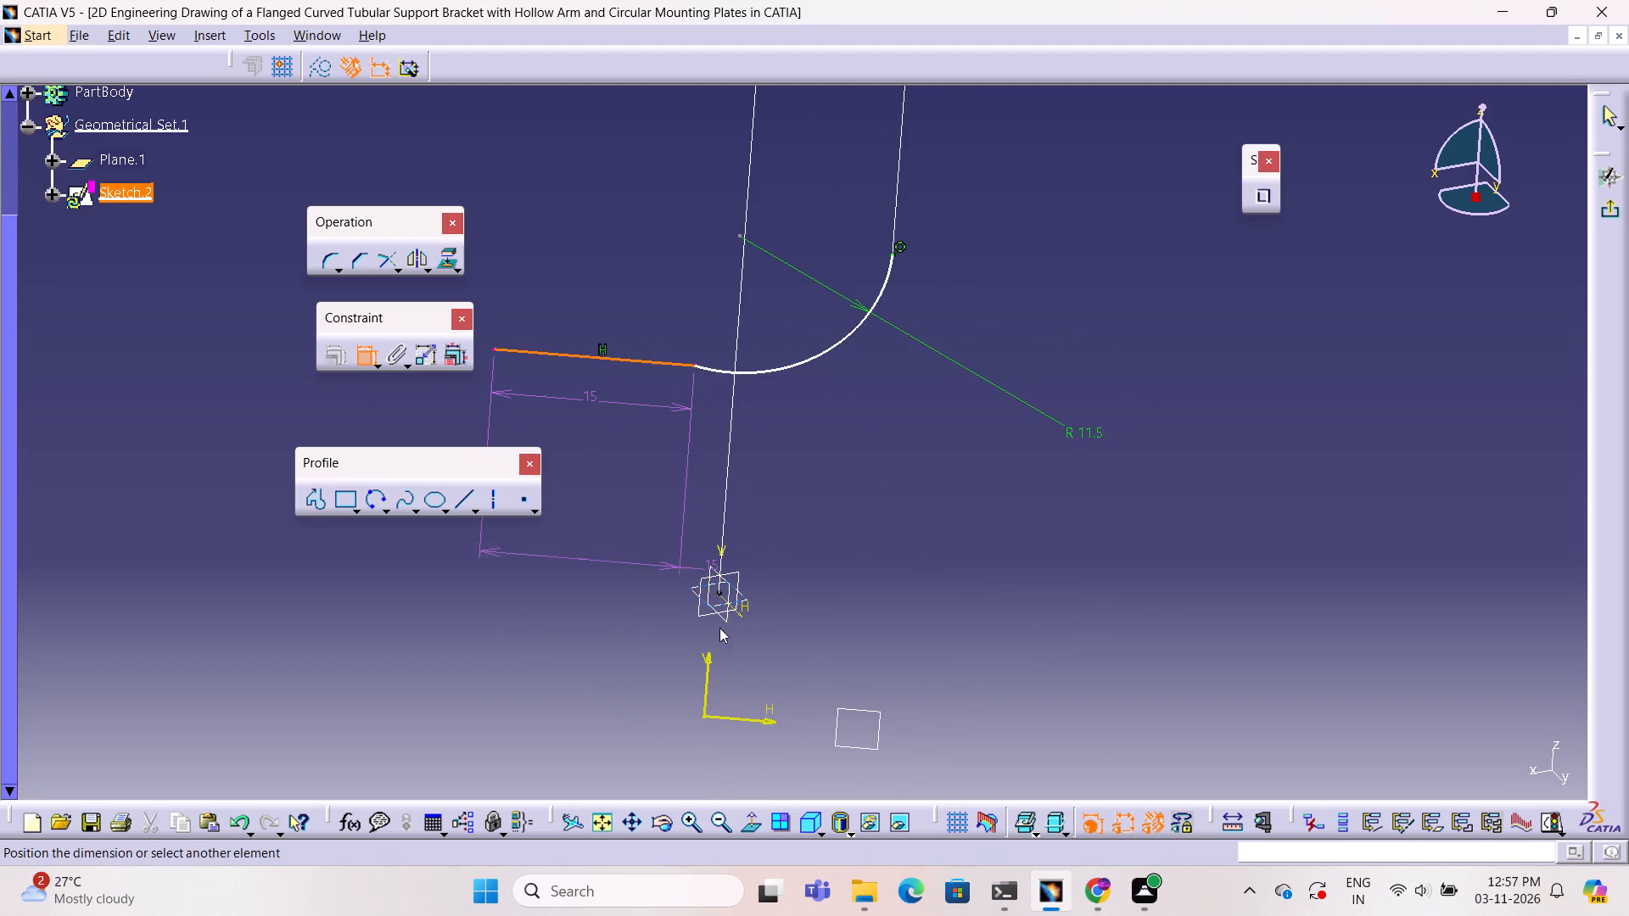
{"action": "double_click", "coordinate": [737, 720]}
{"action": "left_click", "coordinate": [574, 643]}
{"action": "left_click", "coordinate": [950, 565]}
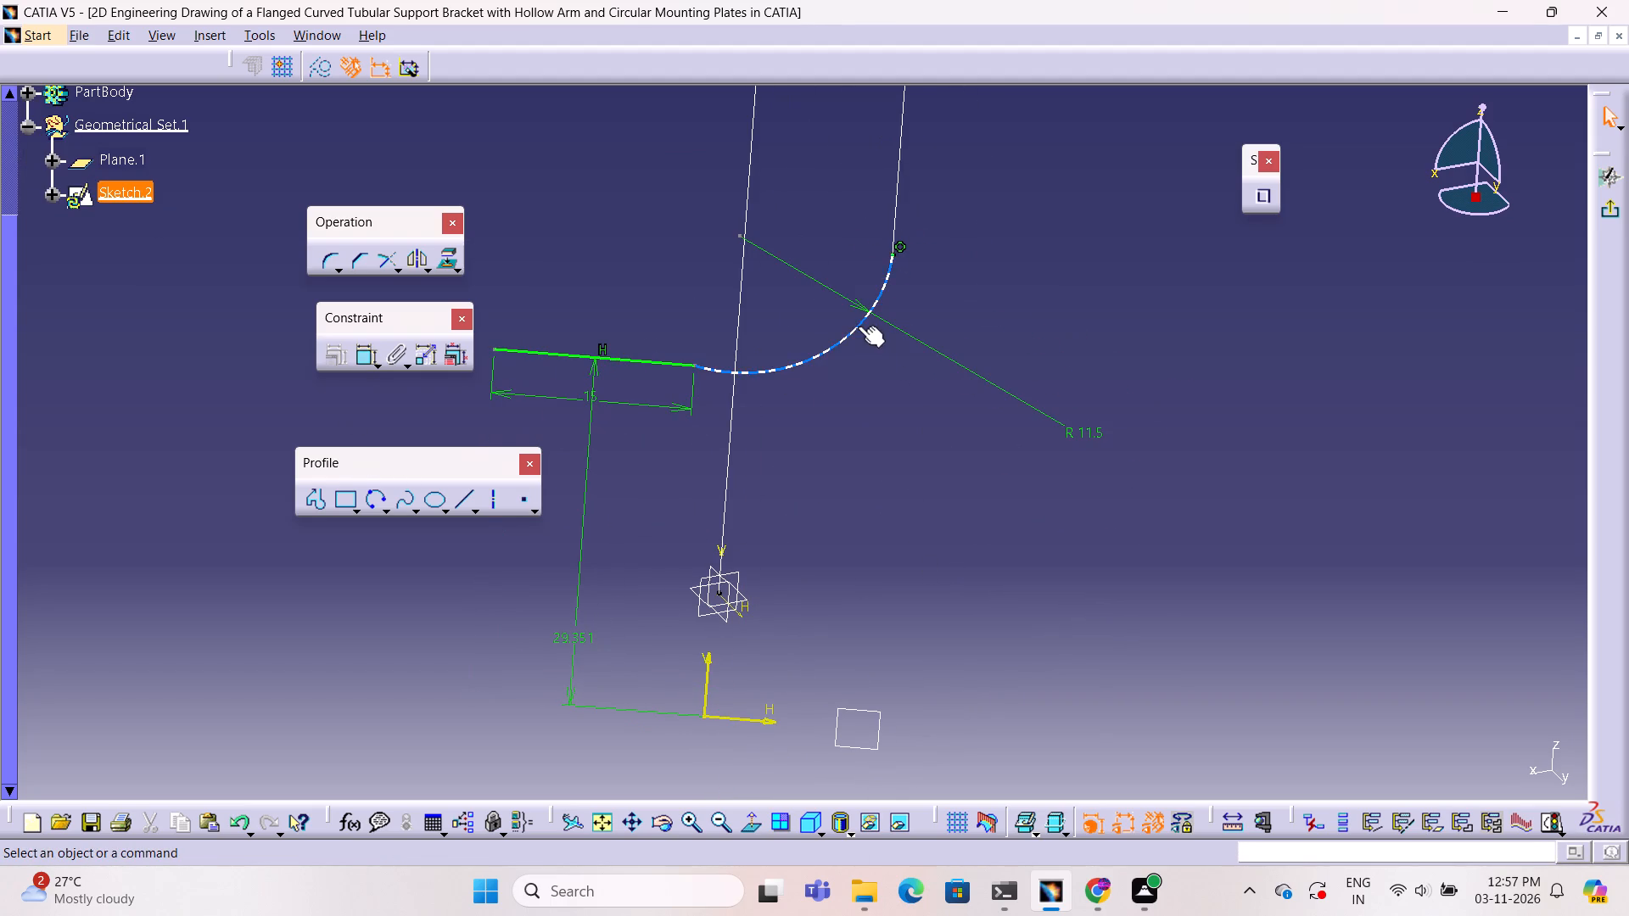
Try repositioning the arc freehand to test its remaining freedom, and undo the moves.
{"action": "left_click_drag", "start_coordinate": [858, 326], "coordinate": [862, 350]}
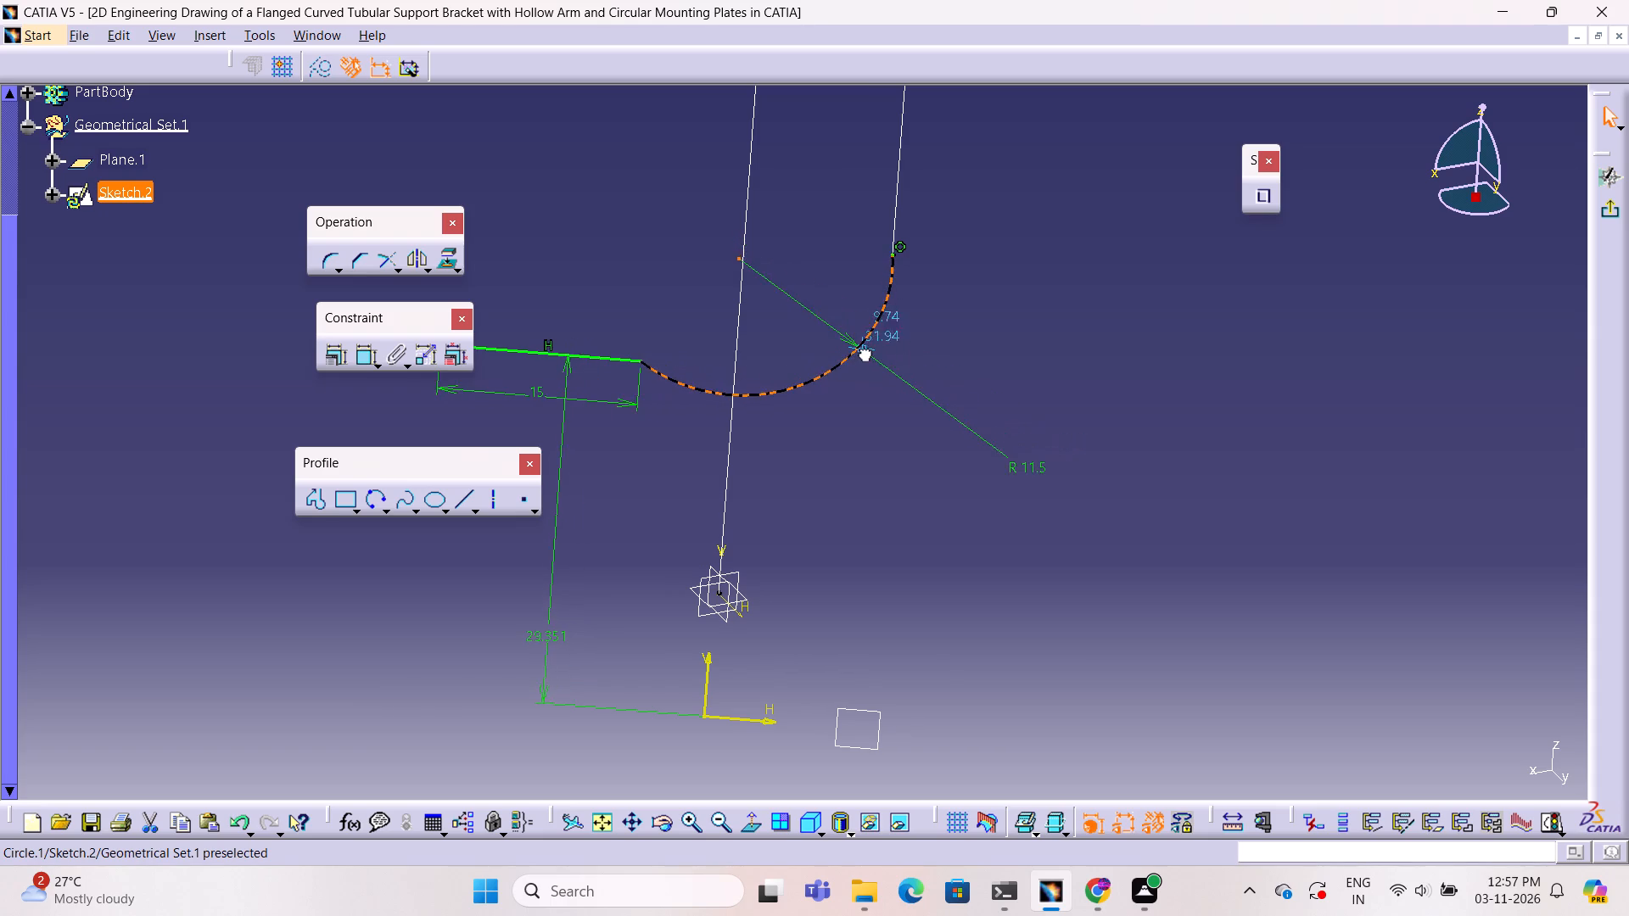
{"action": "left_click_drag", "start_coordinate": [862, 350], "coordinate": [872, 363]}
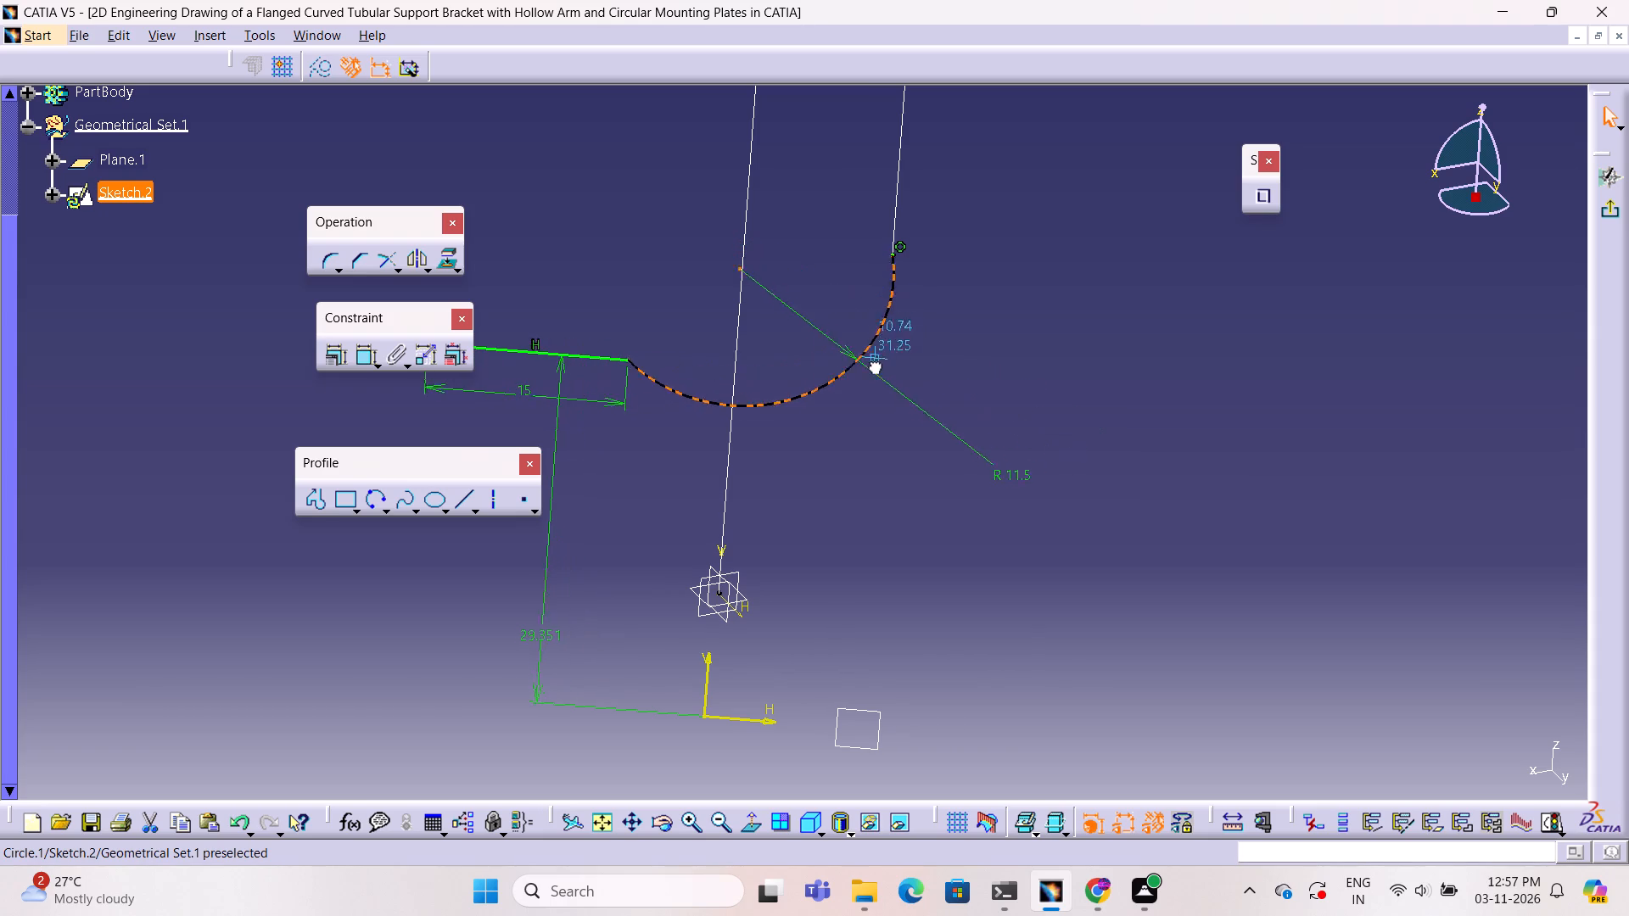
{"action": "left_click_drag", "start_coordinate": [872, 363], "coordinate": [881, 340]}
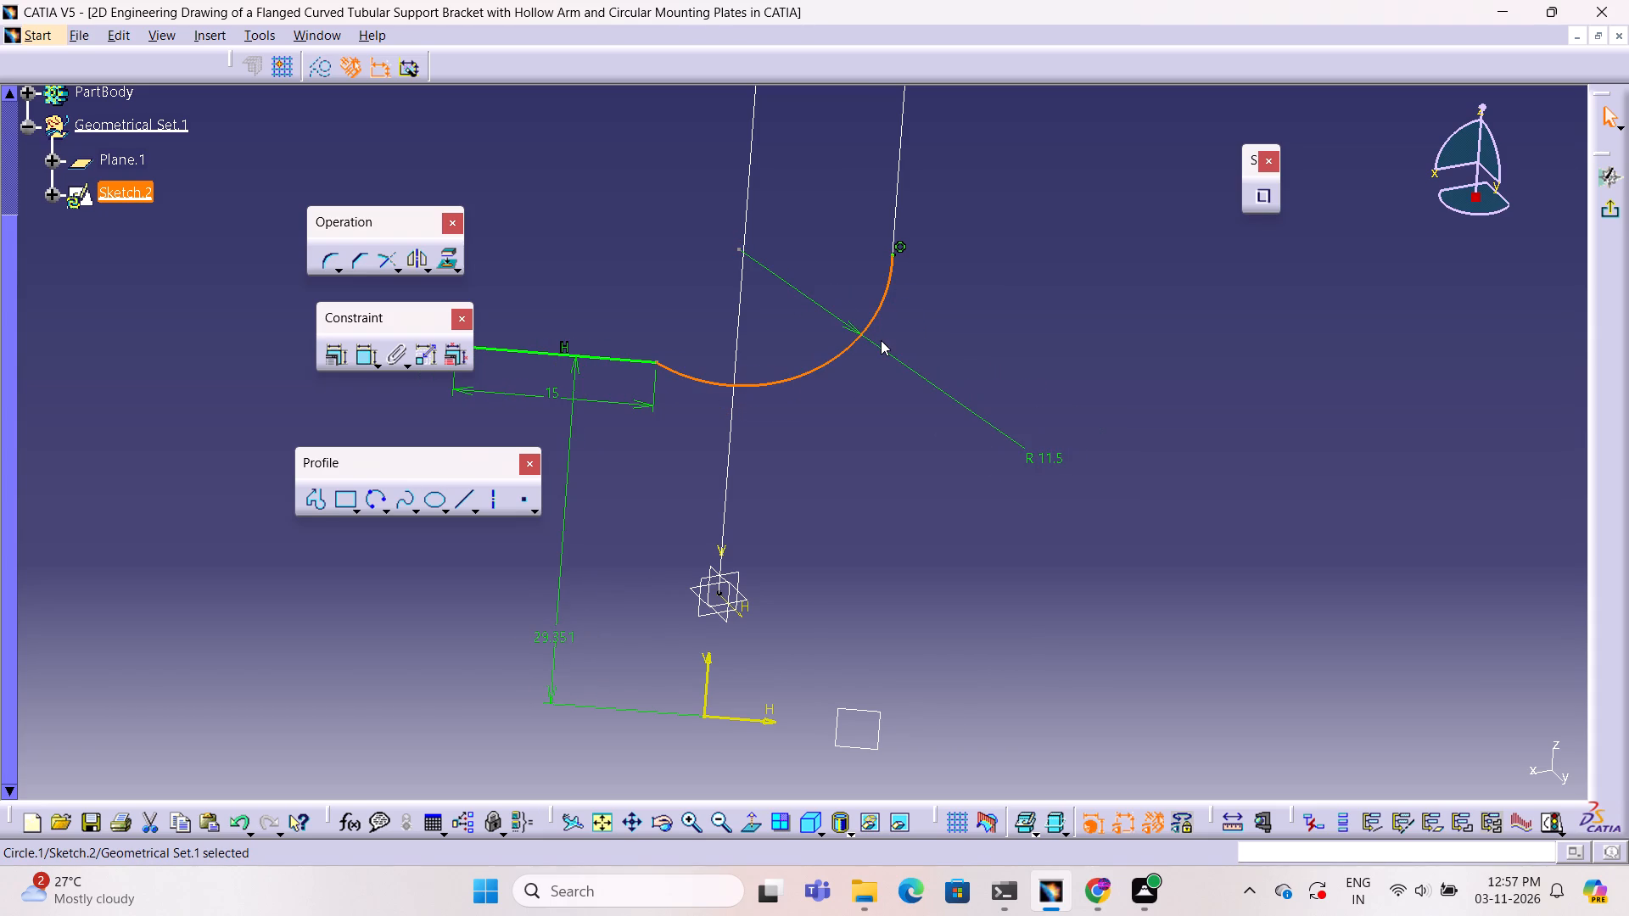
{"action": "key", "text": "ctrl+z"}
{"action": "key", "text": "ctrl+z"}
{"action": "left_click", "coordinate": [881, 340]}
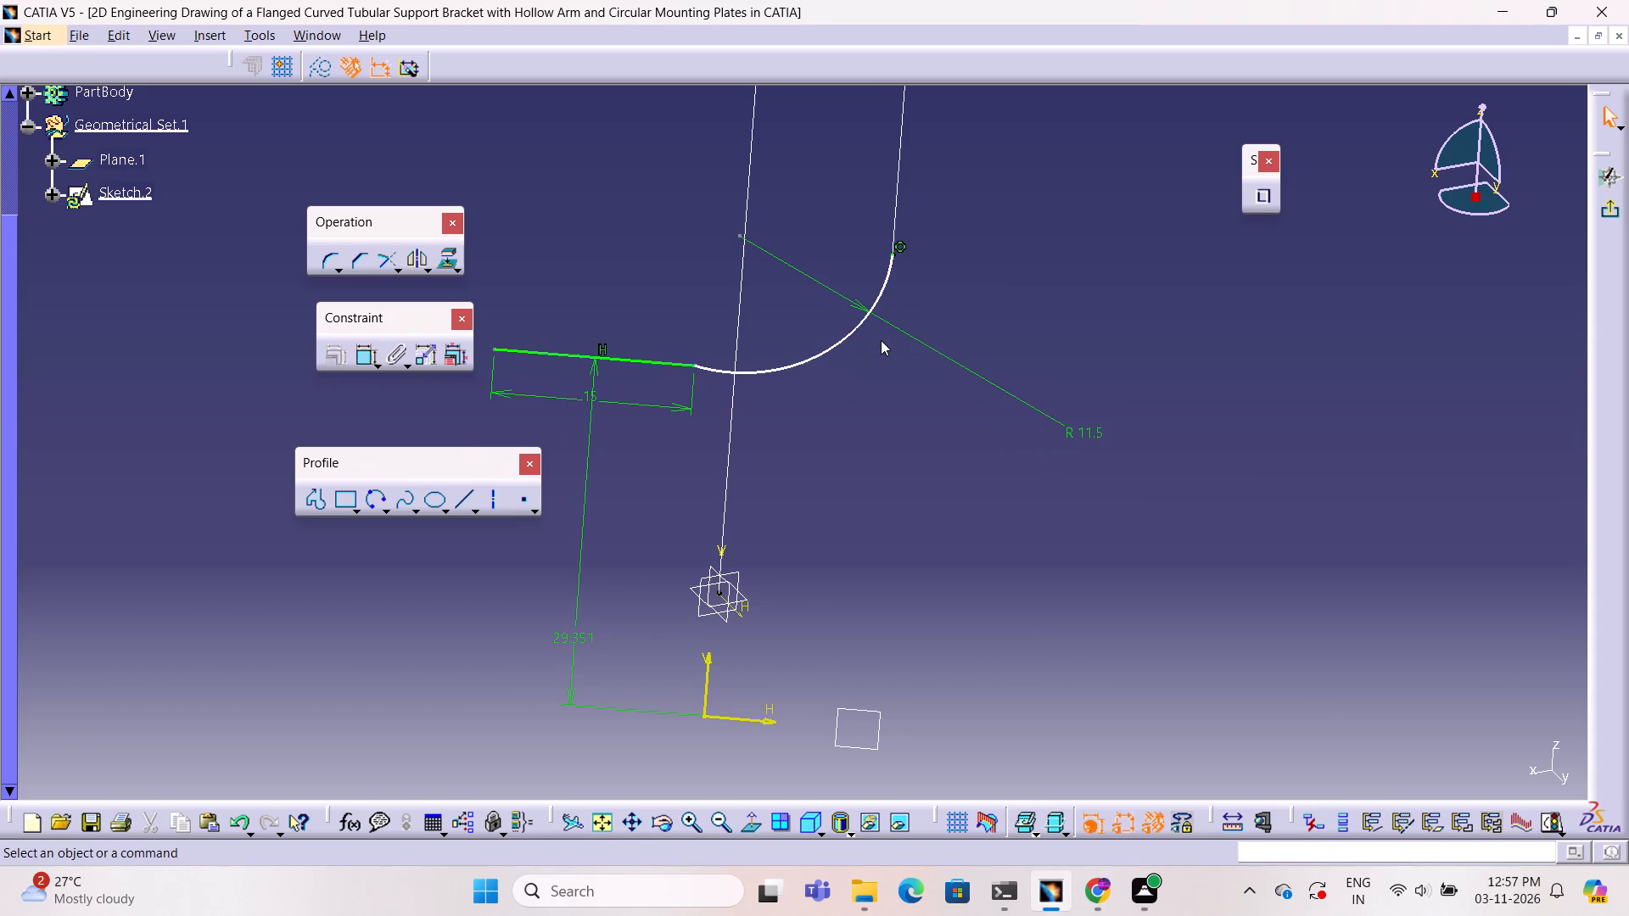
Dimension the vertical distance between the R 11.5 arc and the sketch's horizontal axis, and test whether the arc can still be moved.
{"action": "left_click", "coordinate": [364, 362]}
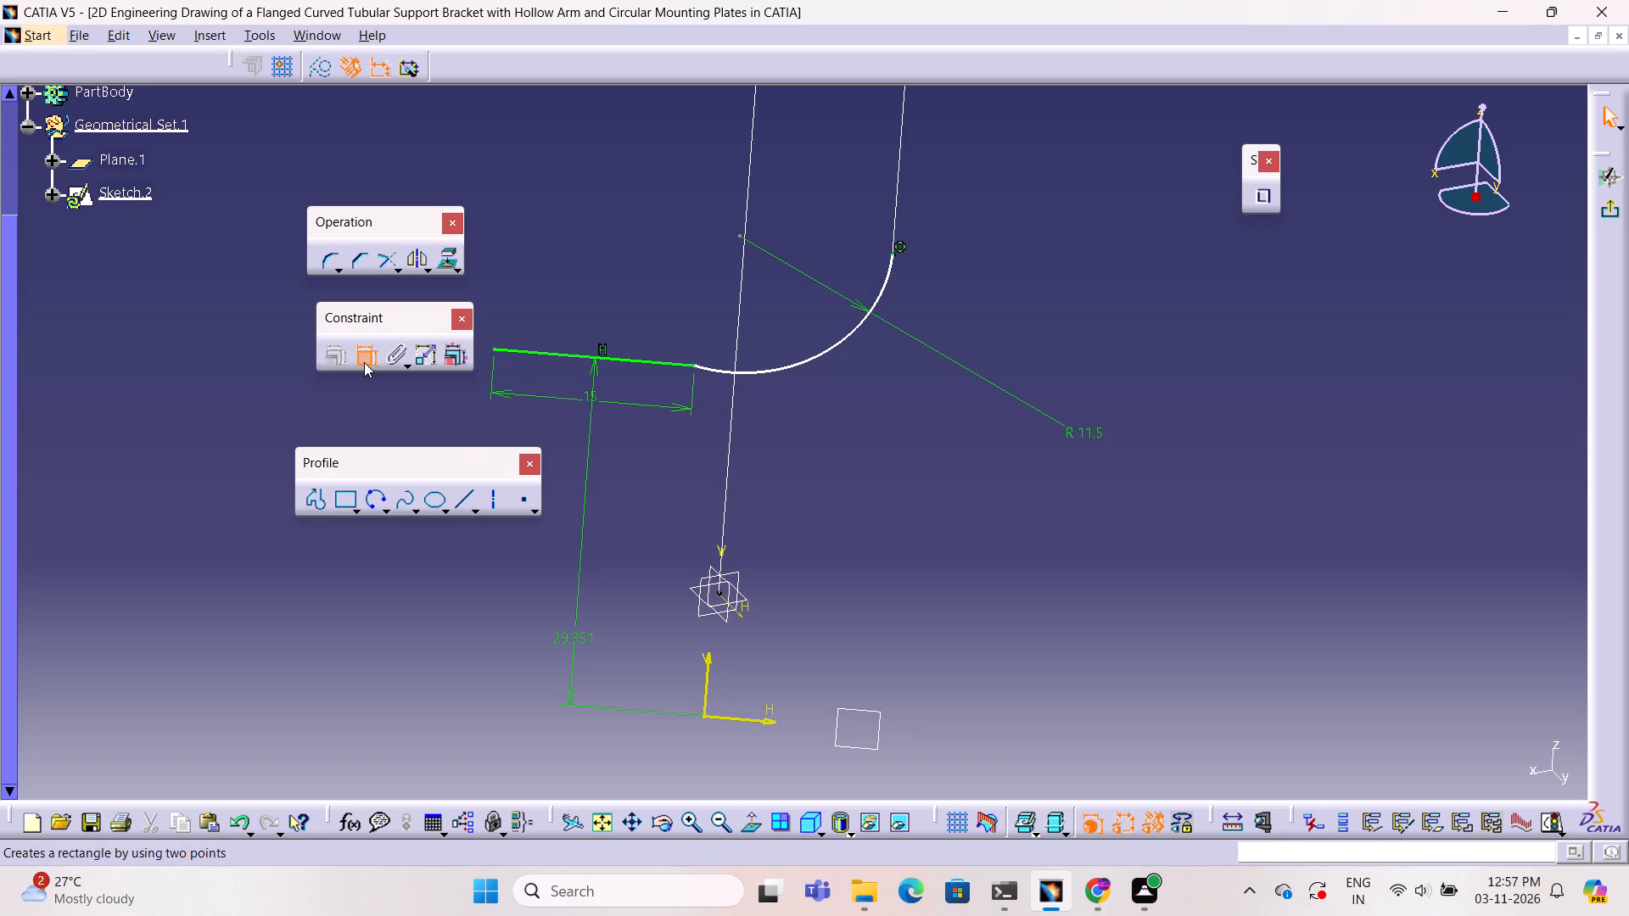
{"action": "left_click", "coordinate": [810, 359]}
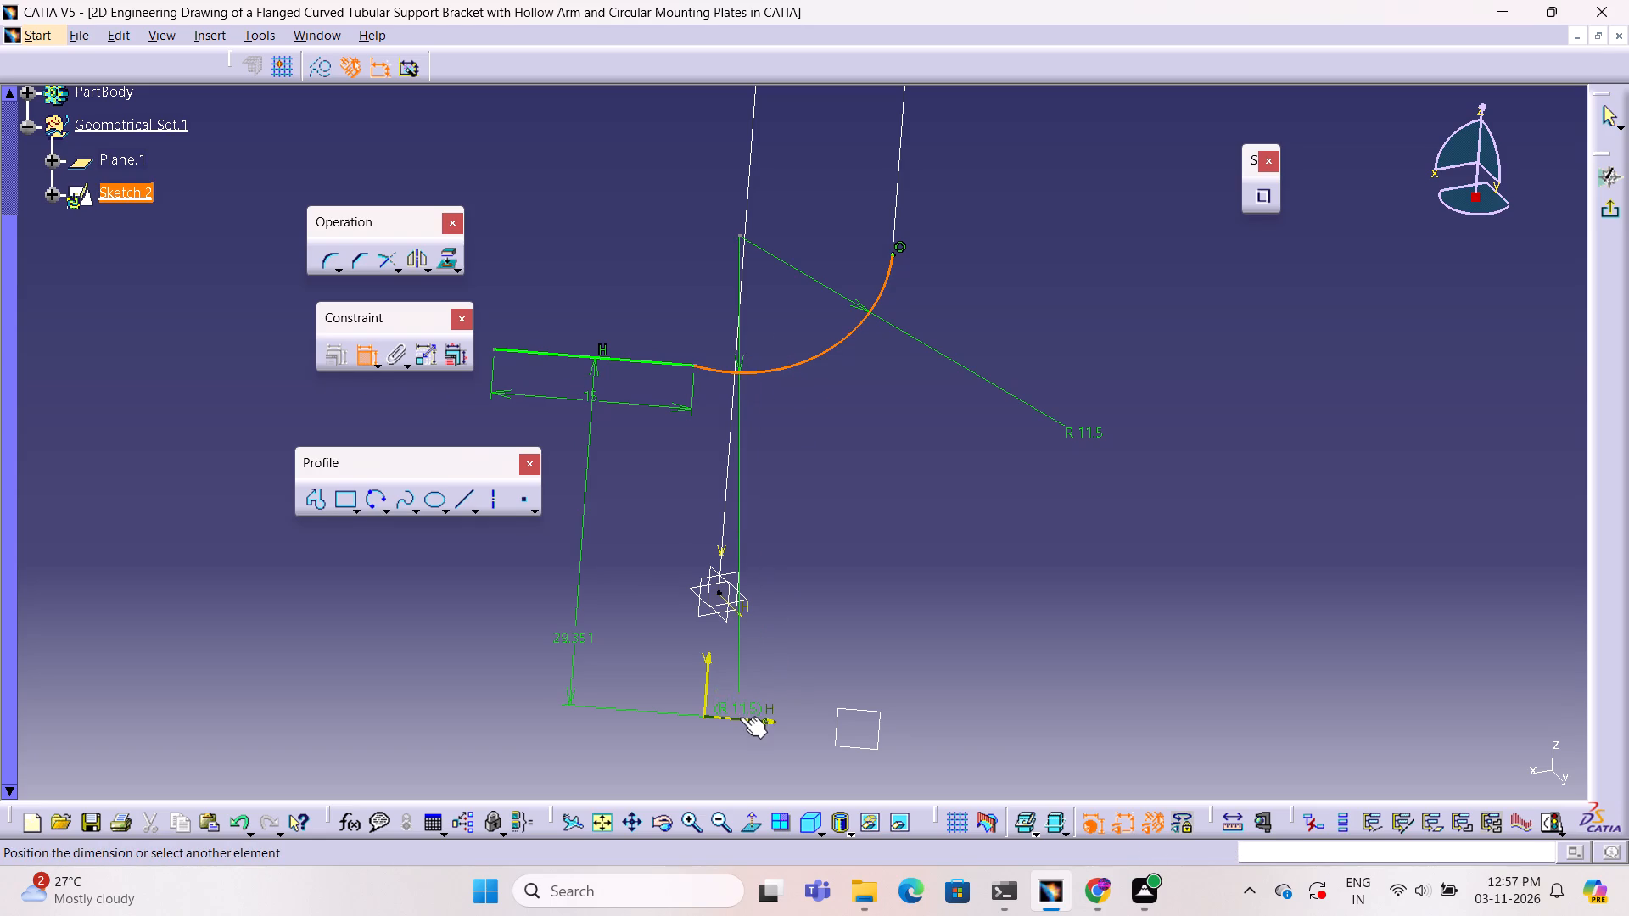
{"action": "left_click", "coordinate": [740, 720]}
{"action": "left_click", "coordinate": [902, 588]}
{"action": "left_click", "coordinate": [974, 545]}
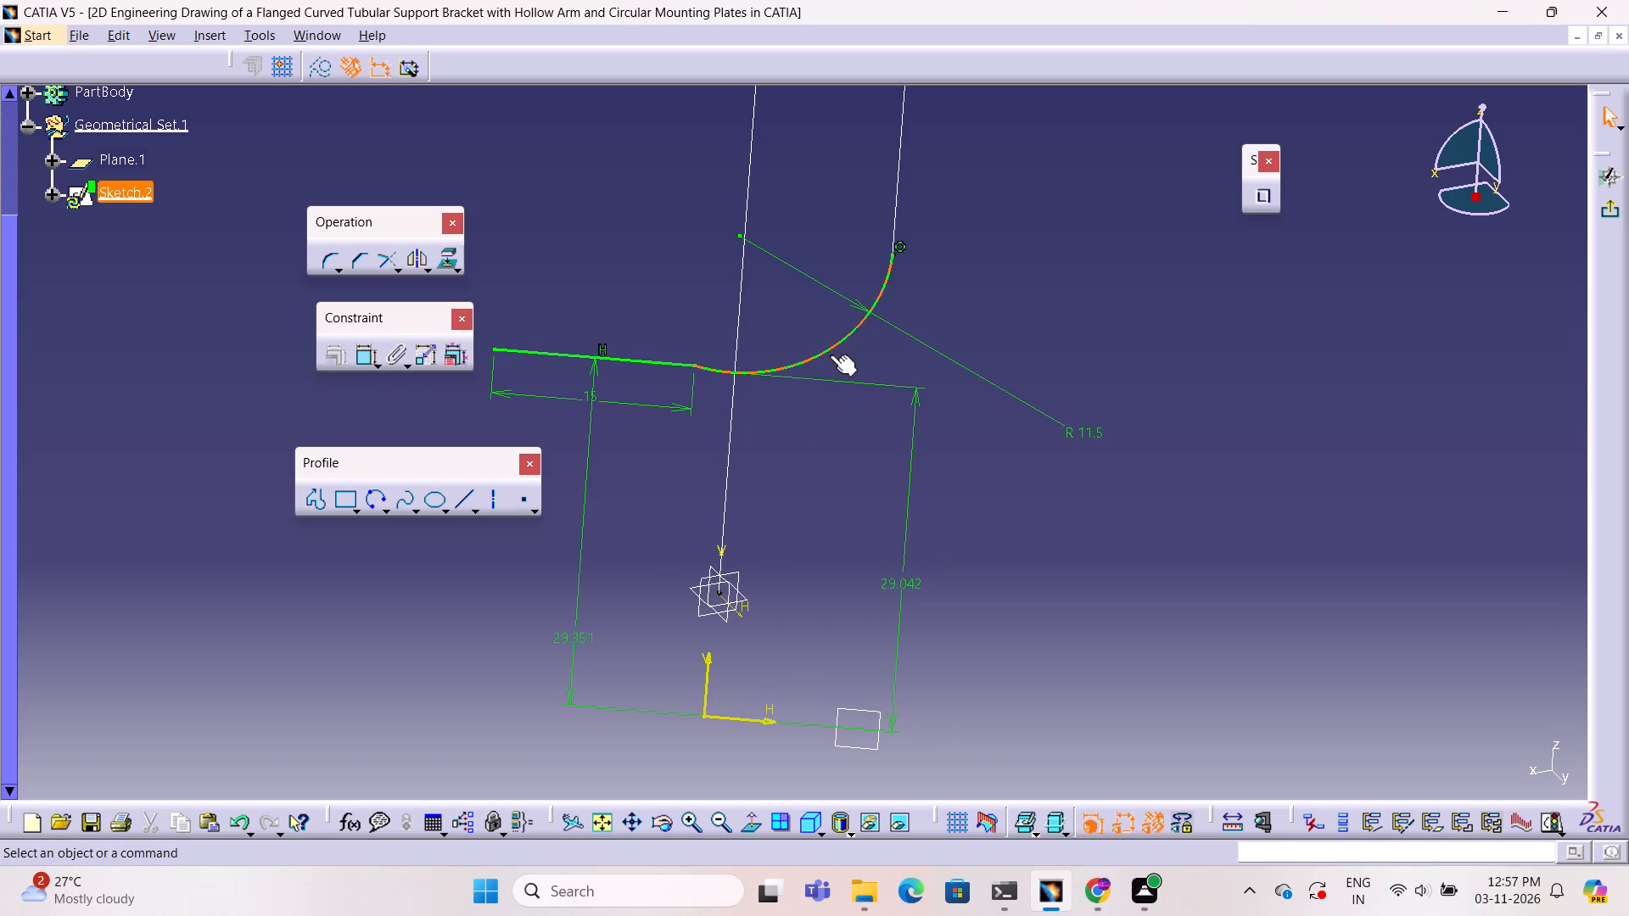
{"action": "left_click_drag", "start_coordinate": [832, 346], "coordinate": [773, 423]}
{"action": "left_click", "coordinate": [891, 525]}
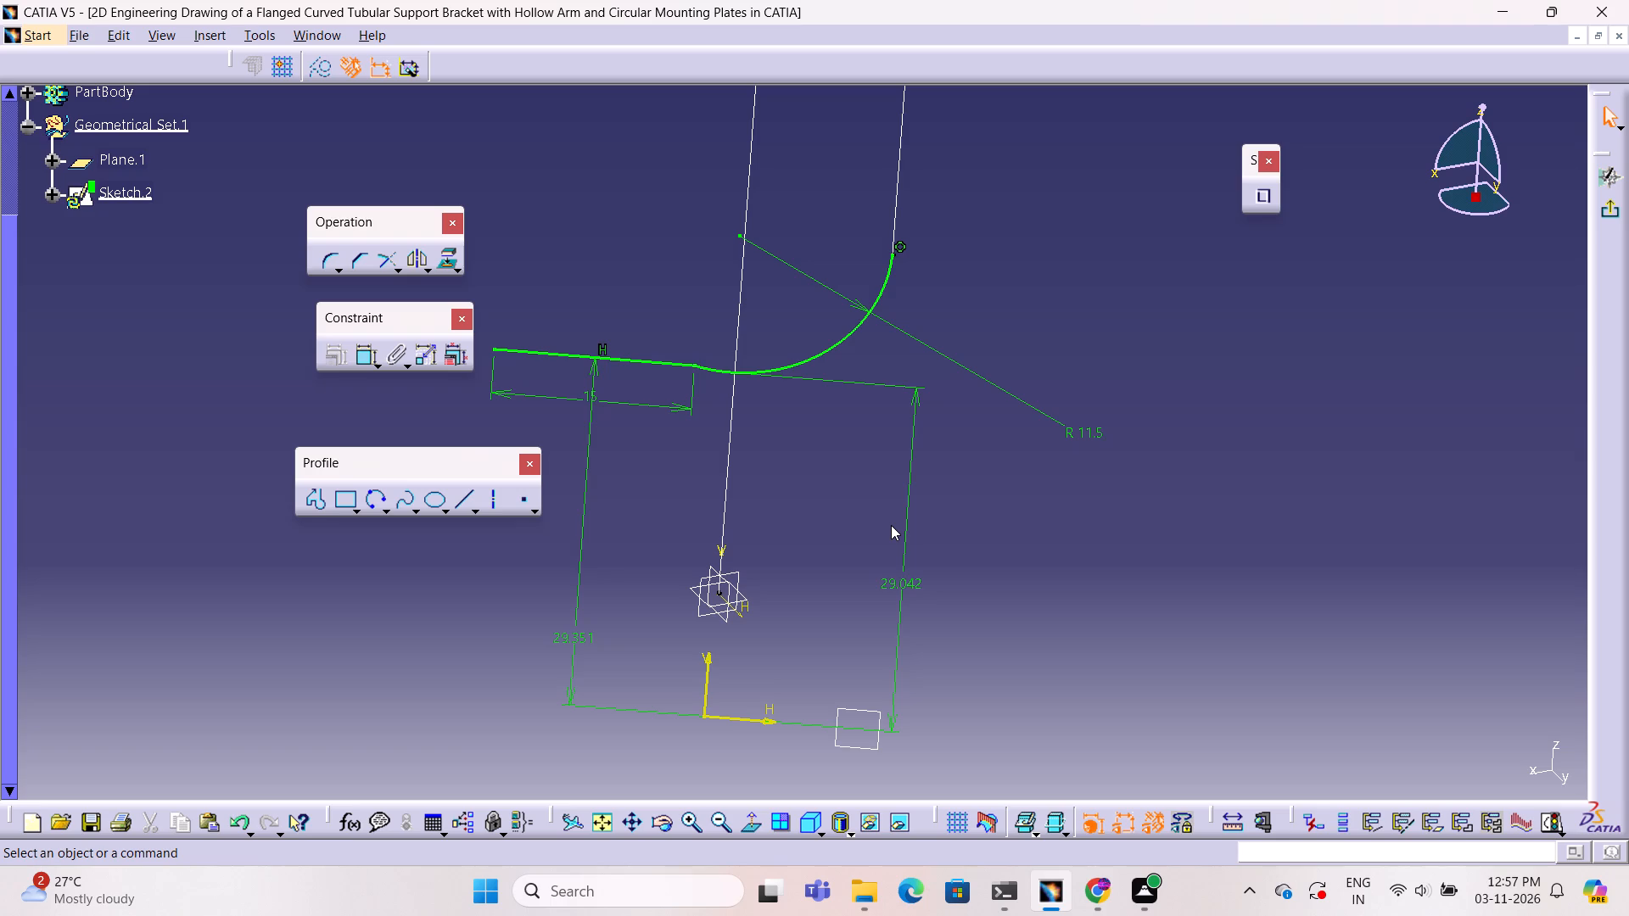
{"action": "key", "text": "Escape"}
Exit the angled-plane sketch and examine how its arc and straight line join the hook-shaped centreline in 3D.
{"action": "left_click", "coordinate": [1601, 215]}
{"action": "middle_click_drag", "start_coordinate": [904, 523], "coordinate": [1179, 378]}
{"action": "right_click_drag", "start_coordinate": [904, 523], "coordinate": [1179, 378]}
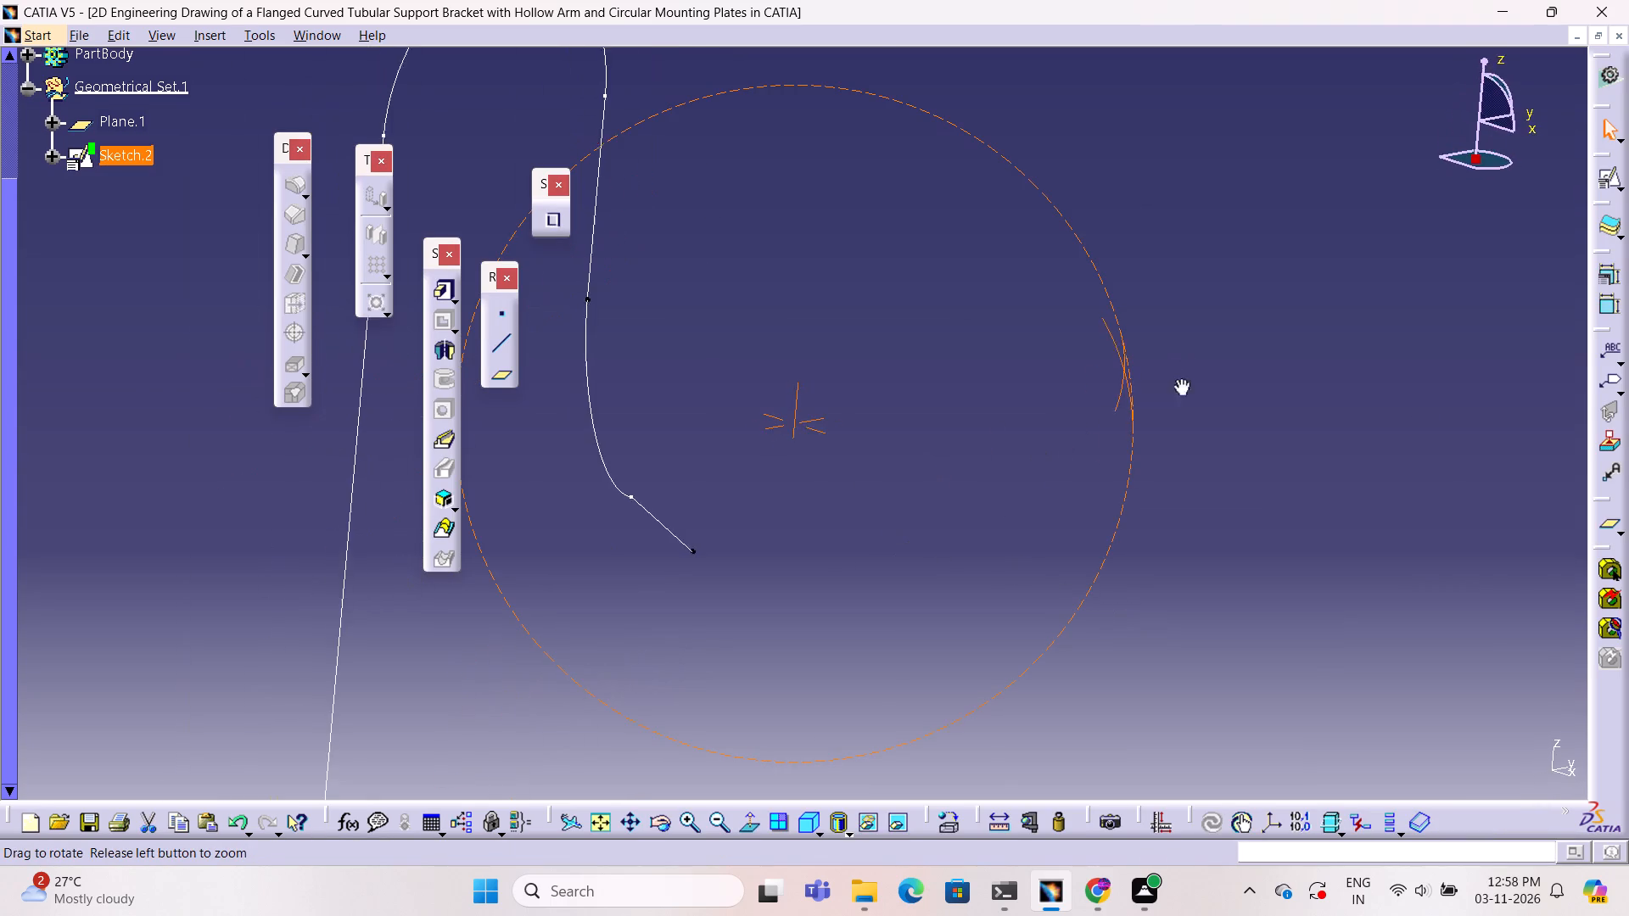
{"action": "middle_click_drag", "start_coordinate": [1179, 378], "coordinate": [950, 561]}
{"action": "right_click_drag", "start_coordinate": [1179, 378], "coordinate": [950, 554]}
{"action": "middle_click", "coordinate": [956, 360]}
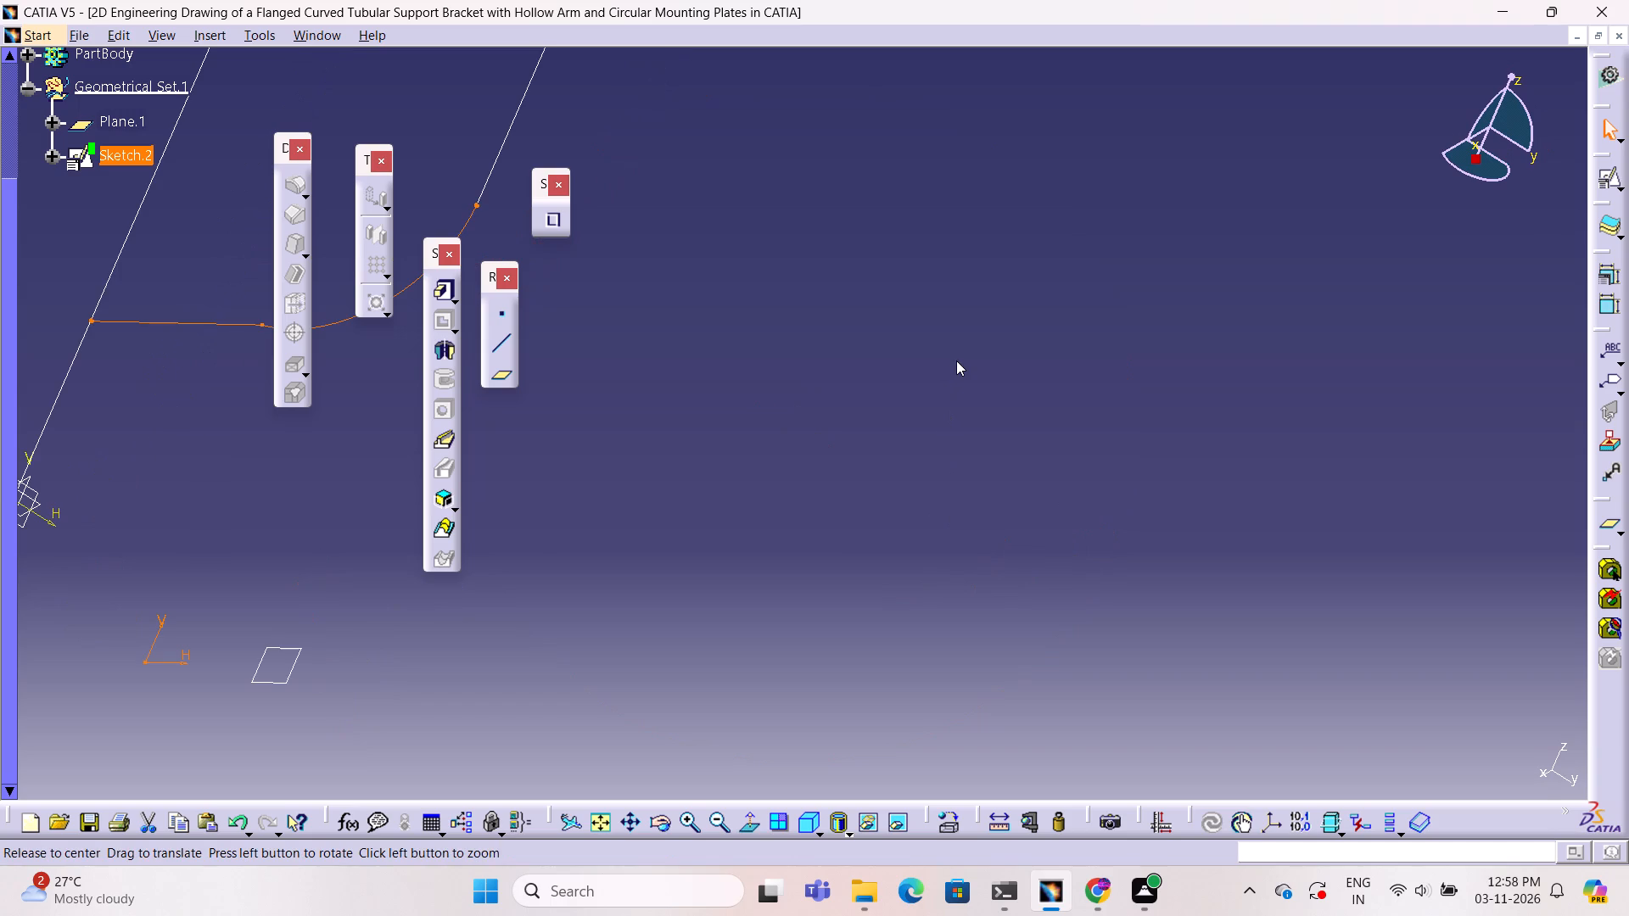
{"action": "middle_click_drag", "start_coordinate": [956, 322], "coordinate": [942, 420], "text": "ctrl"}
{"action": "middle_click_drag", "start_coordinate": [910, 433], "coordinate": [1038, 355]}
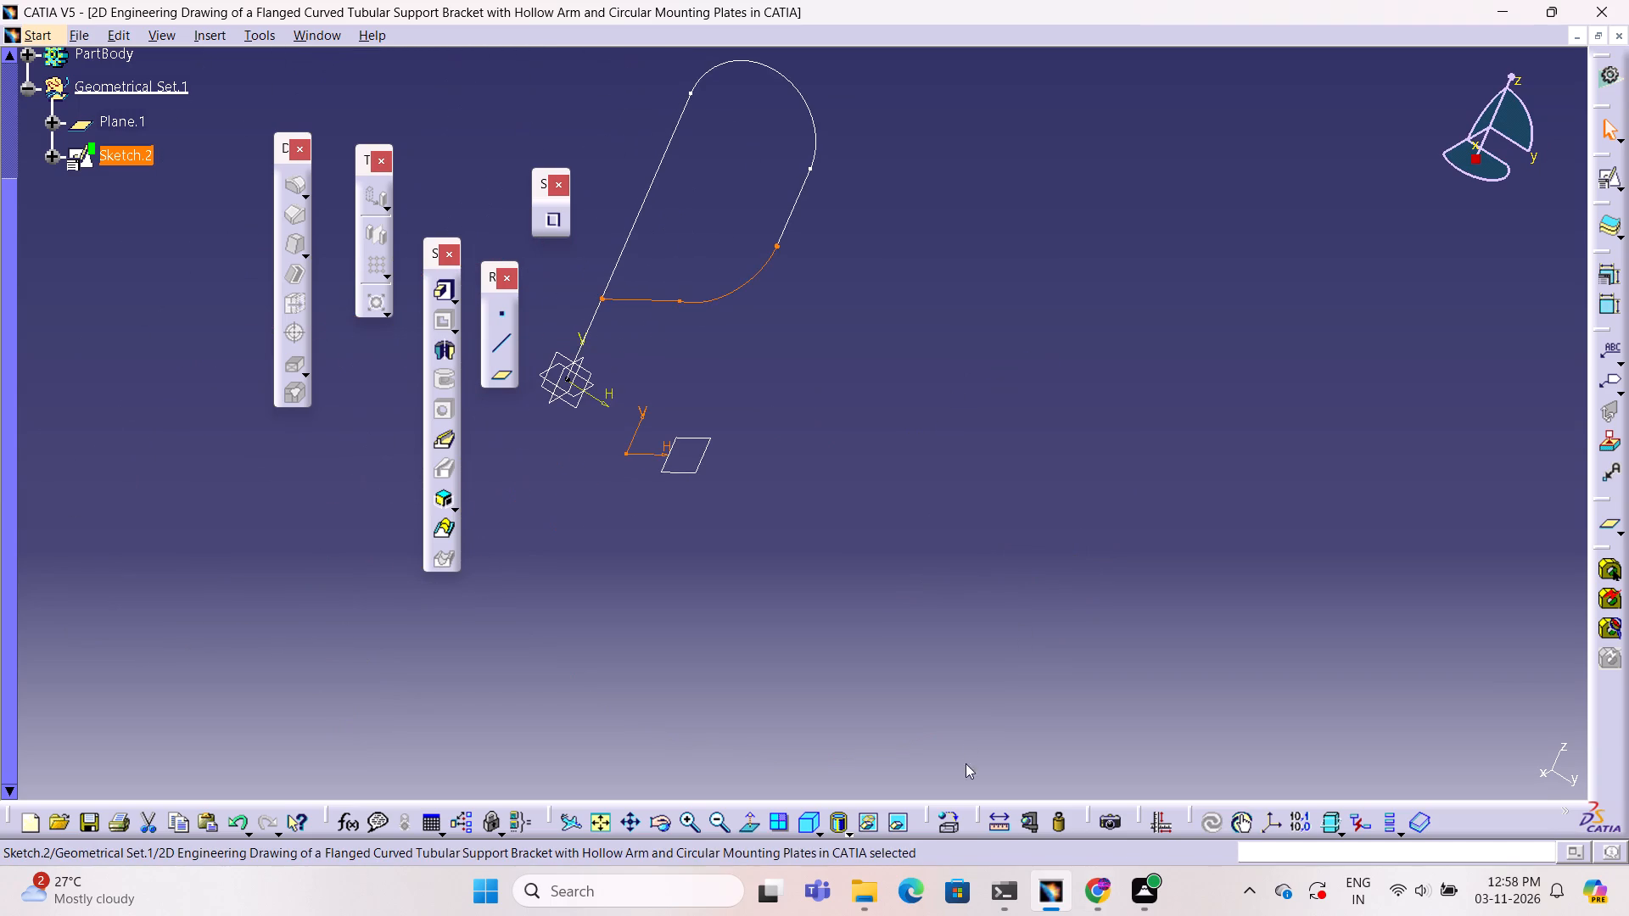
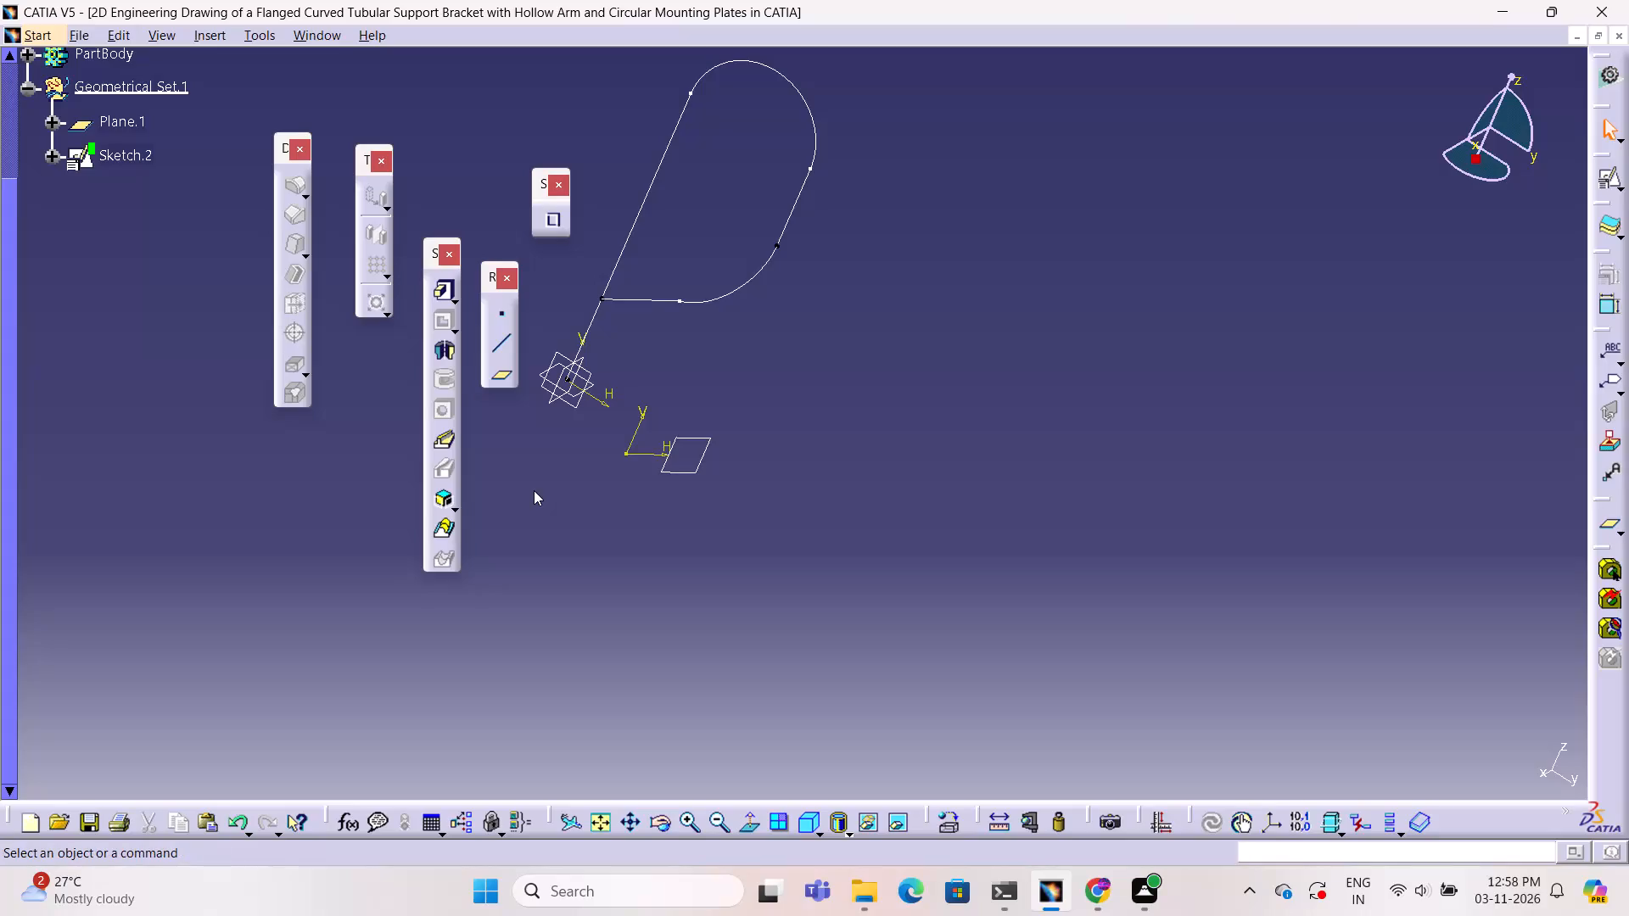
Select the xy plane at the foot of the hook-shaped centreline as the reference for the next feature.
{"action": "middle_click", "coordinate": [734, 450]}
{"action": "middle_click_drag", "start_coordinate": [734, 450], "coordinate": [810, 418]}
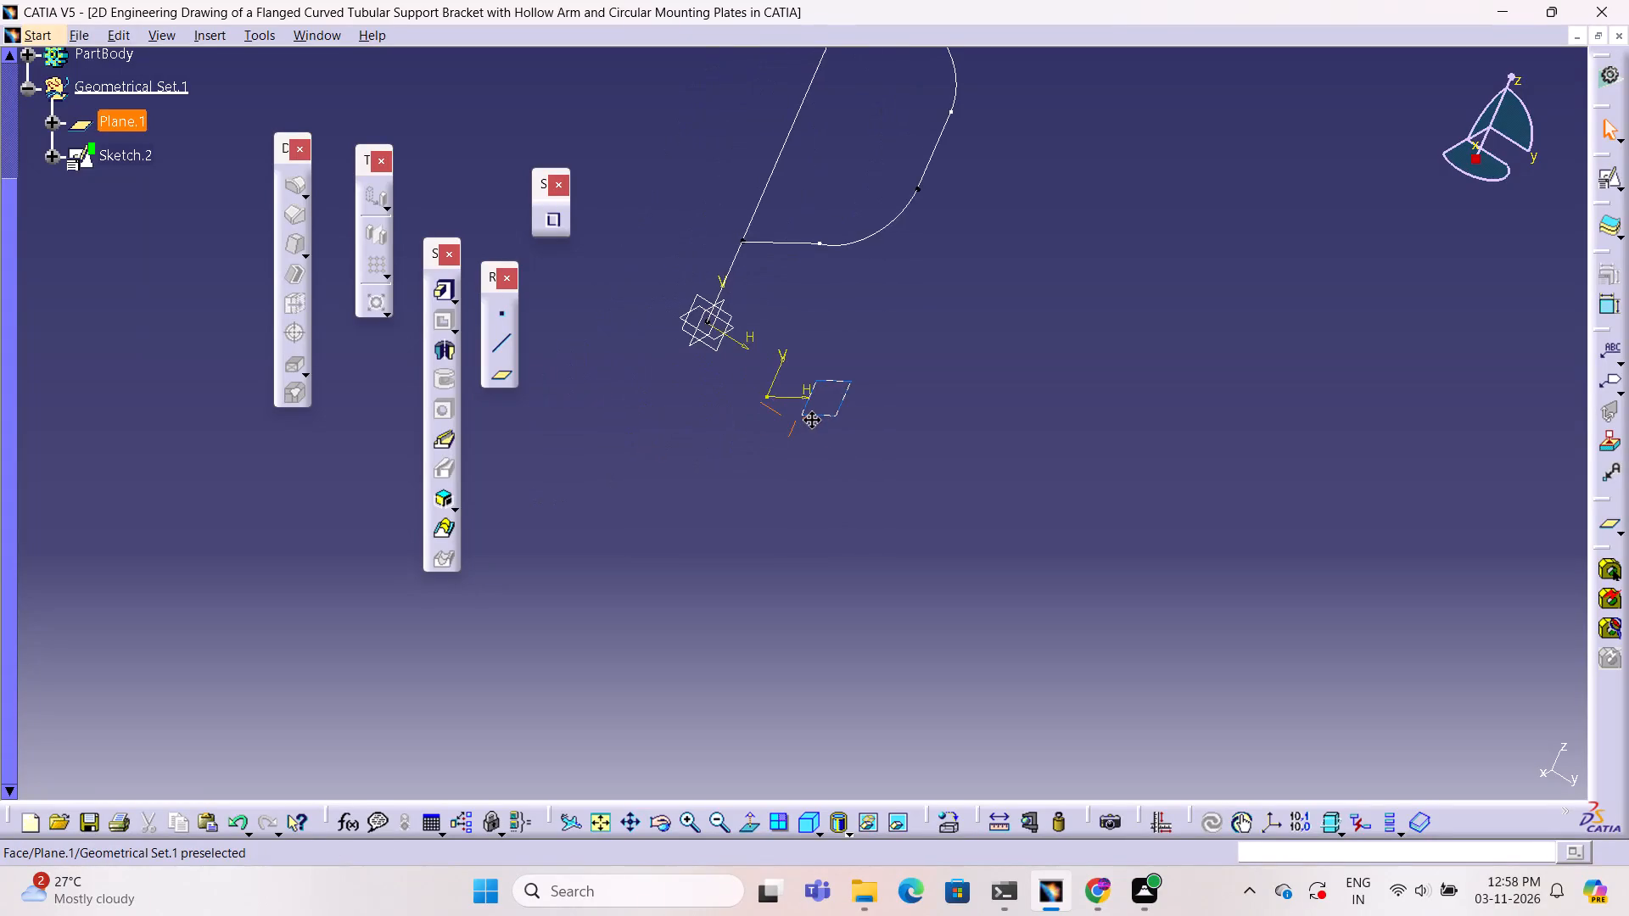
{"action": "middle_click_drag", "start_coordinate": [810, 418], "coordinate": [789, 505]}
{"action": "middle_click_drag", "start_coordinate": [988, 398], "coordinate": [918, 310]}
{"action": "right_click_drag", "start_coordinate": [988, 398], "coordinate": [918, 310]}
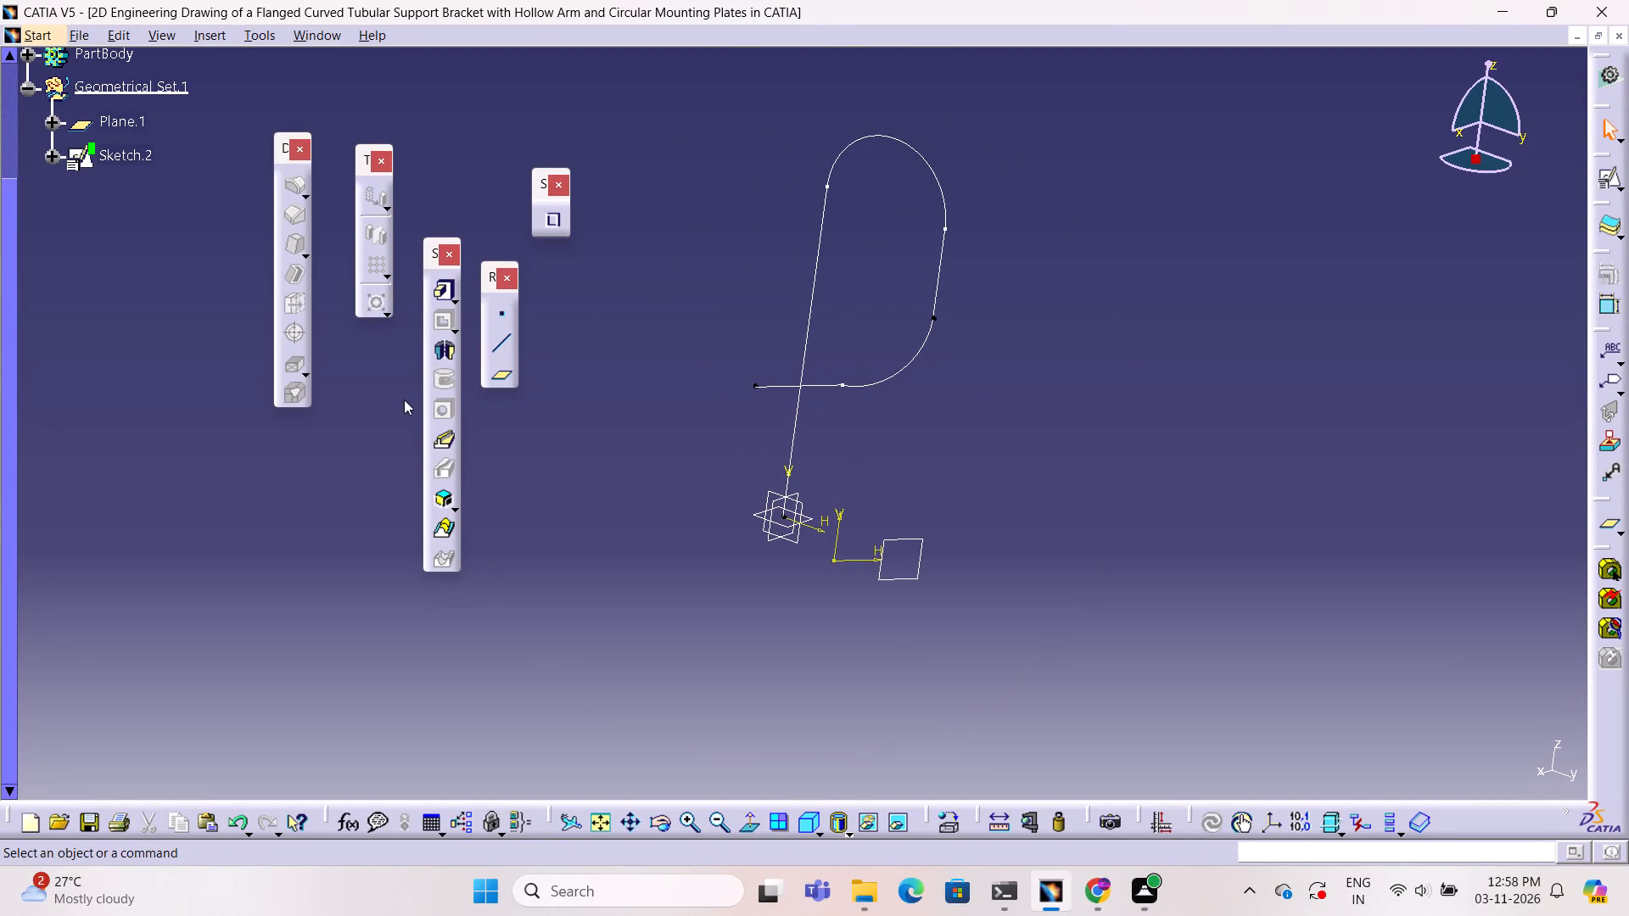
{"action": "left_click", "coordinate": [781, 528]}
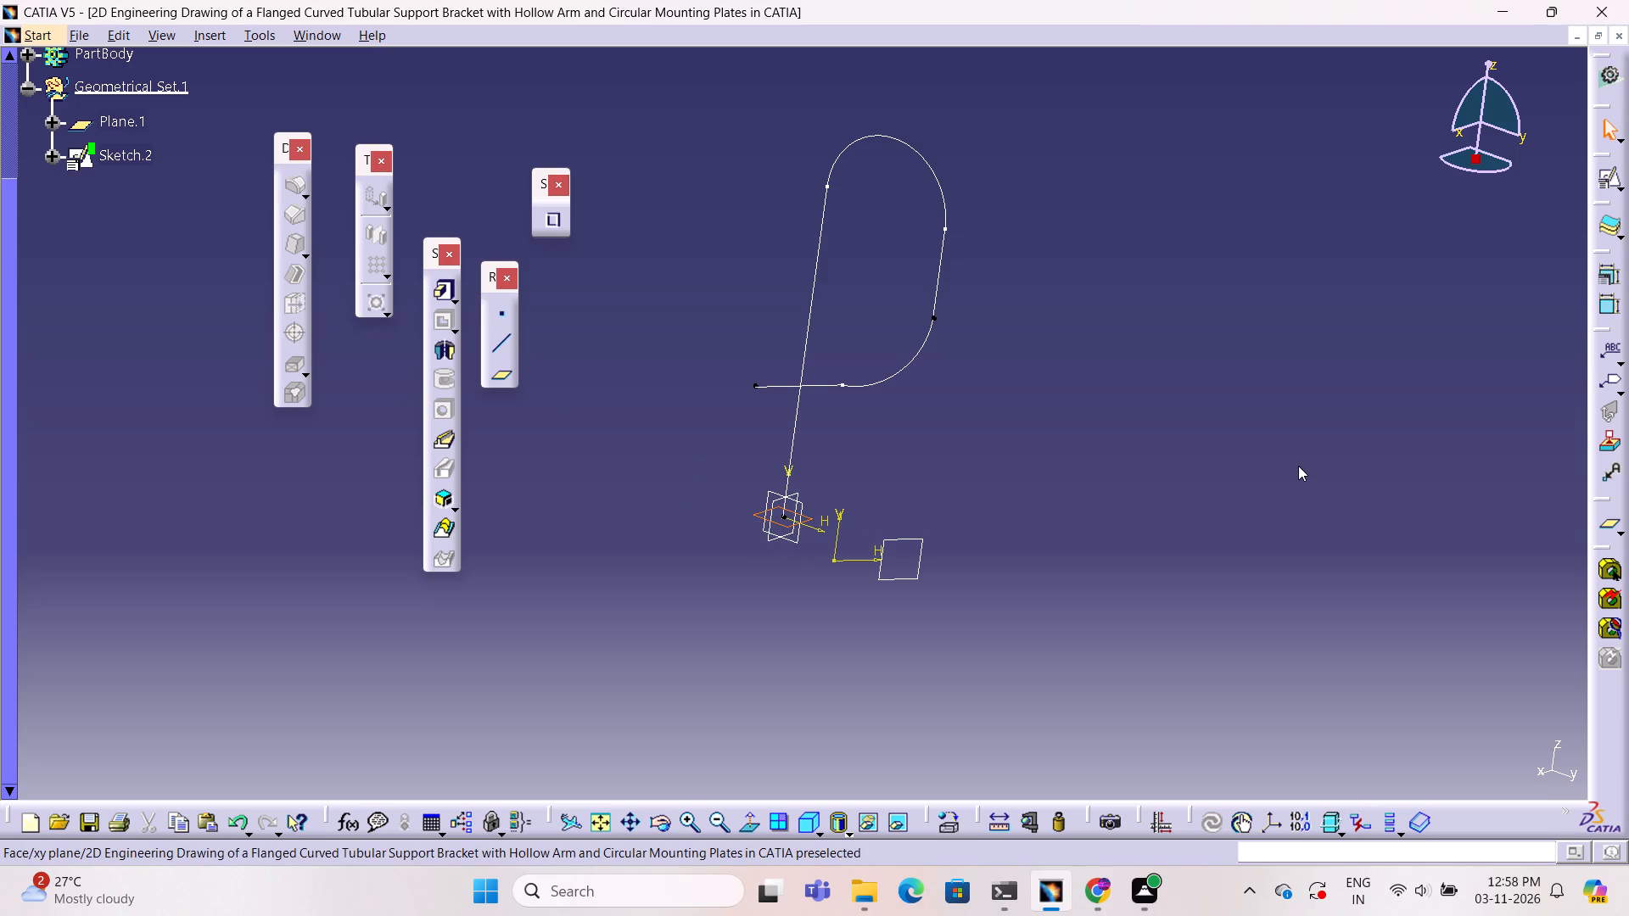
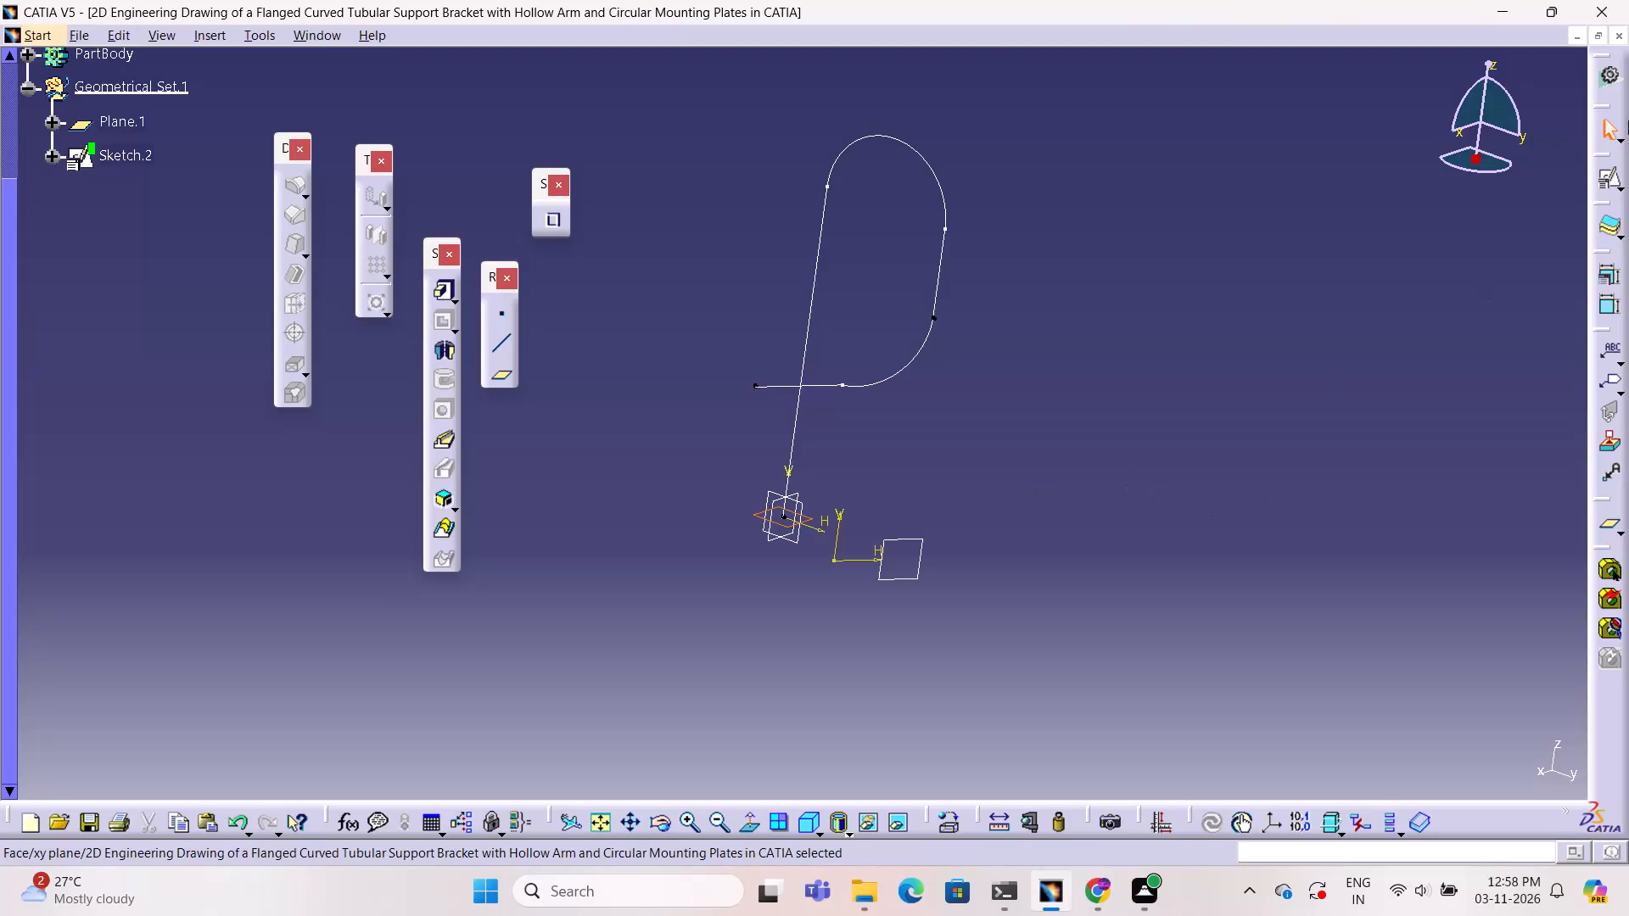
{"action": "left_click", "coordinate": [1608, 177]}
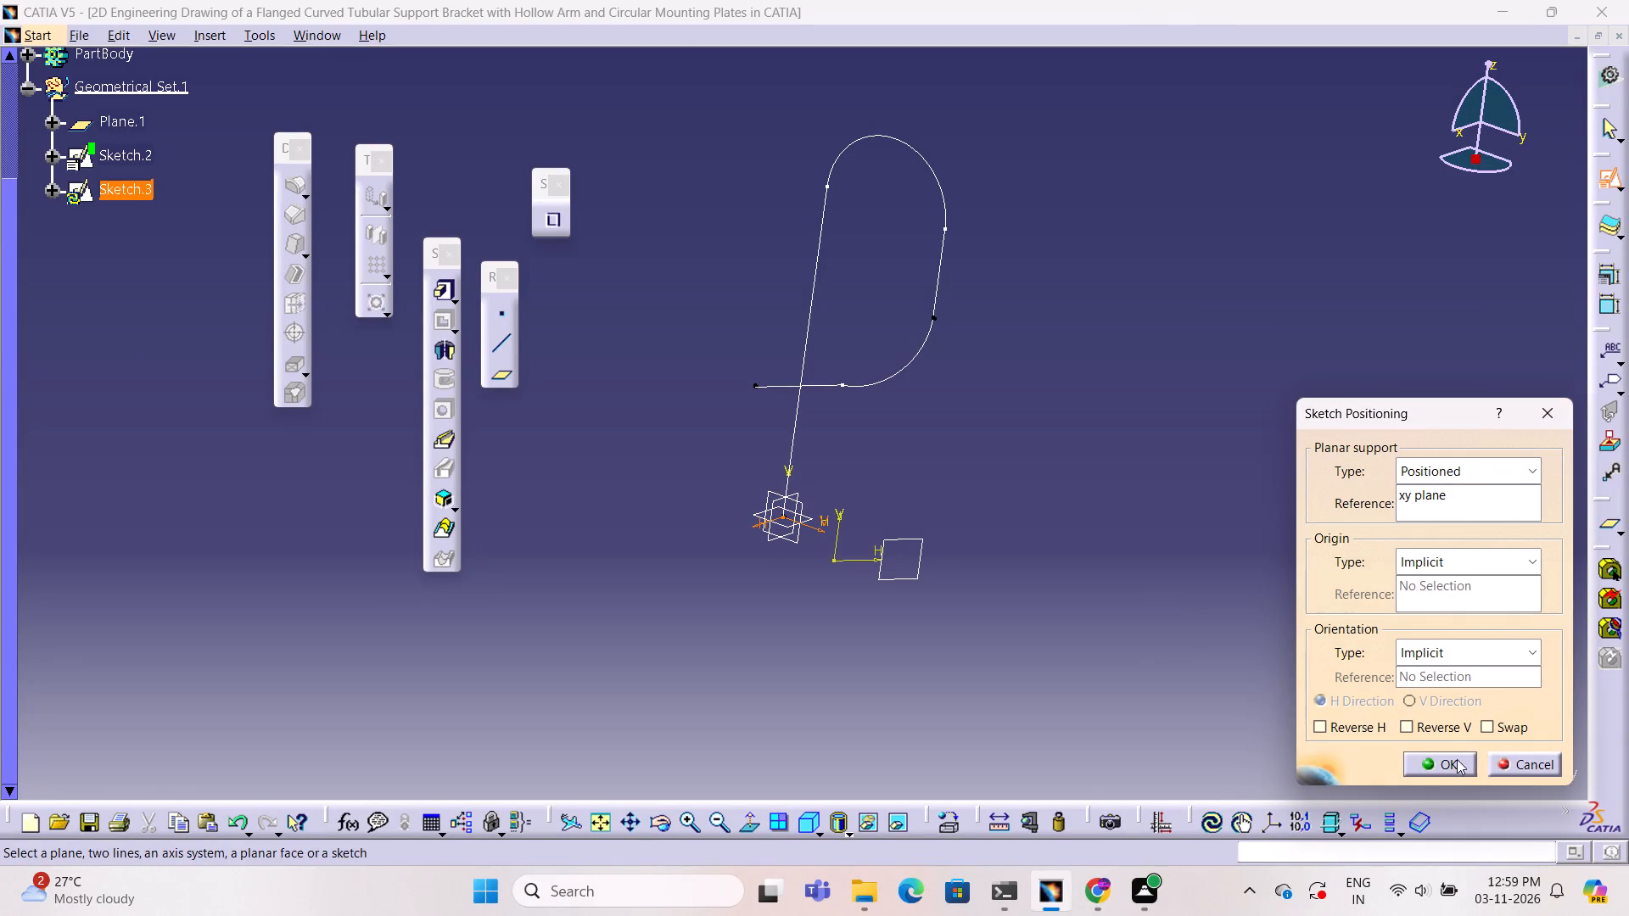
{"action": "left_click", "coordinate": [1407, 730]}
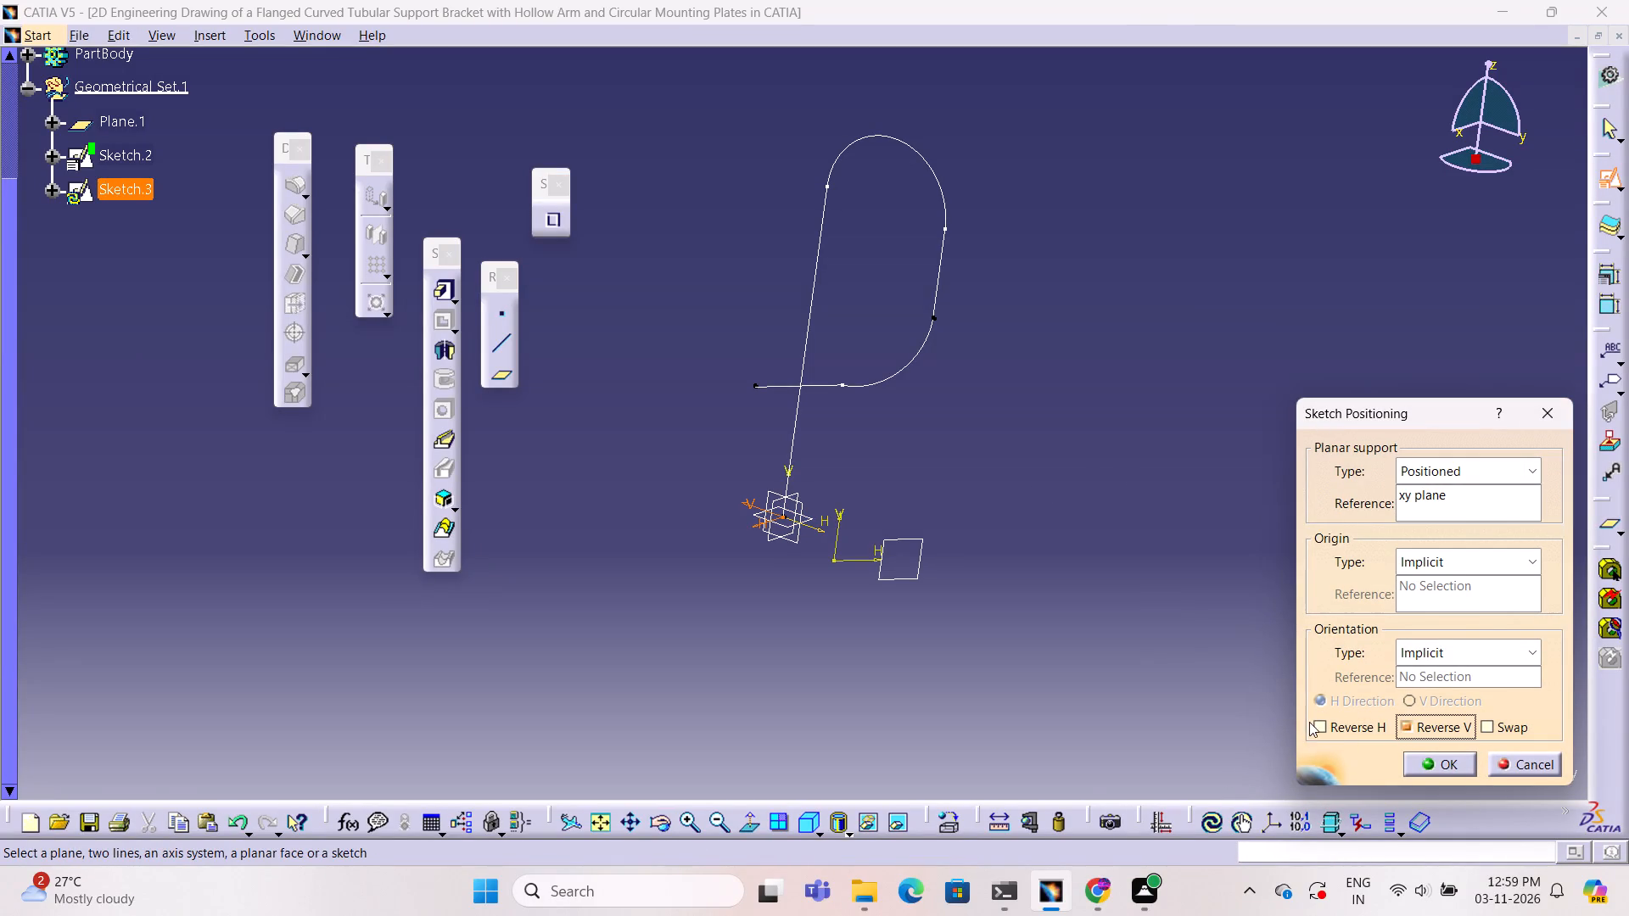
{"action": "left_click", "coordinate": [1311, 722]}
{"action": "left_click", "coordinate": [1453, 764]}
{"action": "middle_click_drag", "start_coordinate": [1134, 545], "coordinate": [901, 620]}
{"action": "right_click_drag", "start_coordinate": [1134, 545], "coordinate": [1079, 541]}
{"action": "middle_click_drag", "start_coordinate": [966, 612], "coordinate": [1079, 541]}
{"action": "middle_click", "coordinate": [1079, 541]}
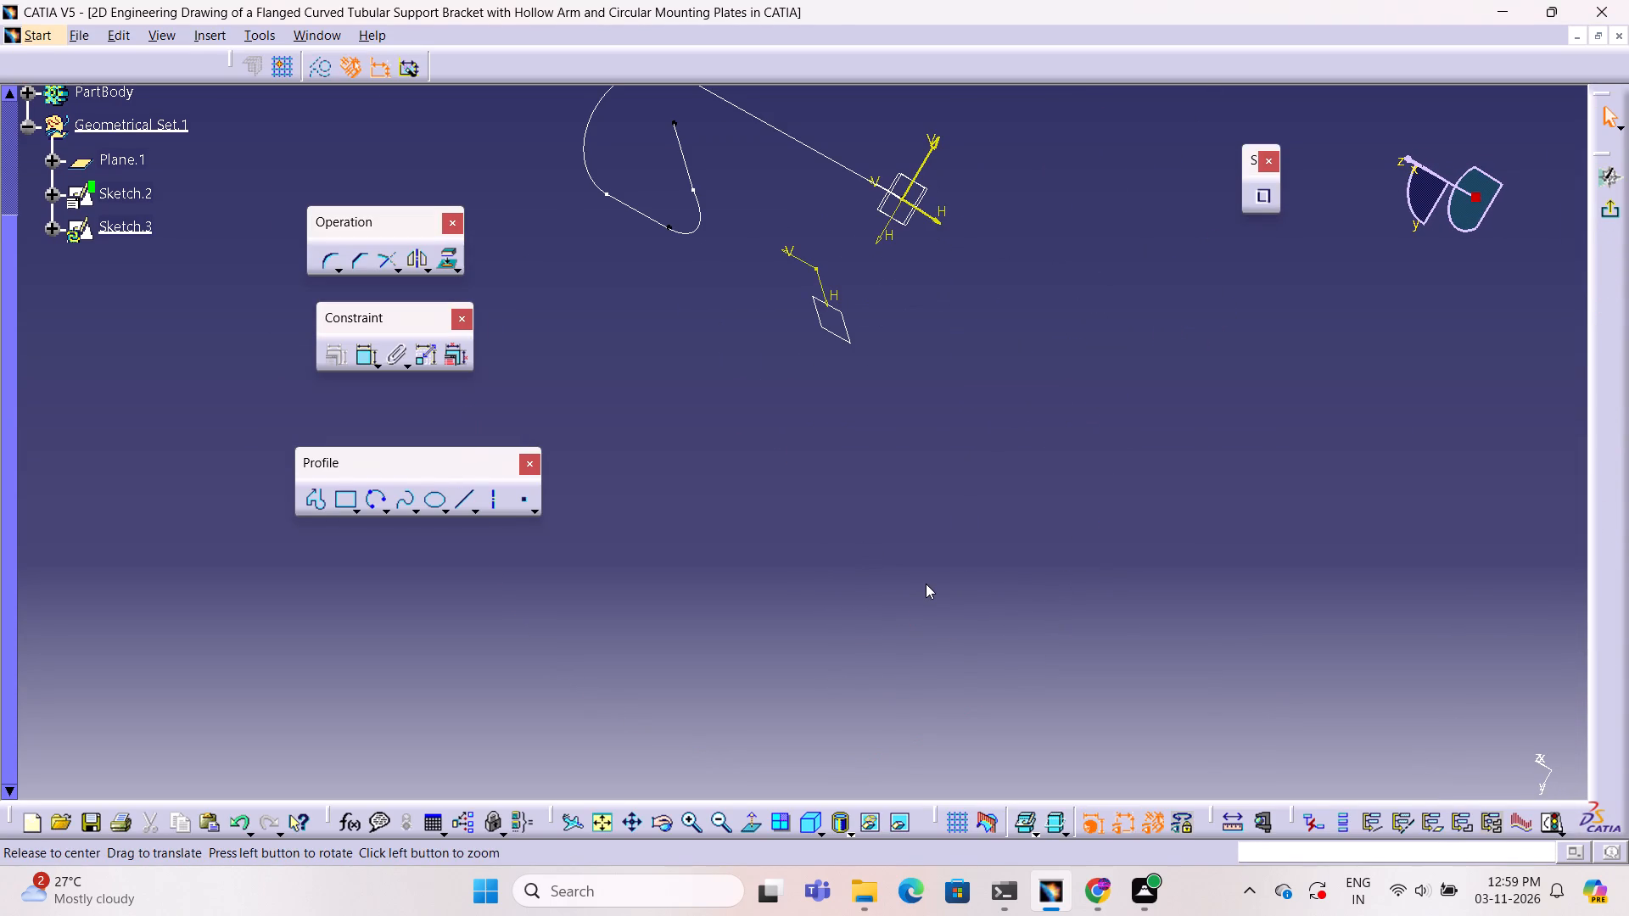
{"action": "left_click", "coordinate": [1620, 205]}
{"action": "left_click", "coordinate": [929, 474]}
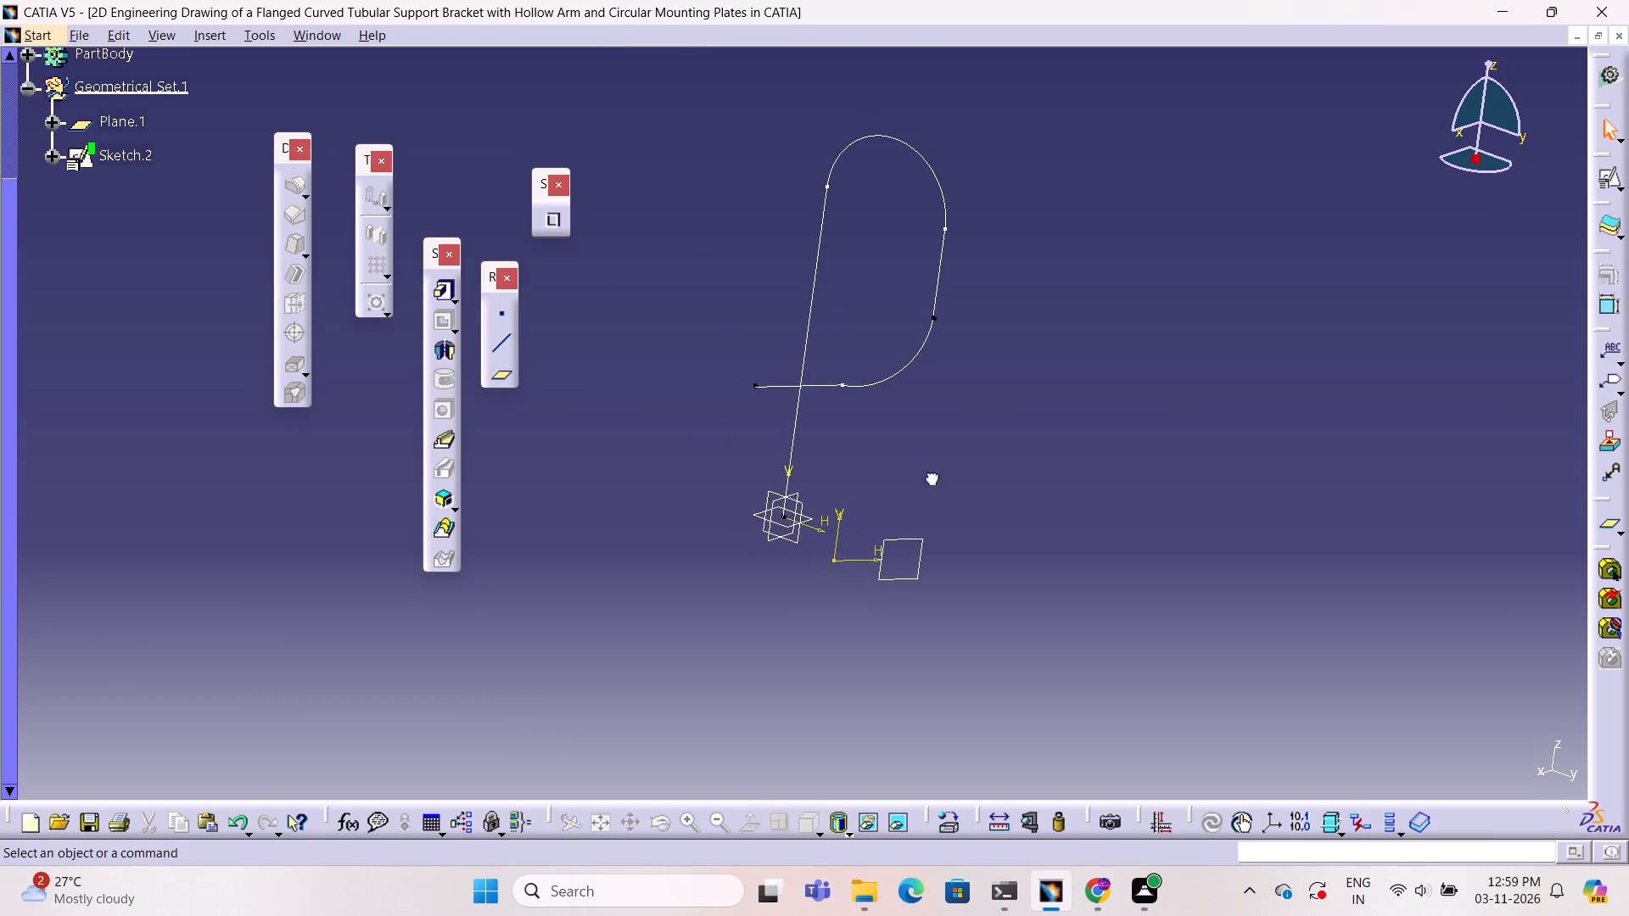
Switch to the Wireframe and Surface Design workbench.
{"action": "middle_click", "coordinate": [1139, 483]}
{"action": "left_click", "coordinate": [1139, 483]}
{"action": "middle_click", "coordinate": [1139, 483]}
{"action": "right_click_drag", "start_coordinate": [1139, 483], "coordinate": [1102, 483]}
{"action": "middle_click_drag", "start_coordinate": [1139, 483], "coordinate": [1010, 583]}
{"action": "middle_click_drag", "start_coordinate": [1061, 518], "coordinate": [1102, 483]}
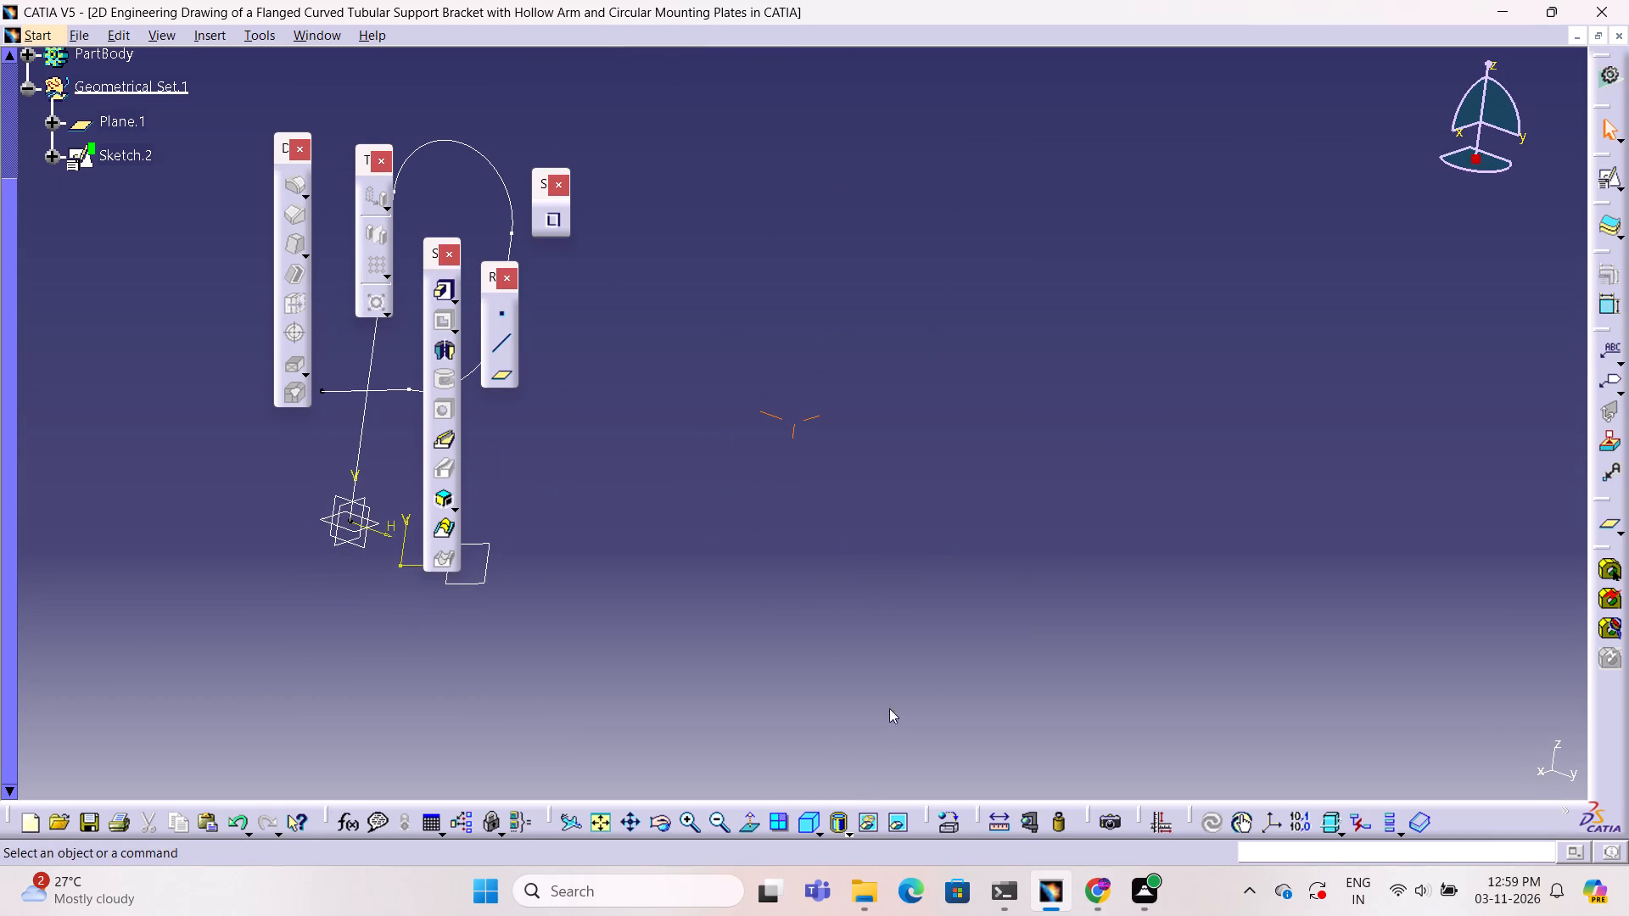
{"action": "left_click", "coordinate": [805, 822]}
{"action": "scroll", "coordinate": [1167, 418], "scroll_direction": "down", "scroll_amount": 1}
{"action": "middle_click_drag", "start_coordinate": [899, 486], "coordinate": [960, 483]}
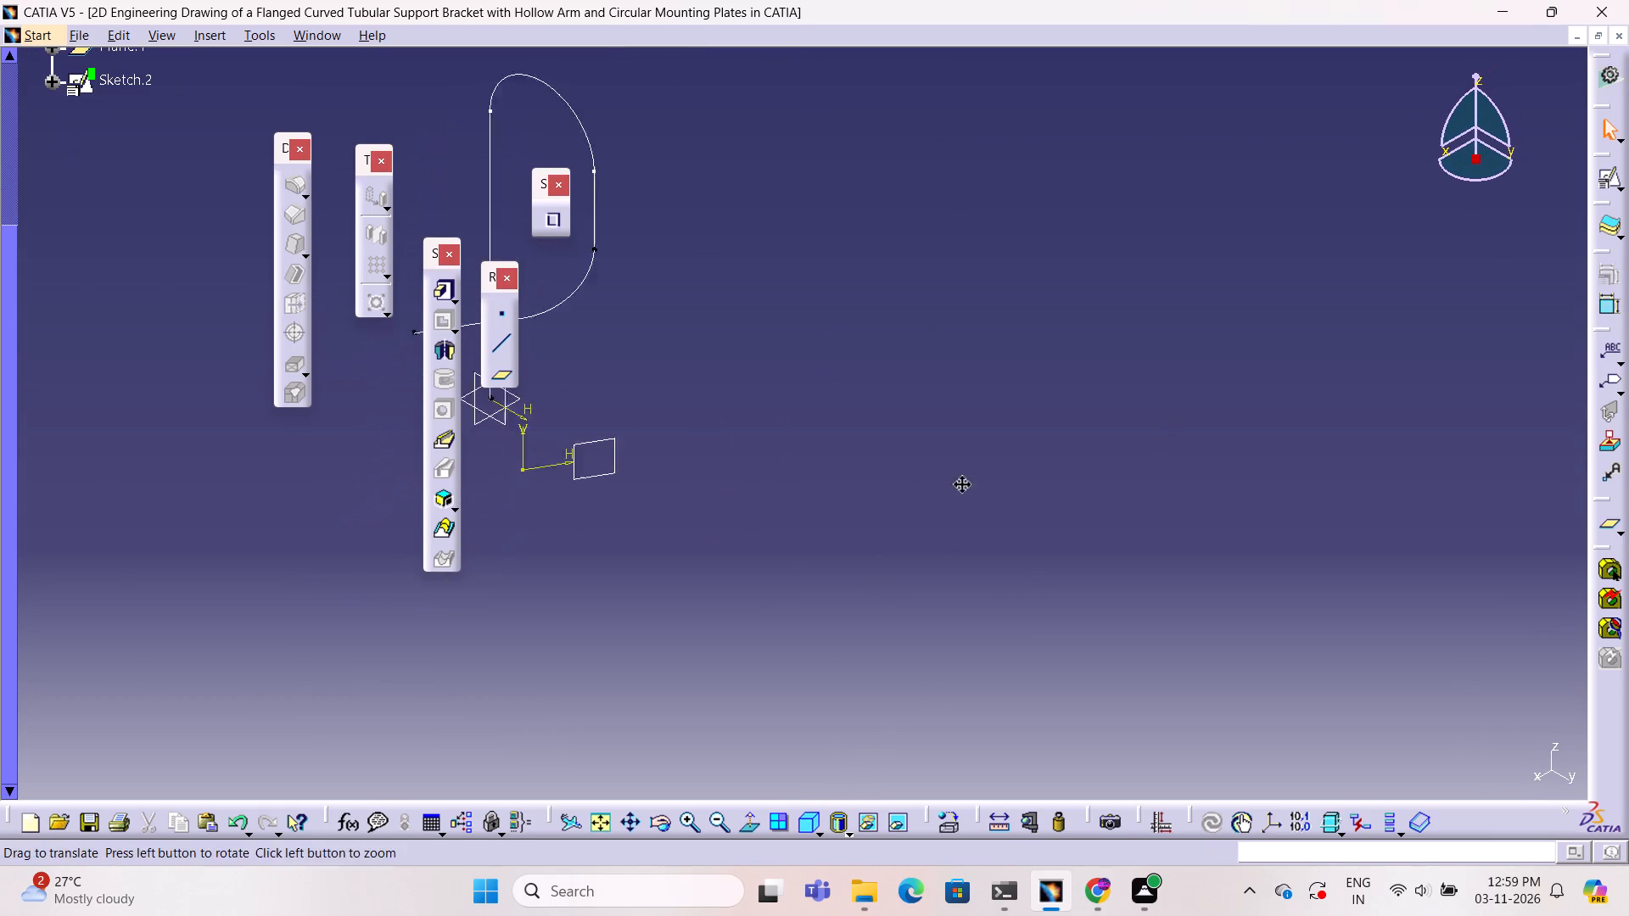
{"action": "middle_click_drag", "start_coordinate": [960, 483], "coordinate": [1202, 494]}
{"action": "middle_click_drag", "start_coordinate": [748, 541], "coordinate": [999, 587]}
{"action": "right_click_drag", "start_coordinate": [747, 541], "coordinate": [999, 587]}
{"action": "middle_click_drag", "start_coordinate": [688, 506], "coordinate": [1122, 576]}
{"action": "scroll", "coordinate": [181, 287], "scroll_direction": "up", "scroll_amount": 2}
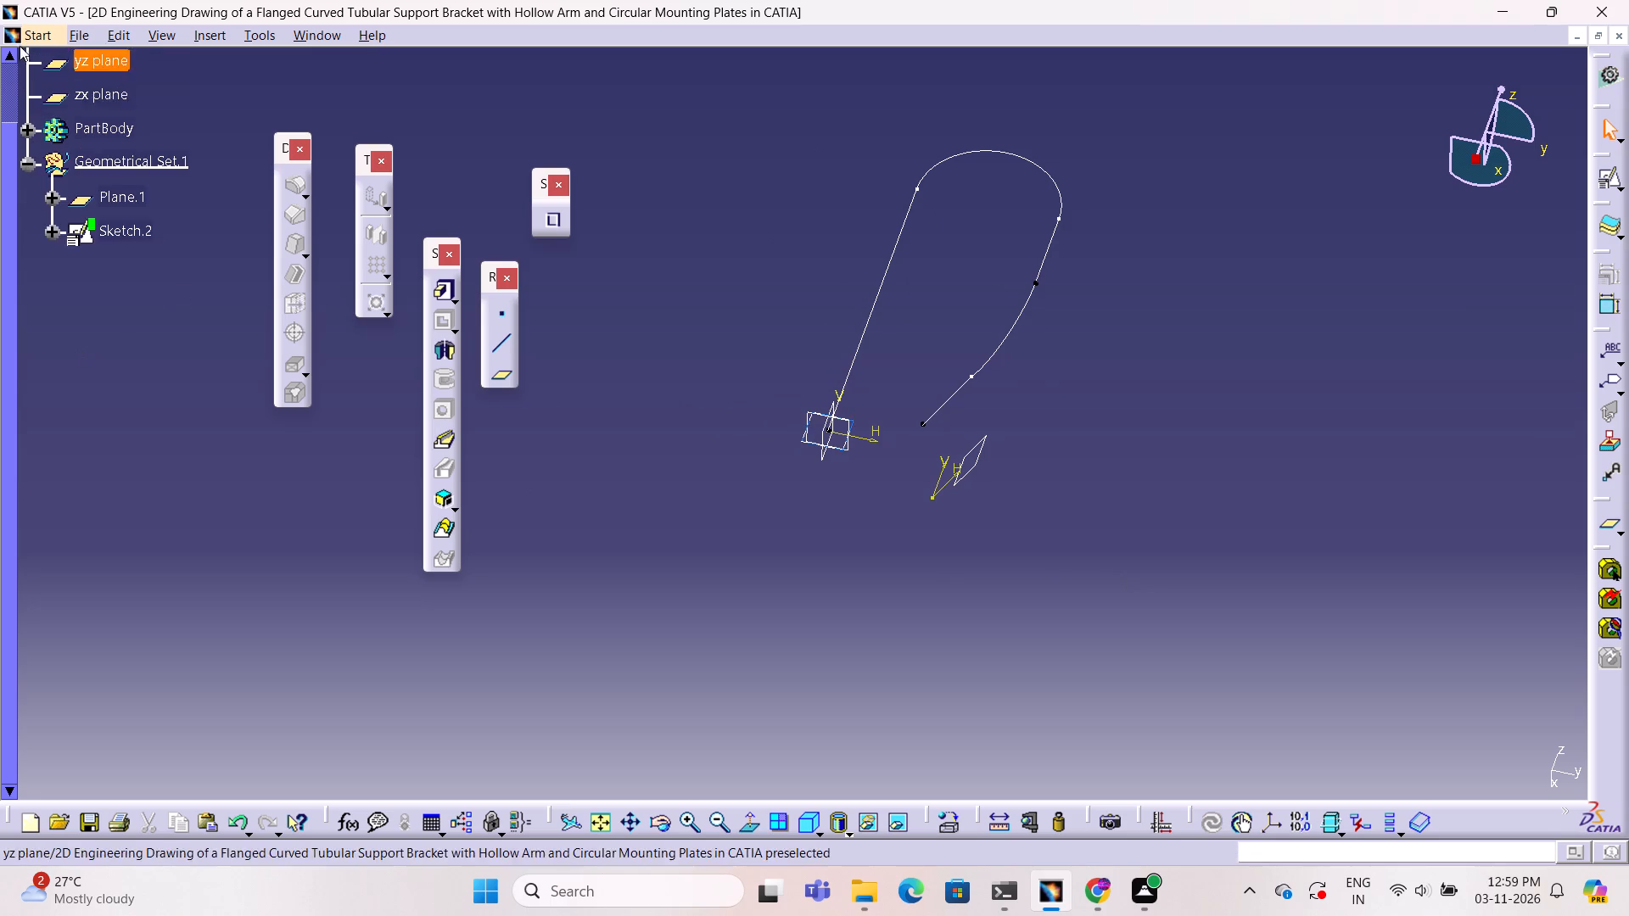
{"action": "scroll", "coordinate": [98, 141], "scroll_direction": "up", "scroll_amount": 1}
{"action": "left_click", "coordinate": [49, 41]}
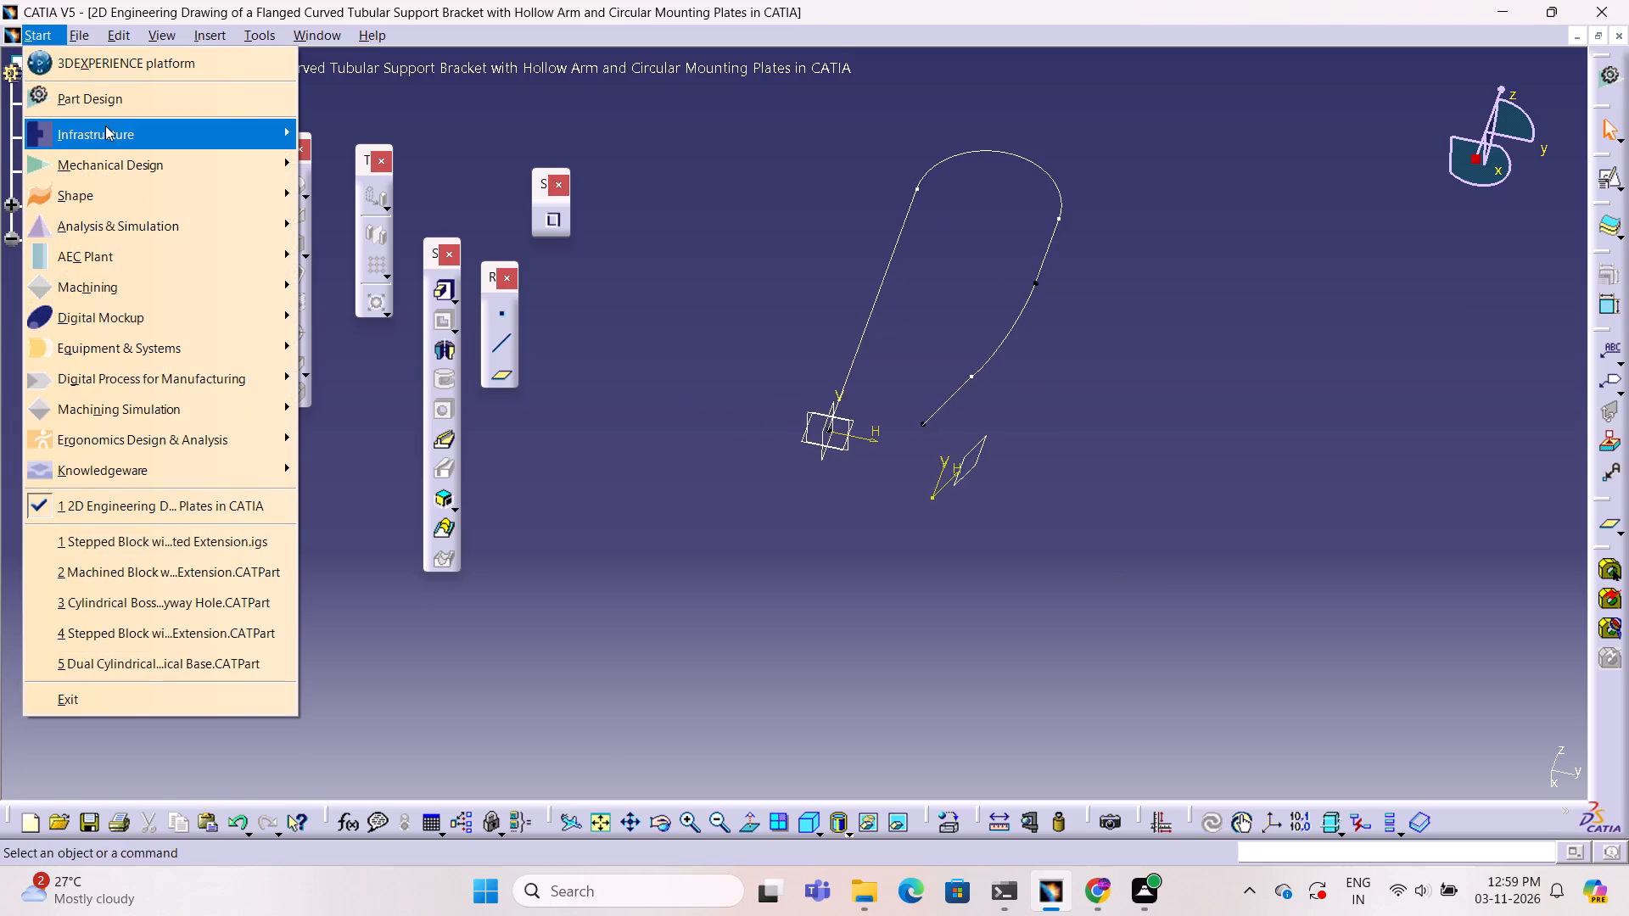
{"action": "left_click", "coordinate": [120, 162]}
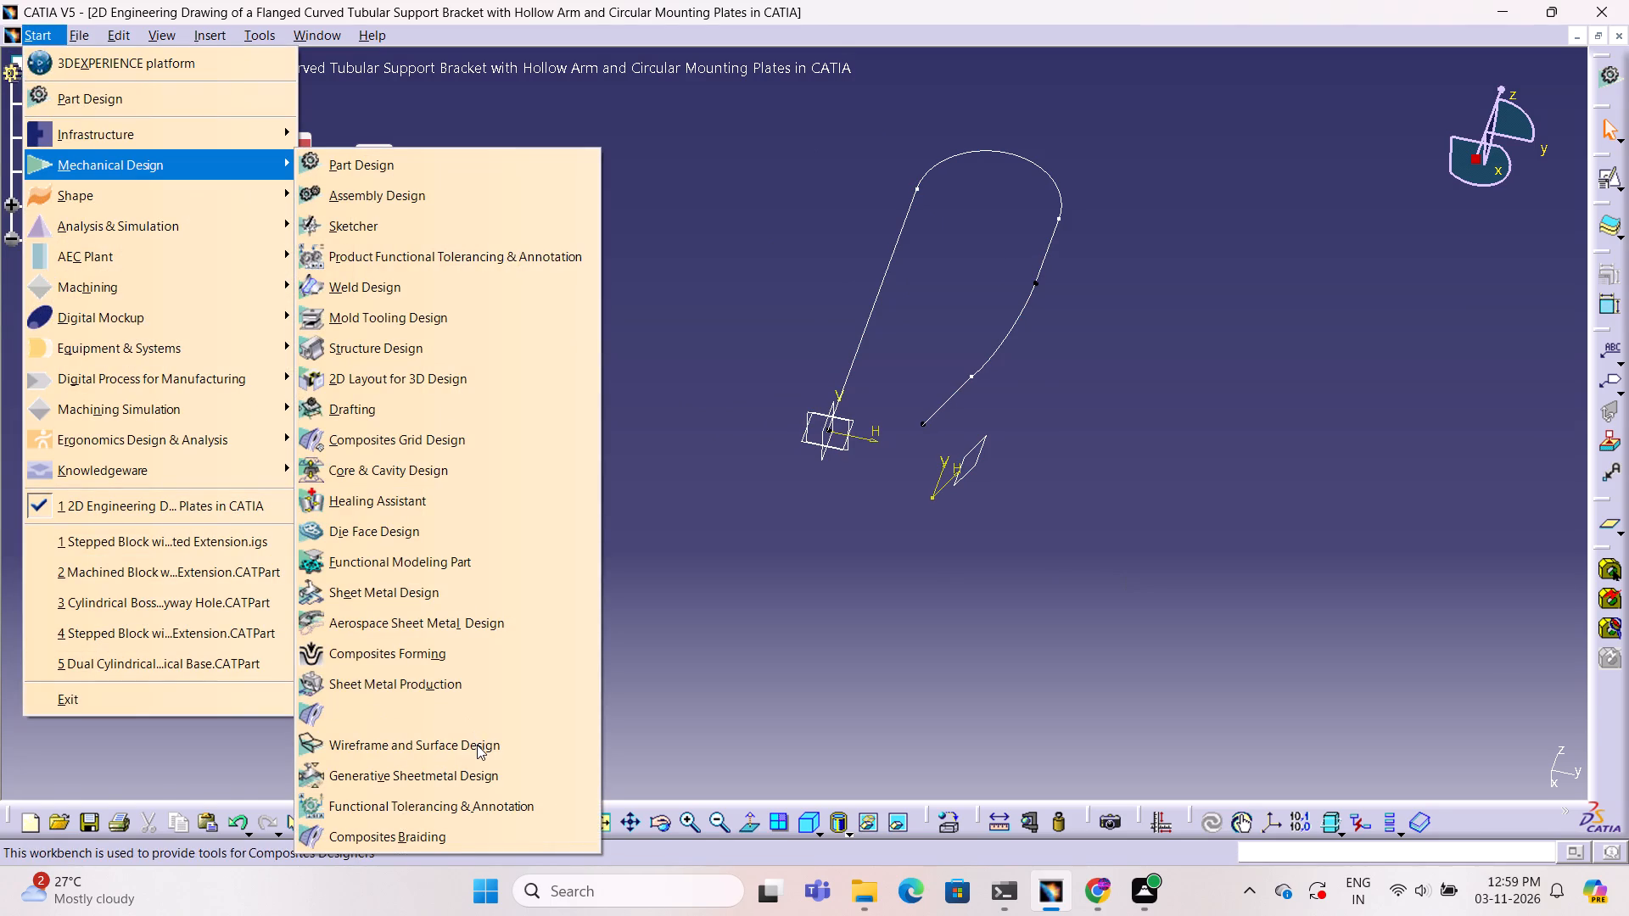
{"action": "left_click", "coordinate": [477, 745]}
Join the two centreline sketches, Sketch.1 and Sketch.2, into one continuous curve with a 0.001 mm merging distance.
{"action": "left_click", "coordinate": [1302, 854]}
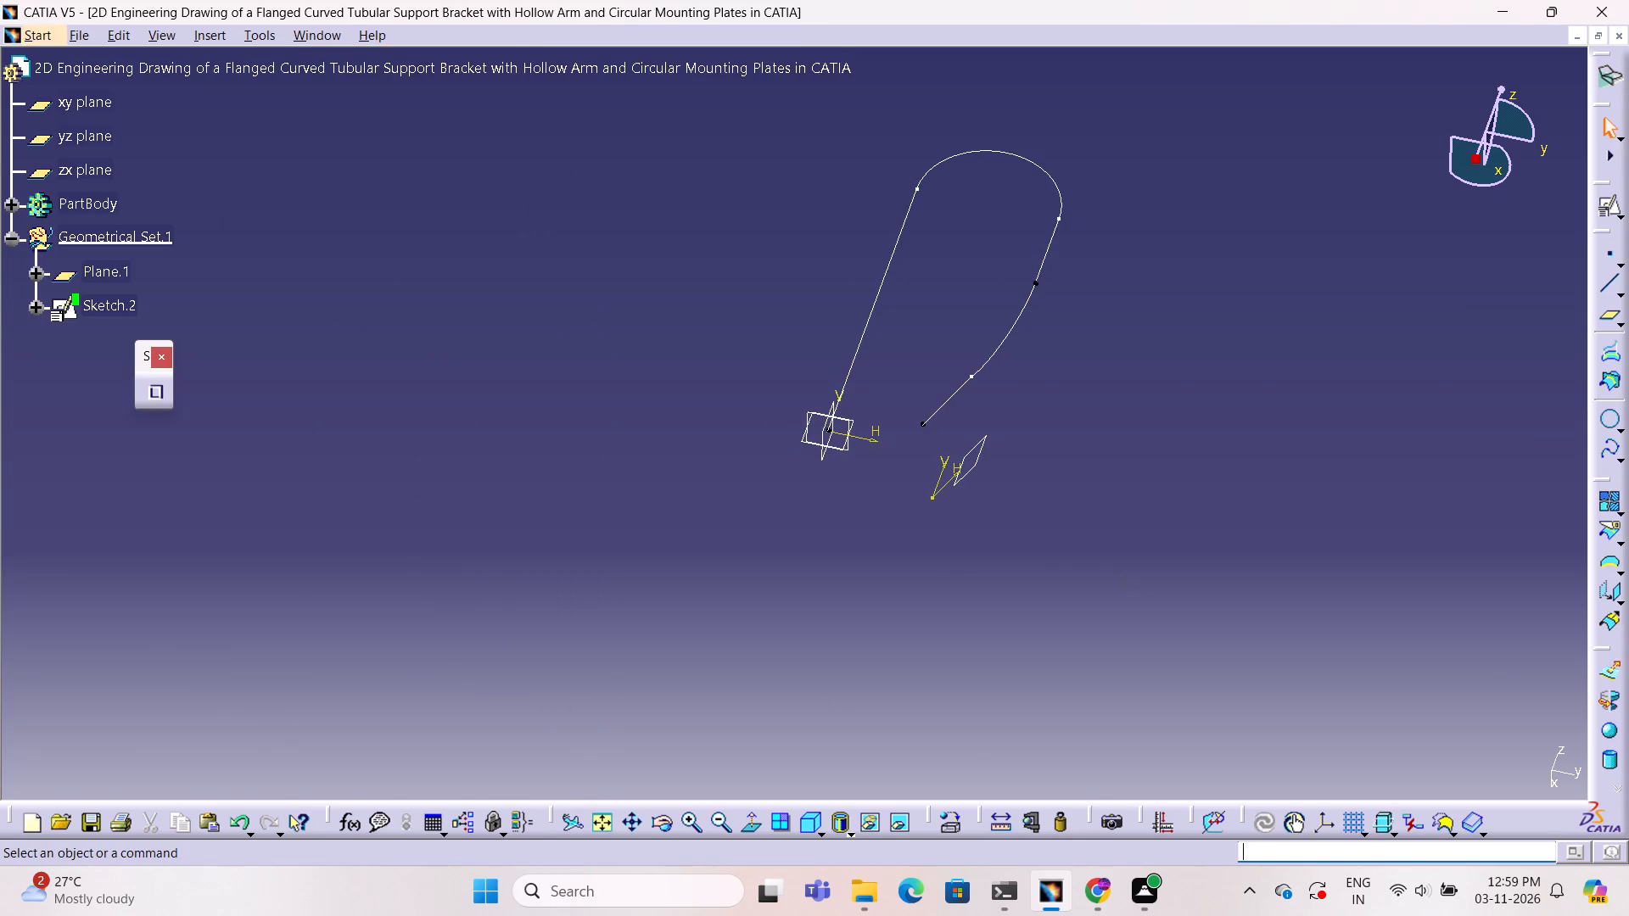
{"action": "key", "text": "c"}
{"action": "key", "text": "shift+colon"}
{"action": "type", "text": "join"}
{"action": "key", "text": "Return"}
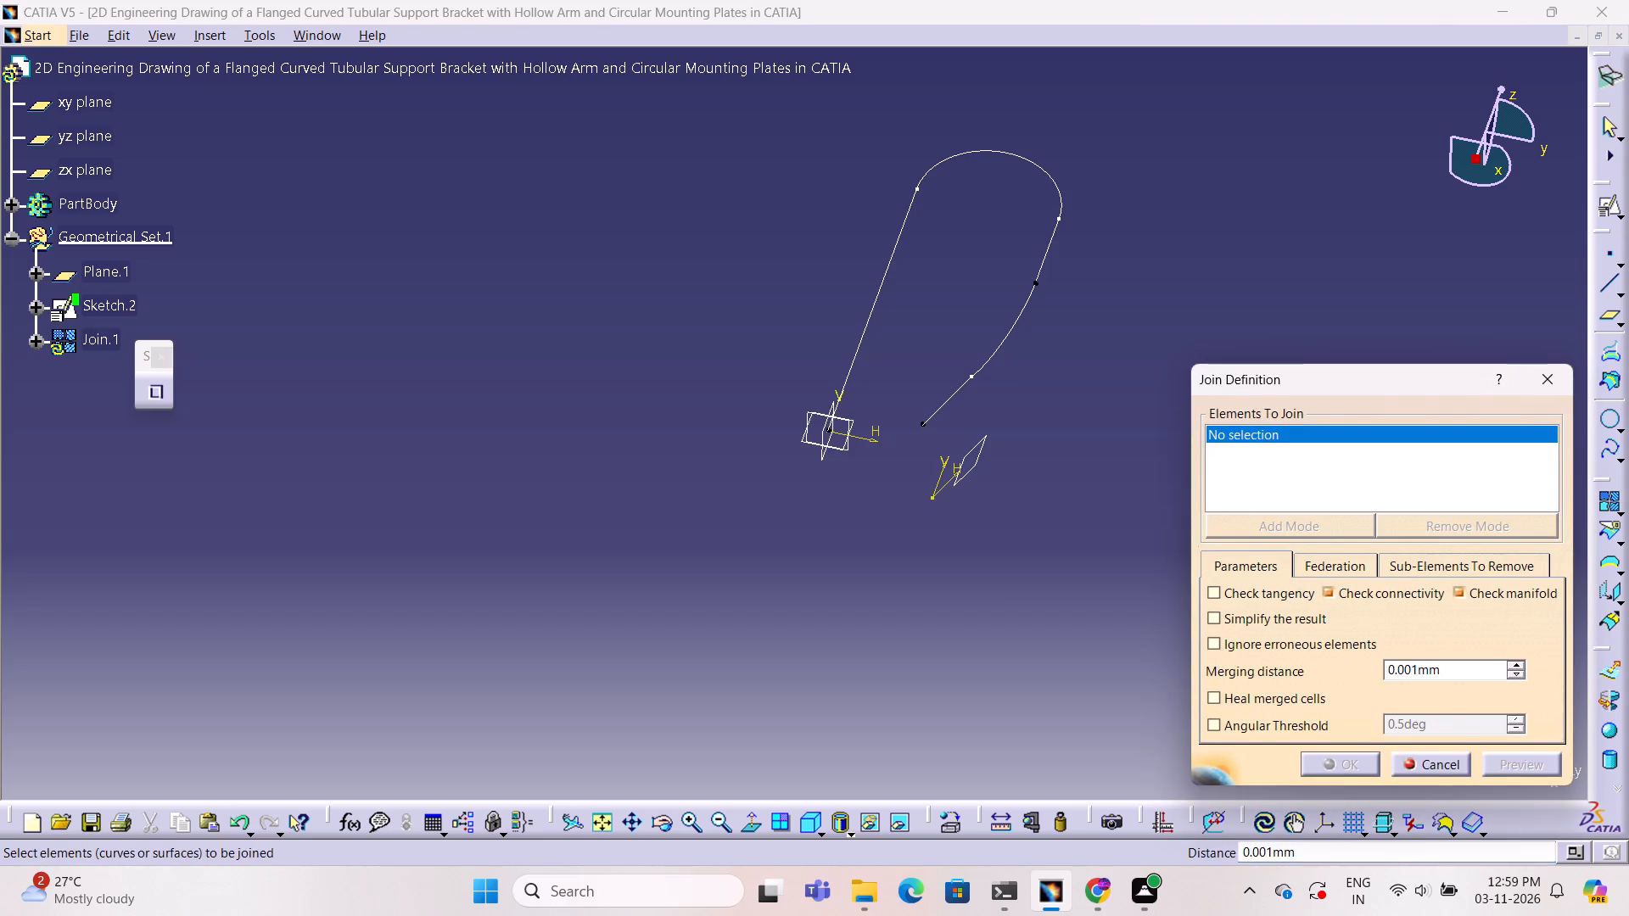
{"action": "left_click", "coordinate": [880, 293]}
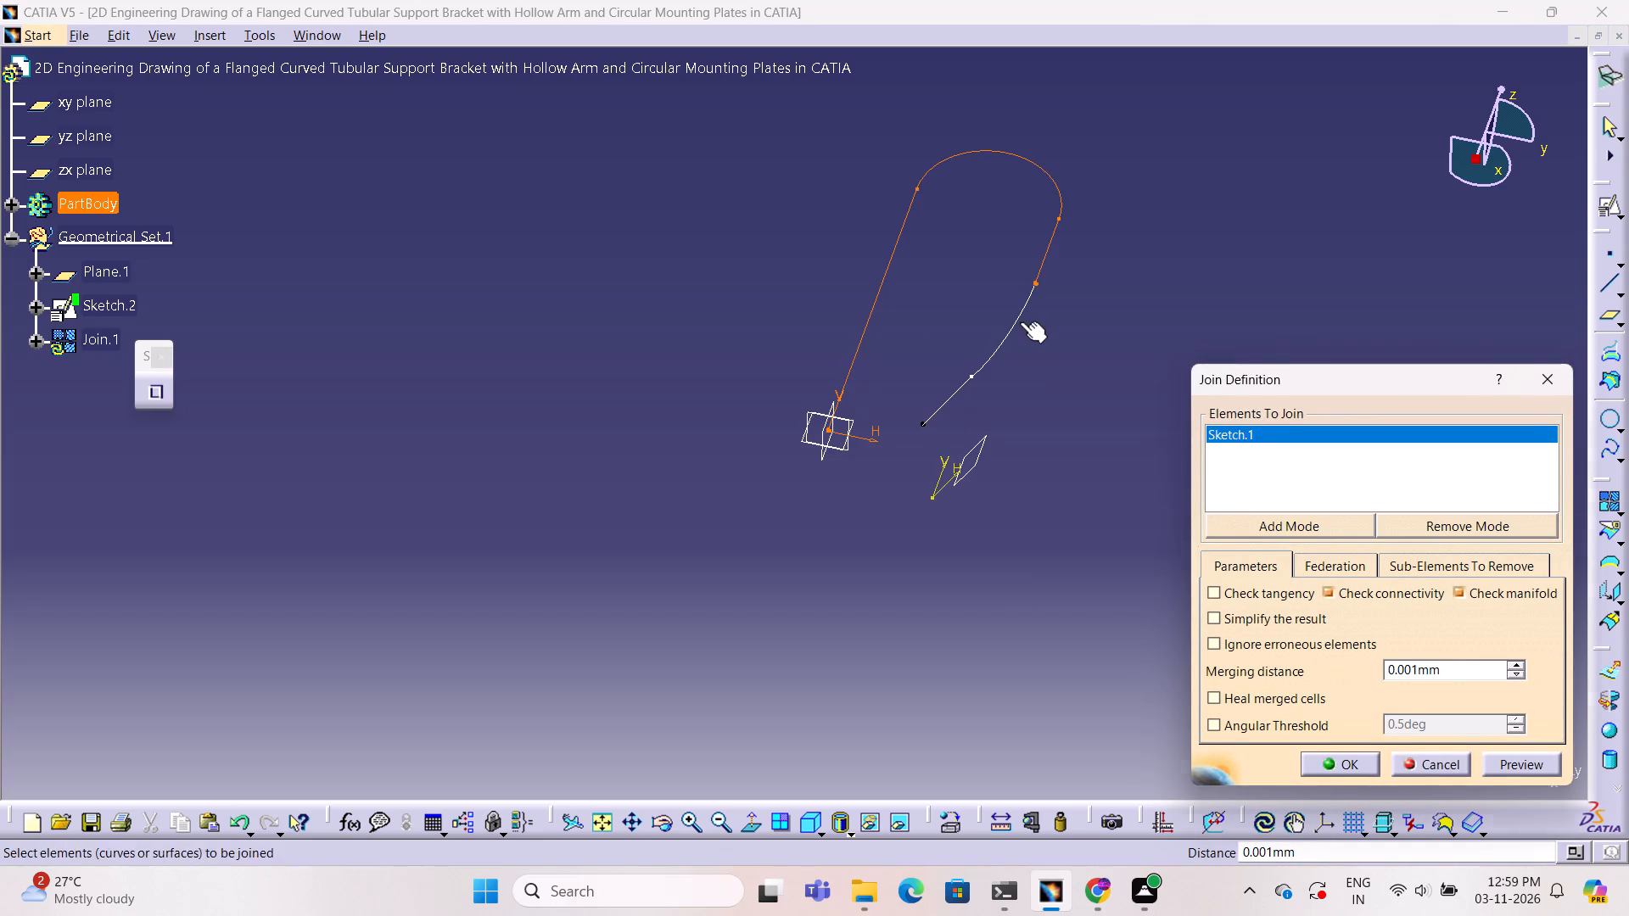
{"action": "left_click", "coordinate": [1020, 321]}
{"action": "left_click", "coordinate": [1540, 758]}
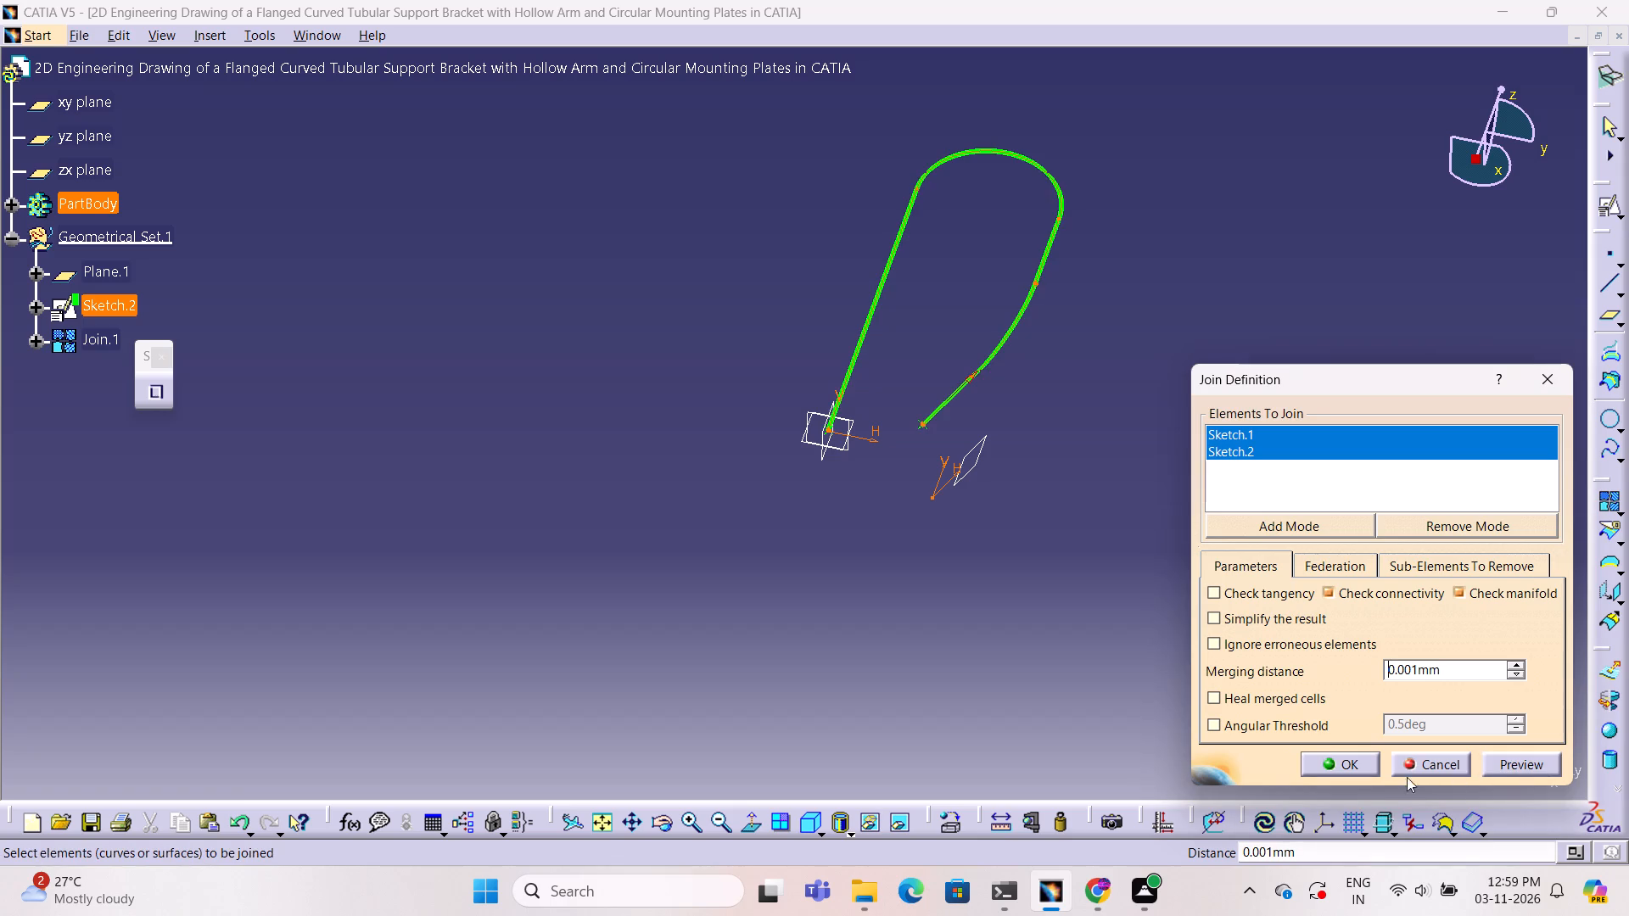
{"action": "left_click", "coordinate": [1358, 770]}
{"action": "left_click", "coordinate": [1070, 681]}
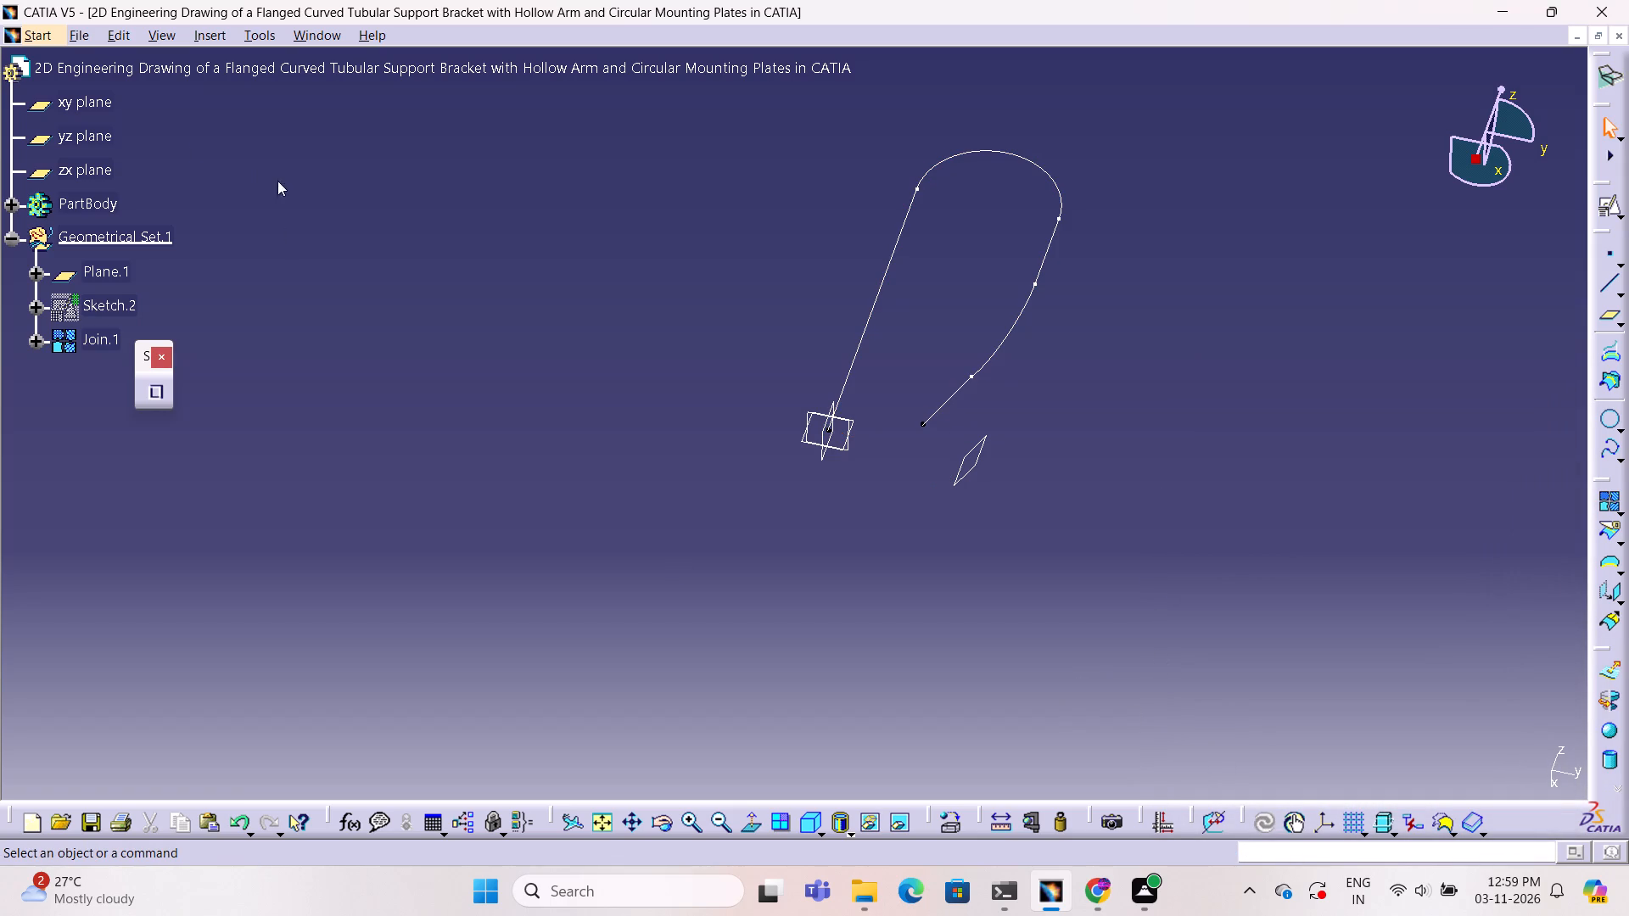
Return to the Part Design workbench.
{"action": "left_click", "coordinate": [28, 33]}
{"action": "left_click", "coordinate": [92, 98]}
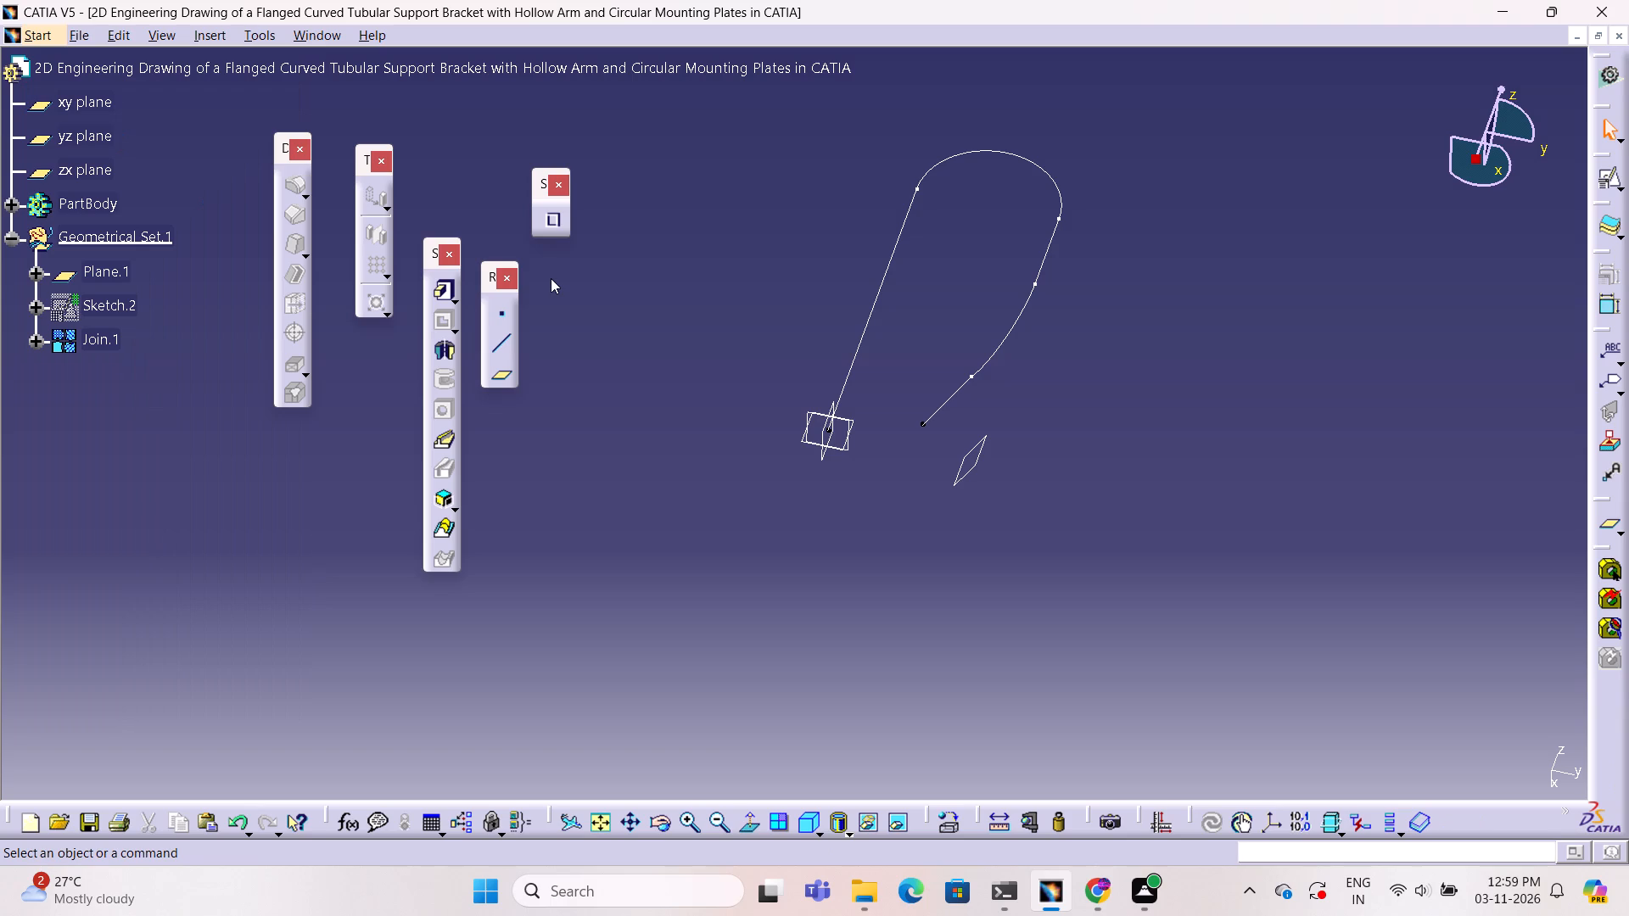
Start a positioned sketch on the xy plane at the centreline's foot, with both the H and V directions reversed.
{"action": "middle_click_drag", "start_coordinate": [906, 434], "coordinate": [848, 493]}
{"action": "right_click_drag", "start_coordinate": [906, 434], "coordinate": [856, 522]}
{"action": "middle_click_drag", "start_coordinate": [848, 505], "coordinate": [856, 522]}
{"action": "middle_click", "coordinate": [856, 522]}
{"action": "left_click", "coordinate": [911, 463]}
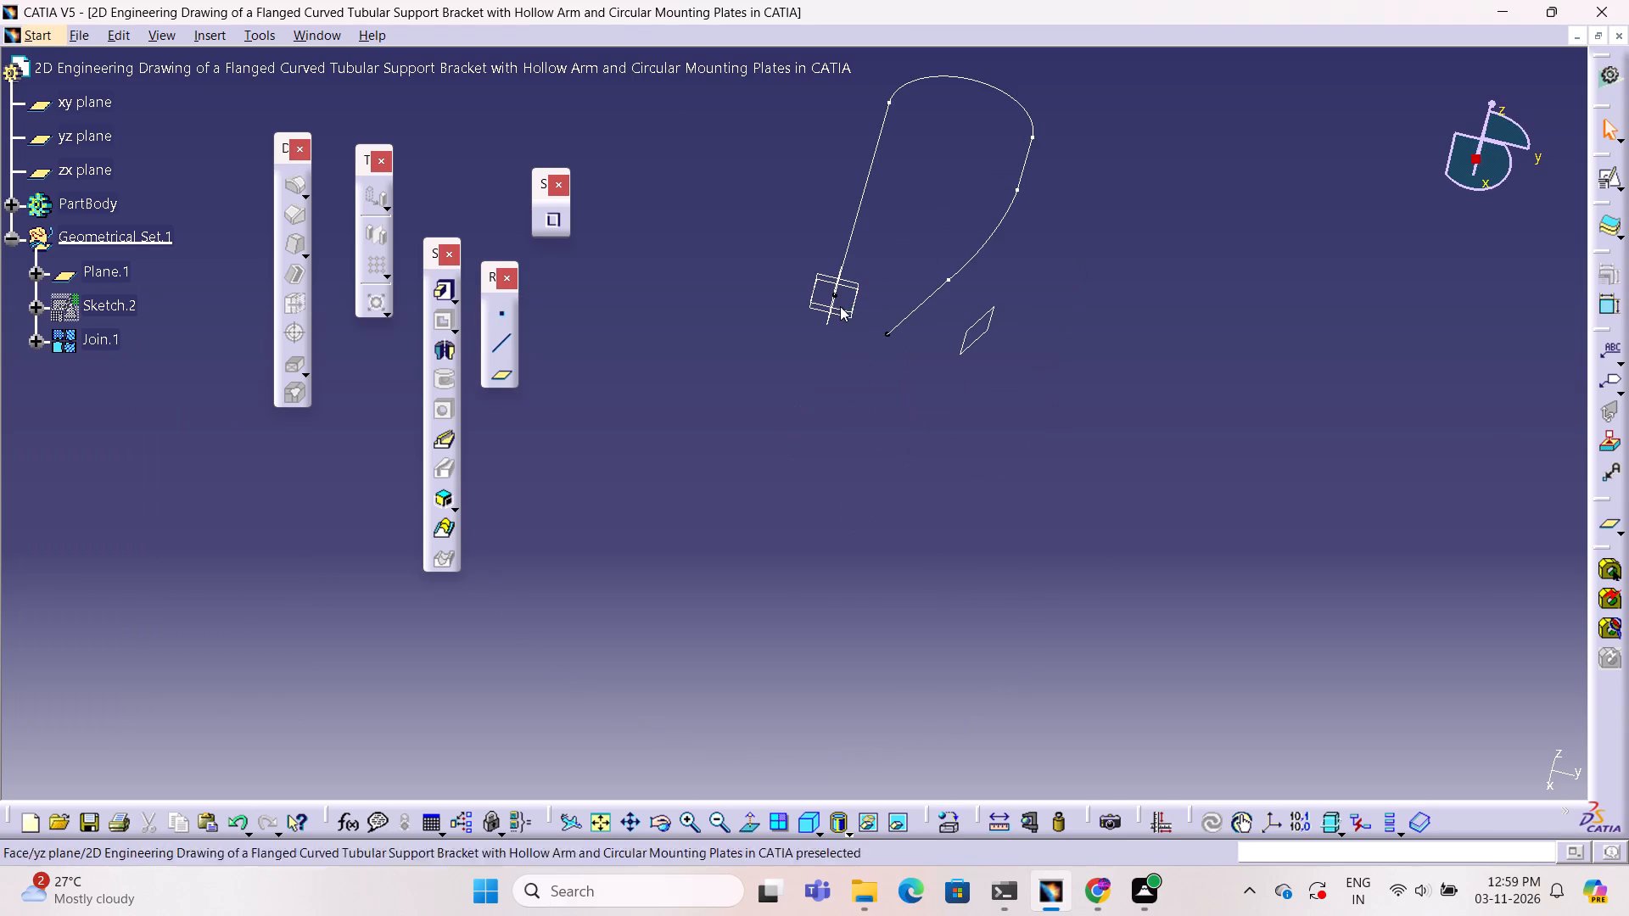
{"action": "left_click", "coordinate": [811, 815]}
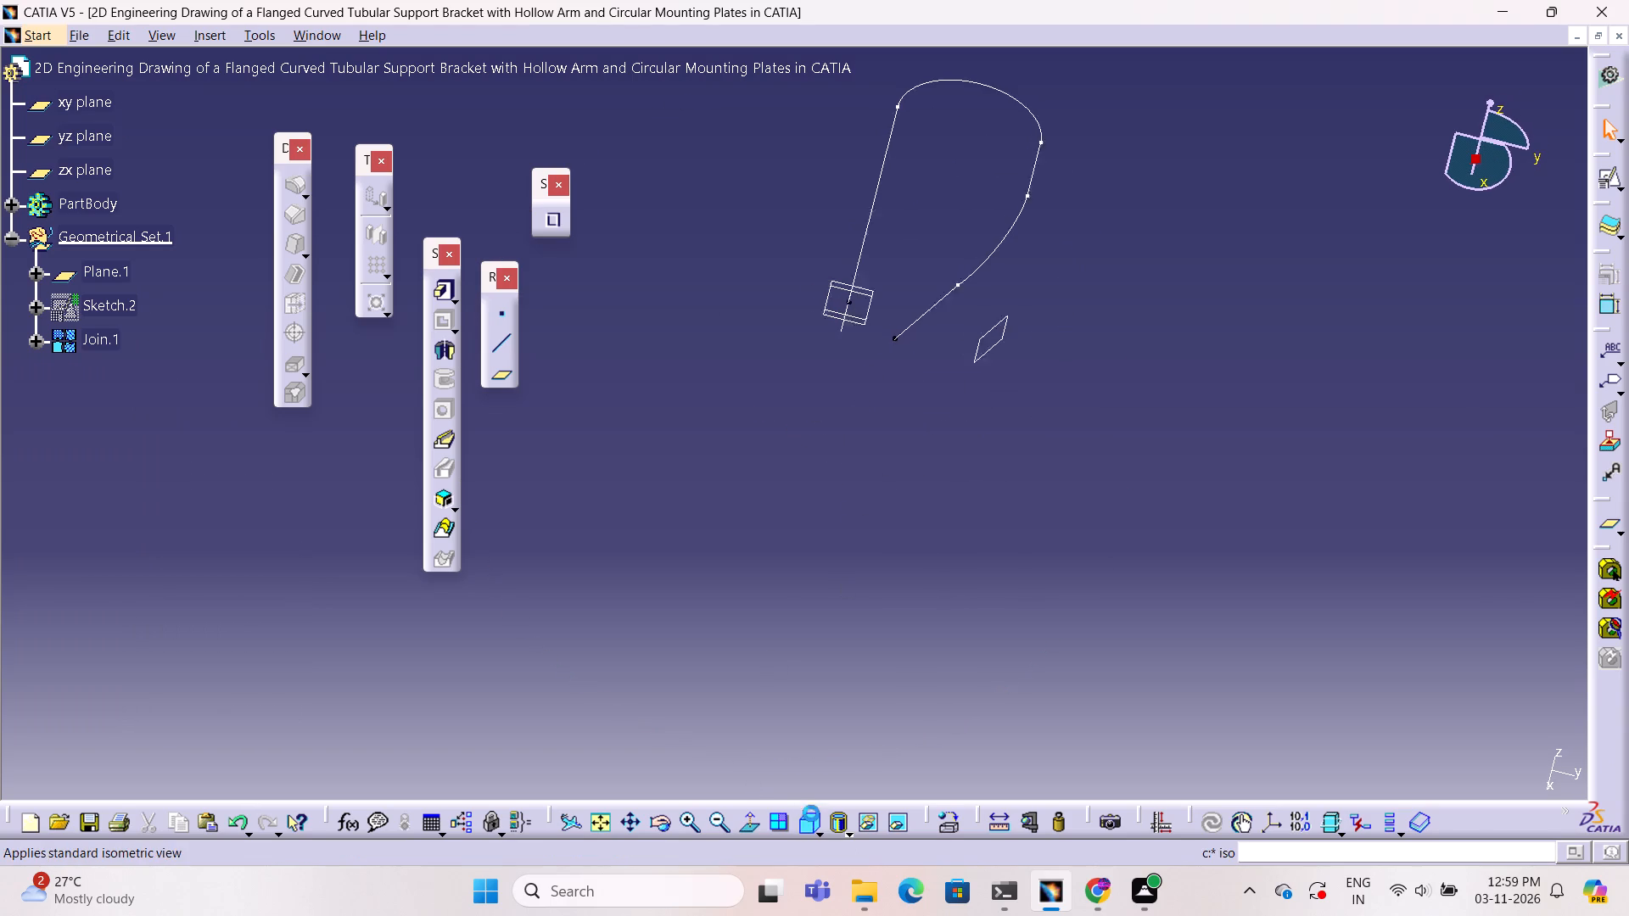
{"action": "middle_click", "coordinate": [966, 517]}
{"action": "middle_click_drag", "start_coordinate": [966, 517], "coordinate": [783, 486]}
{"action": "middle_click_drag", "start_coordinate": [725, 537], "coordinate": [741, 532]}
{"action": "right_click_drag", "start_coordinate": [725, 537], "coordinate": [741, 532]}
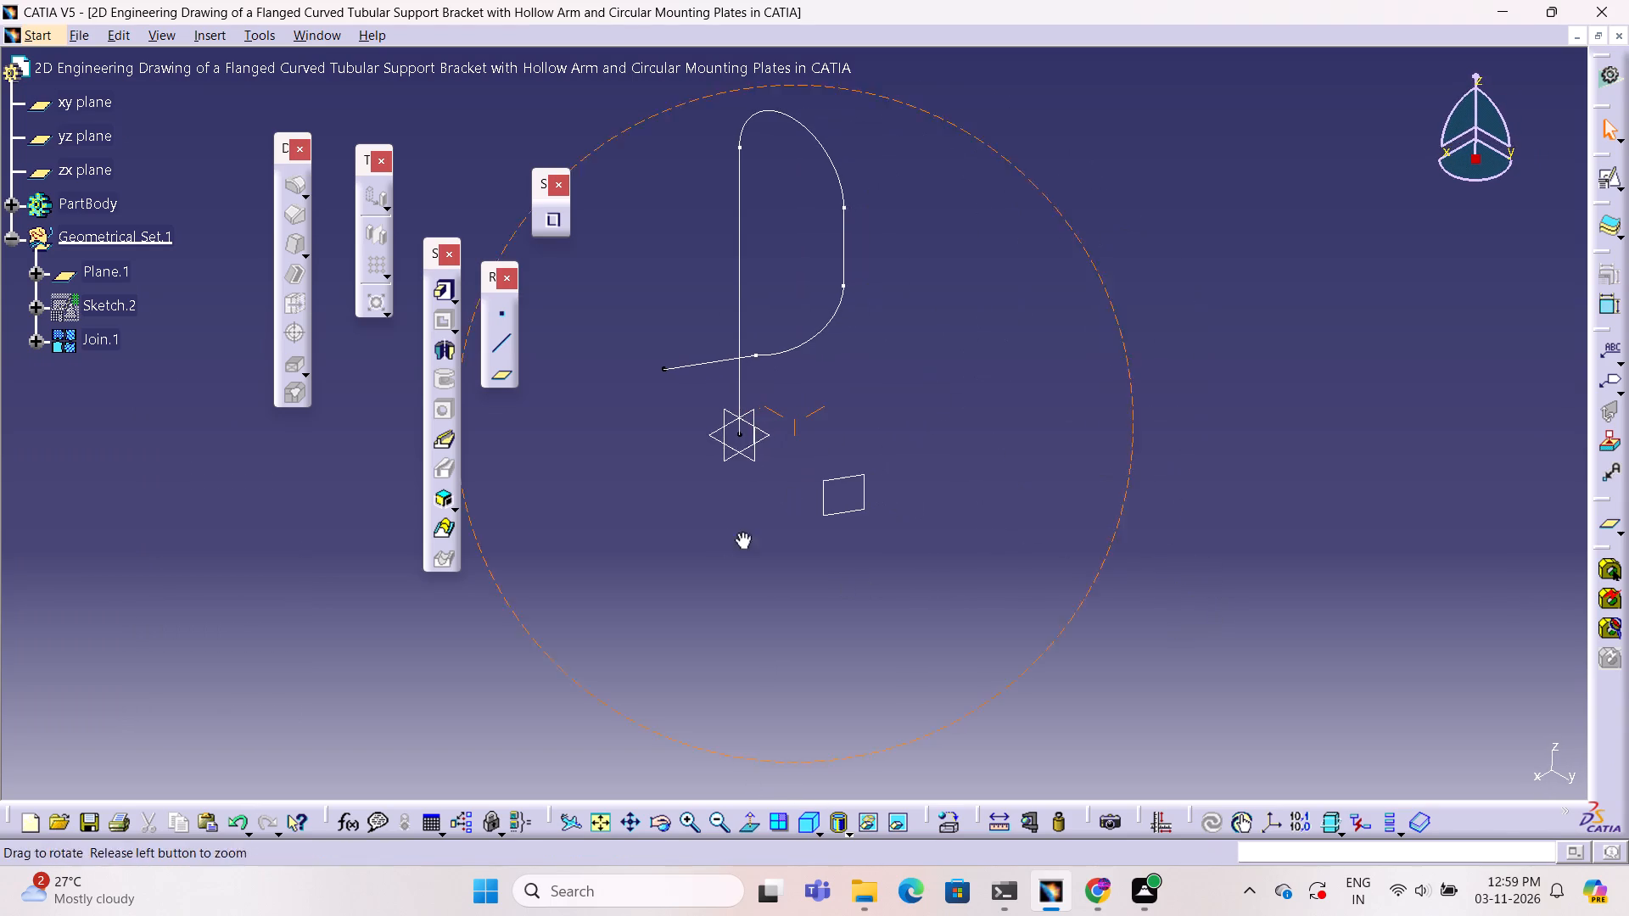
{"action": "middle_click_drag", "start_coordinate": [741, 532], "coordinate": [794, 514]}
{"action": "right_click_drag", "start_coordinate": [741, 532], "coordinate": [795, 513]}
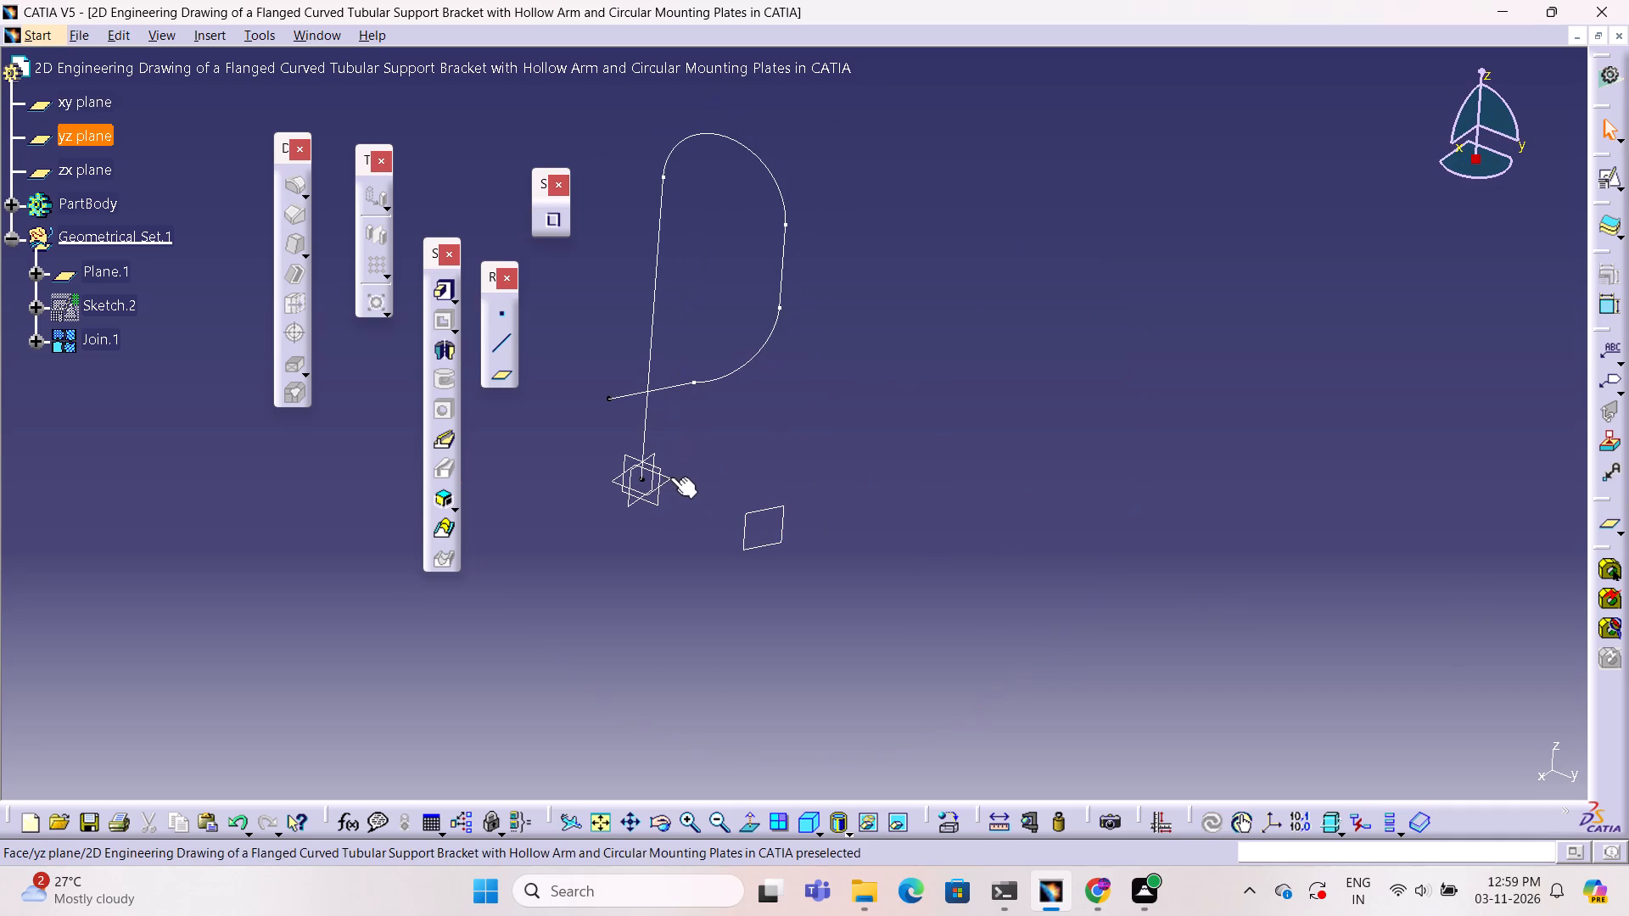
{"action": "left_click", "coordinate": [670, 477]}
{"action": "left_click", "coordinate": [1607, 168]}
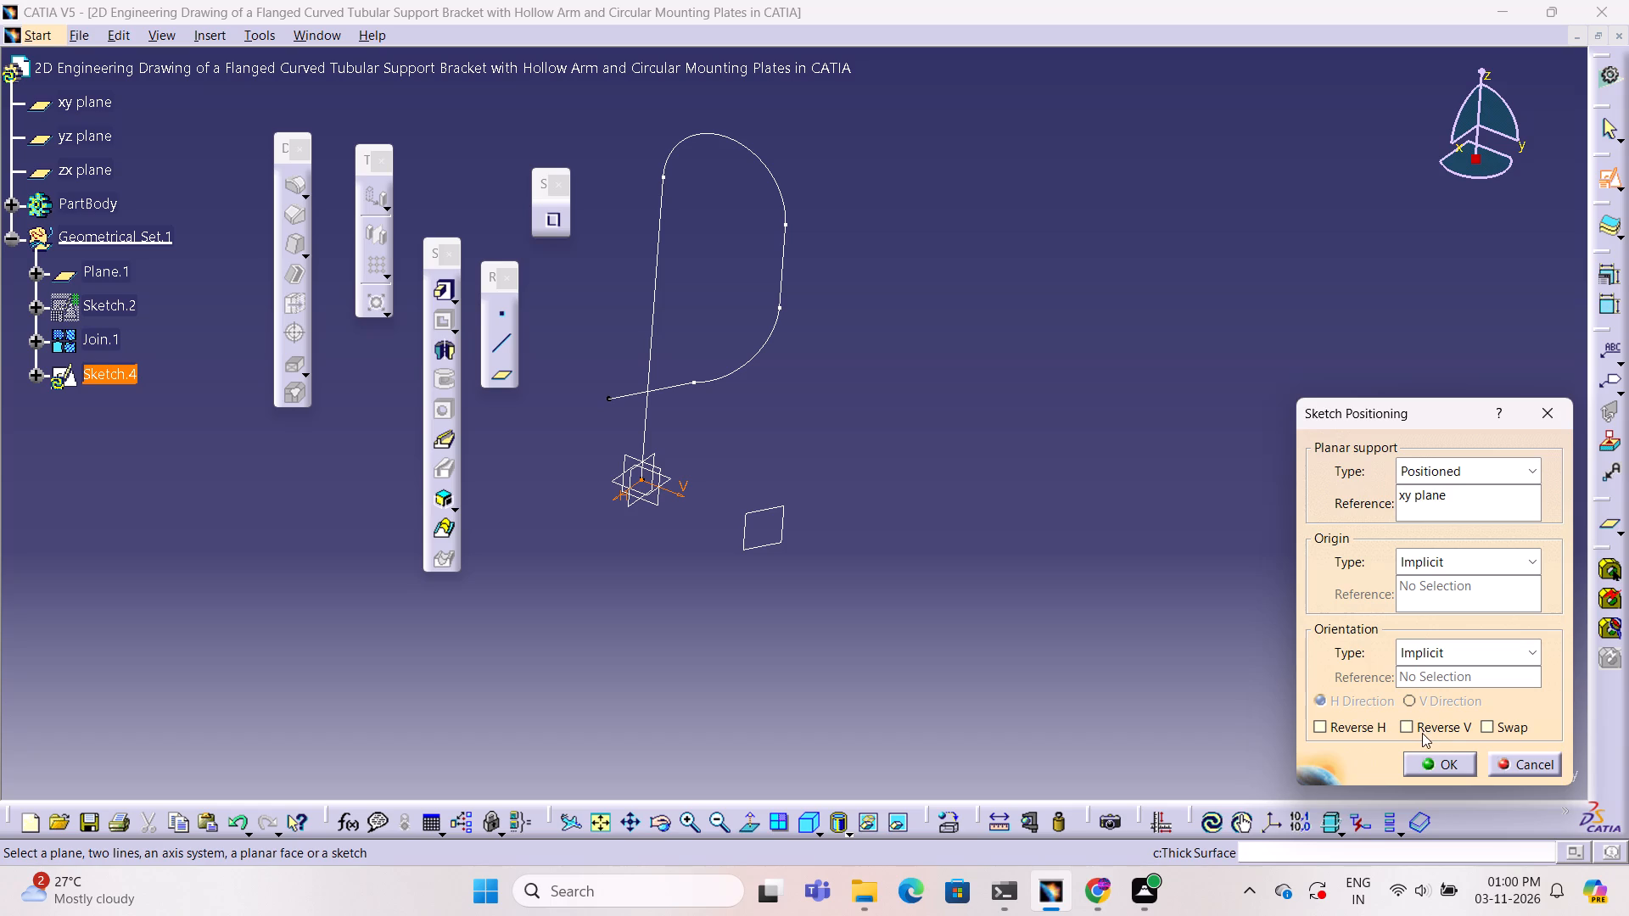
{"action": "left_click", "coordinate": [1413, 728]}
{"action": "left_click", "coordinate": [1313, 723]}
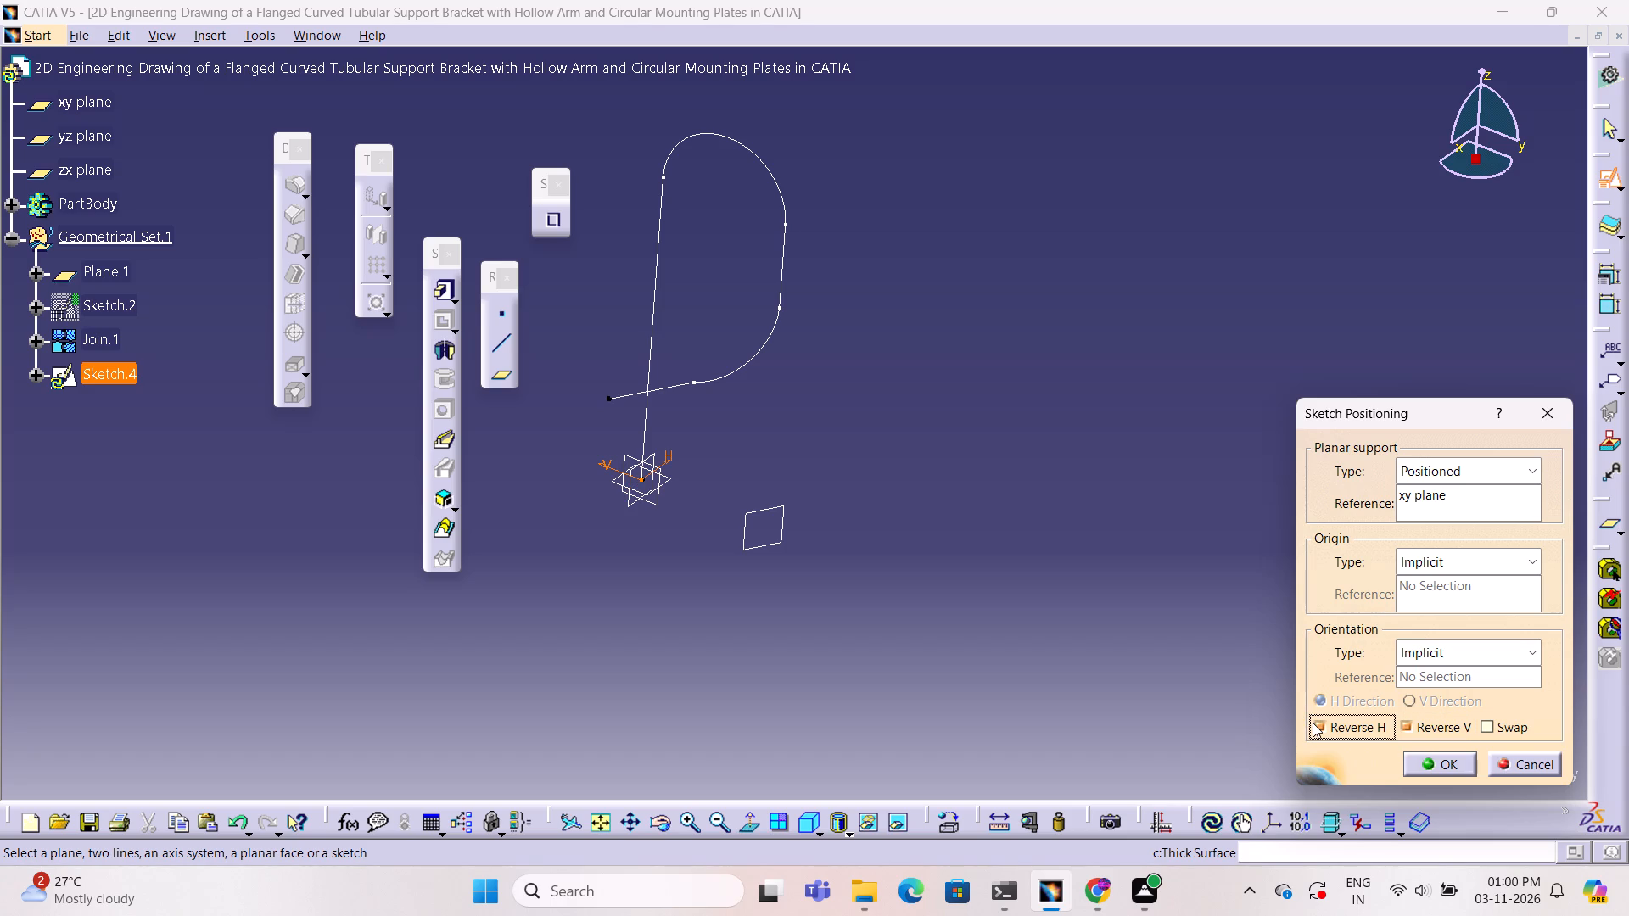
{"action": "left_click", "coordinate": [1453, 763]}
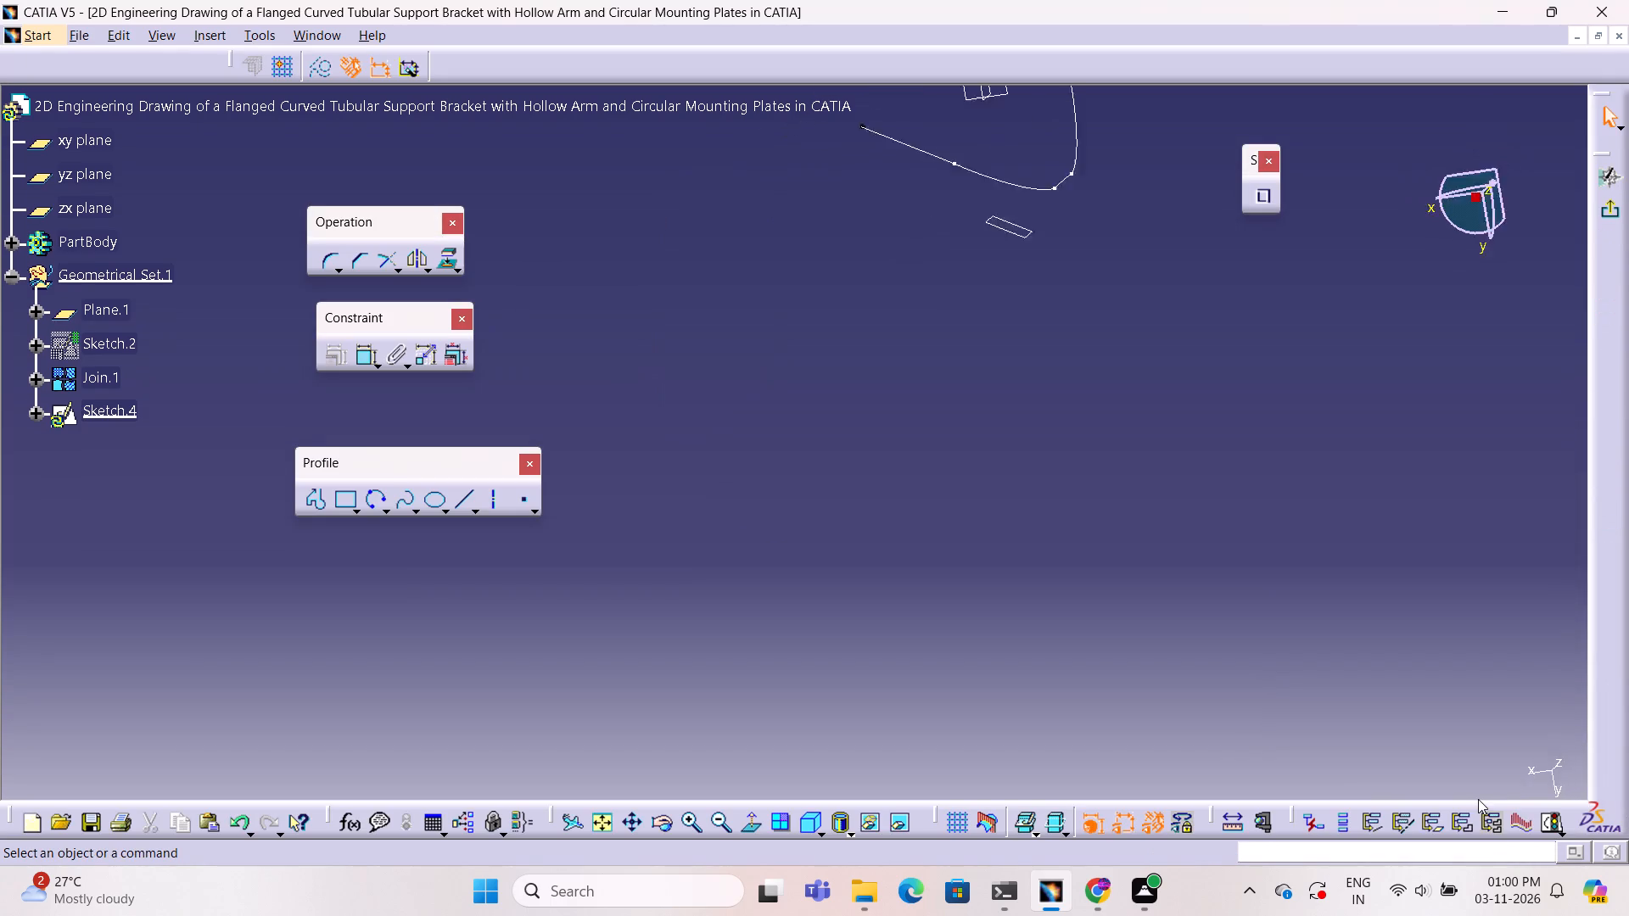
Sketch a circle centred on the sketch origin at the foot of the centreline.
{"action": "middle_click_drag", "start_coordinate": [1004, 440], "coordinate": [837, 595]}
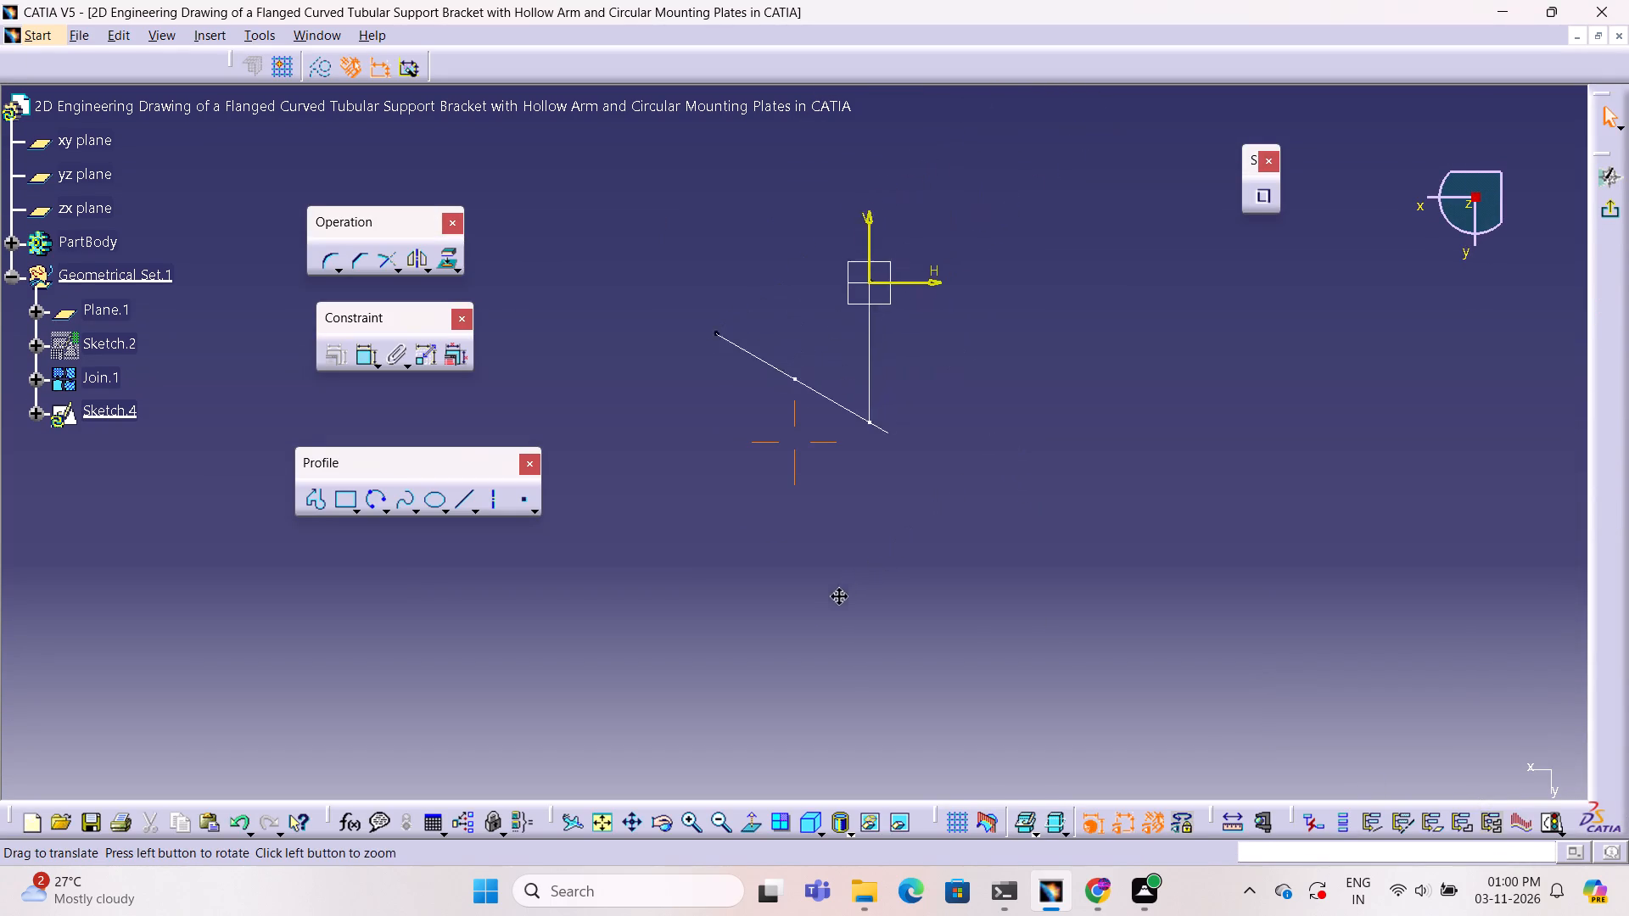
{"action": "middle_click_drag", "start_coordinate": [837, 595], "coordinate": [807, 623]}
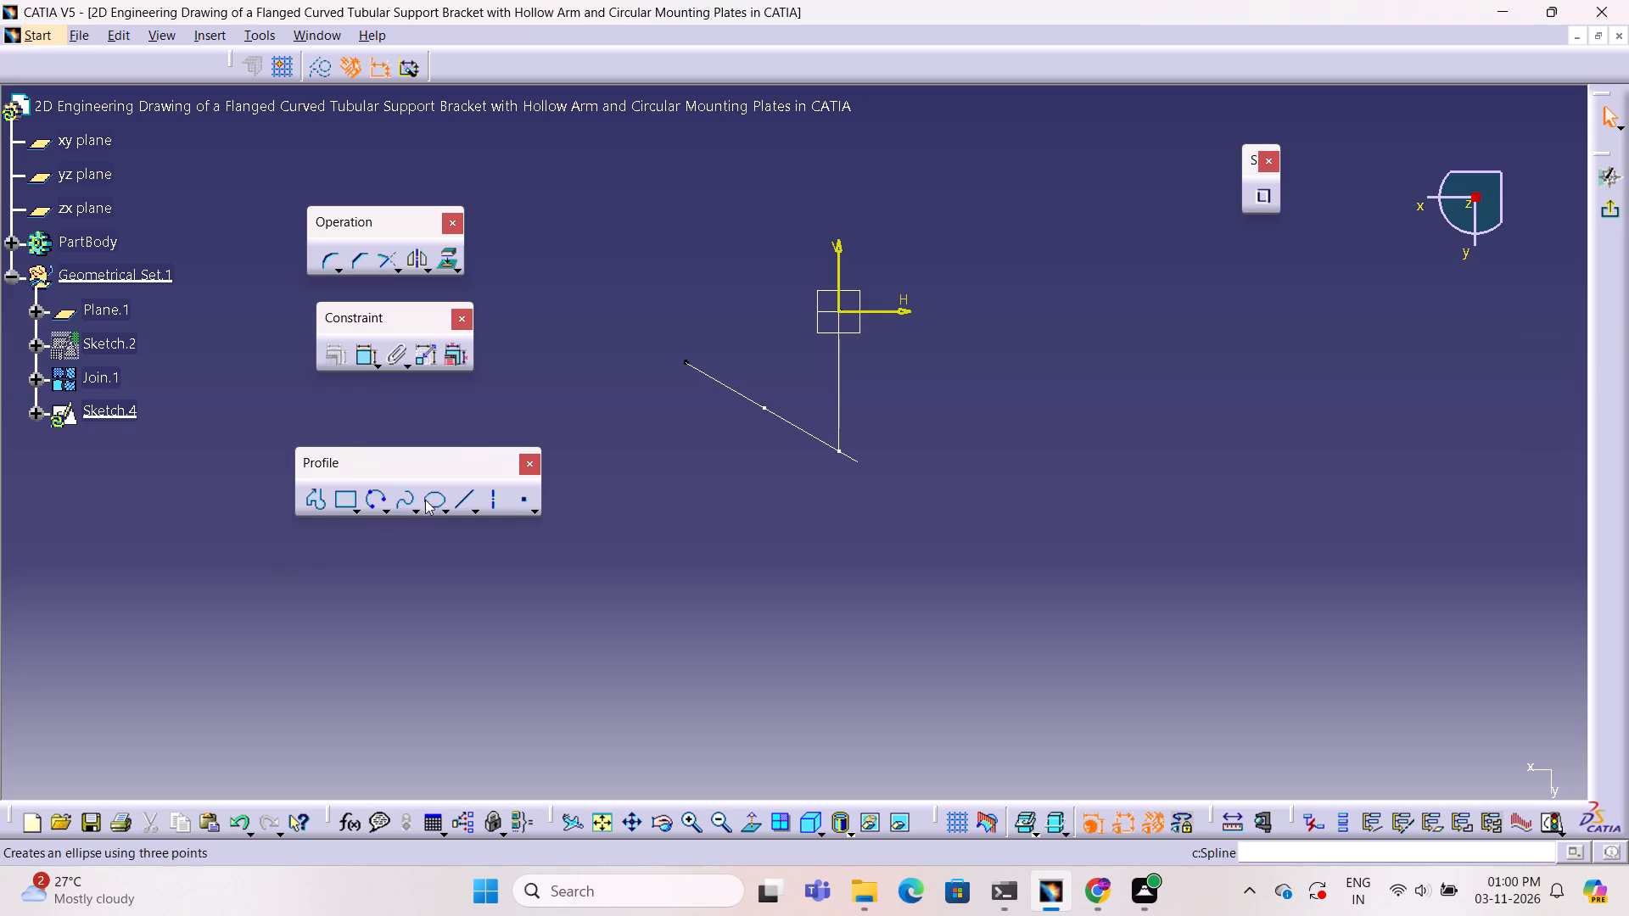
{"action": "left_click", "coordinate": [383, 512]}
{"action": "left_click", "coordinate": [409, 534]}
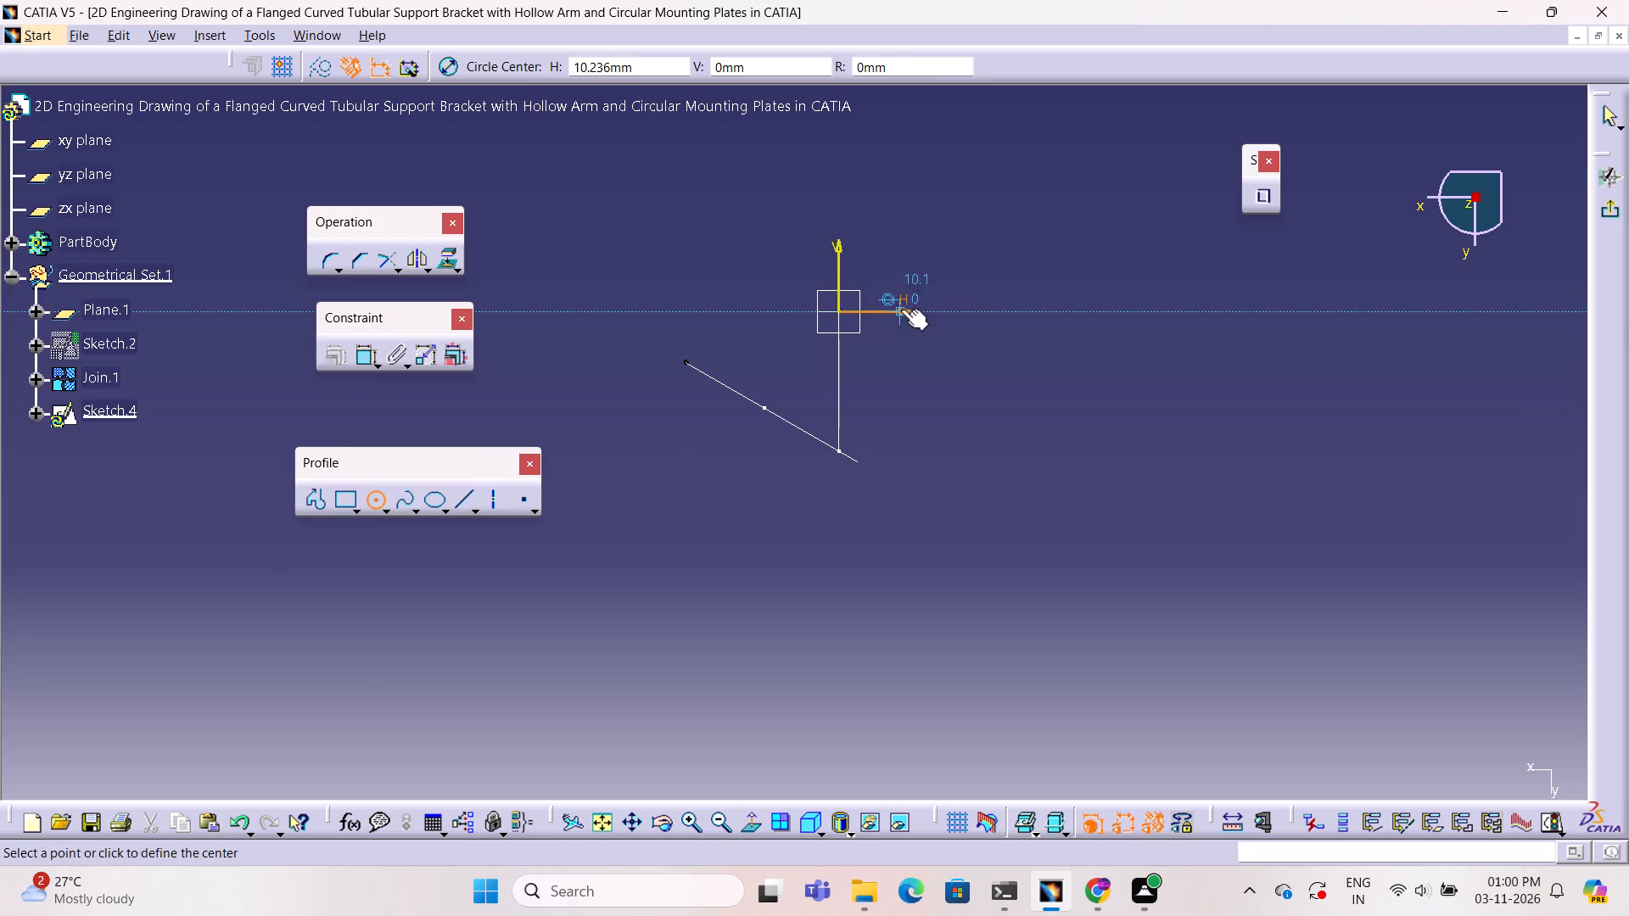
{"action": "left_click", "coordinate": [840, 311]}
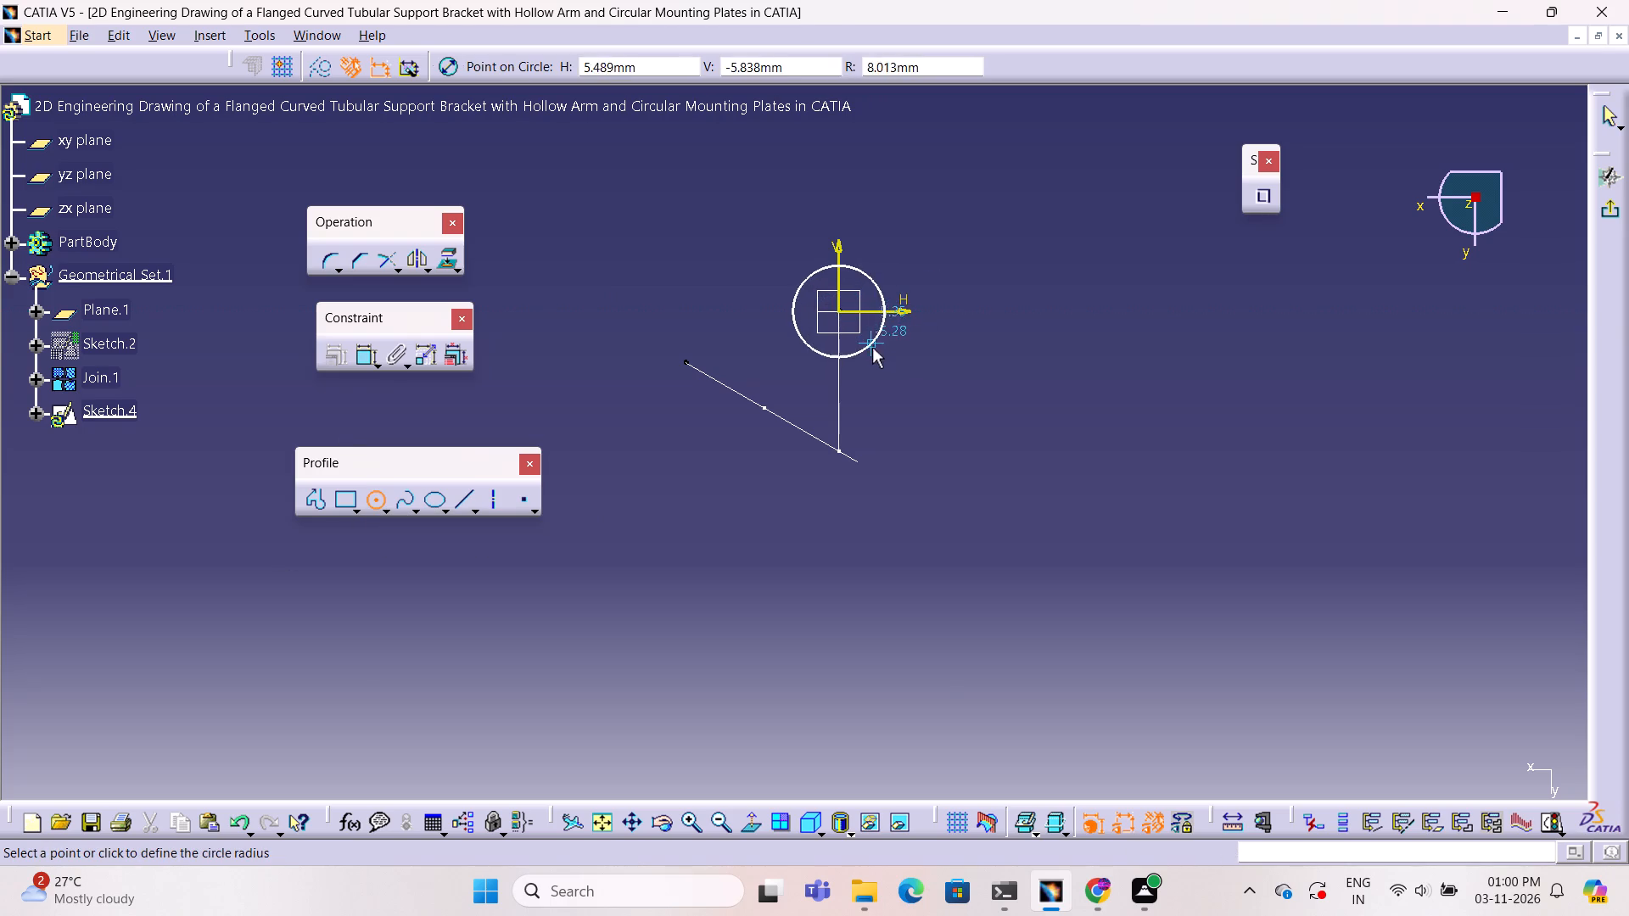
{"action": "left_click", "coordinate": [874, 350]}
{"action": "left_click", "coordinate": [983, 414]}
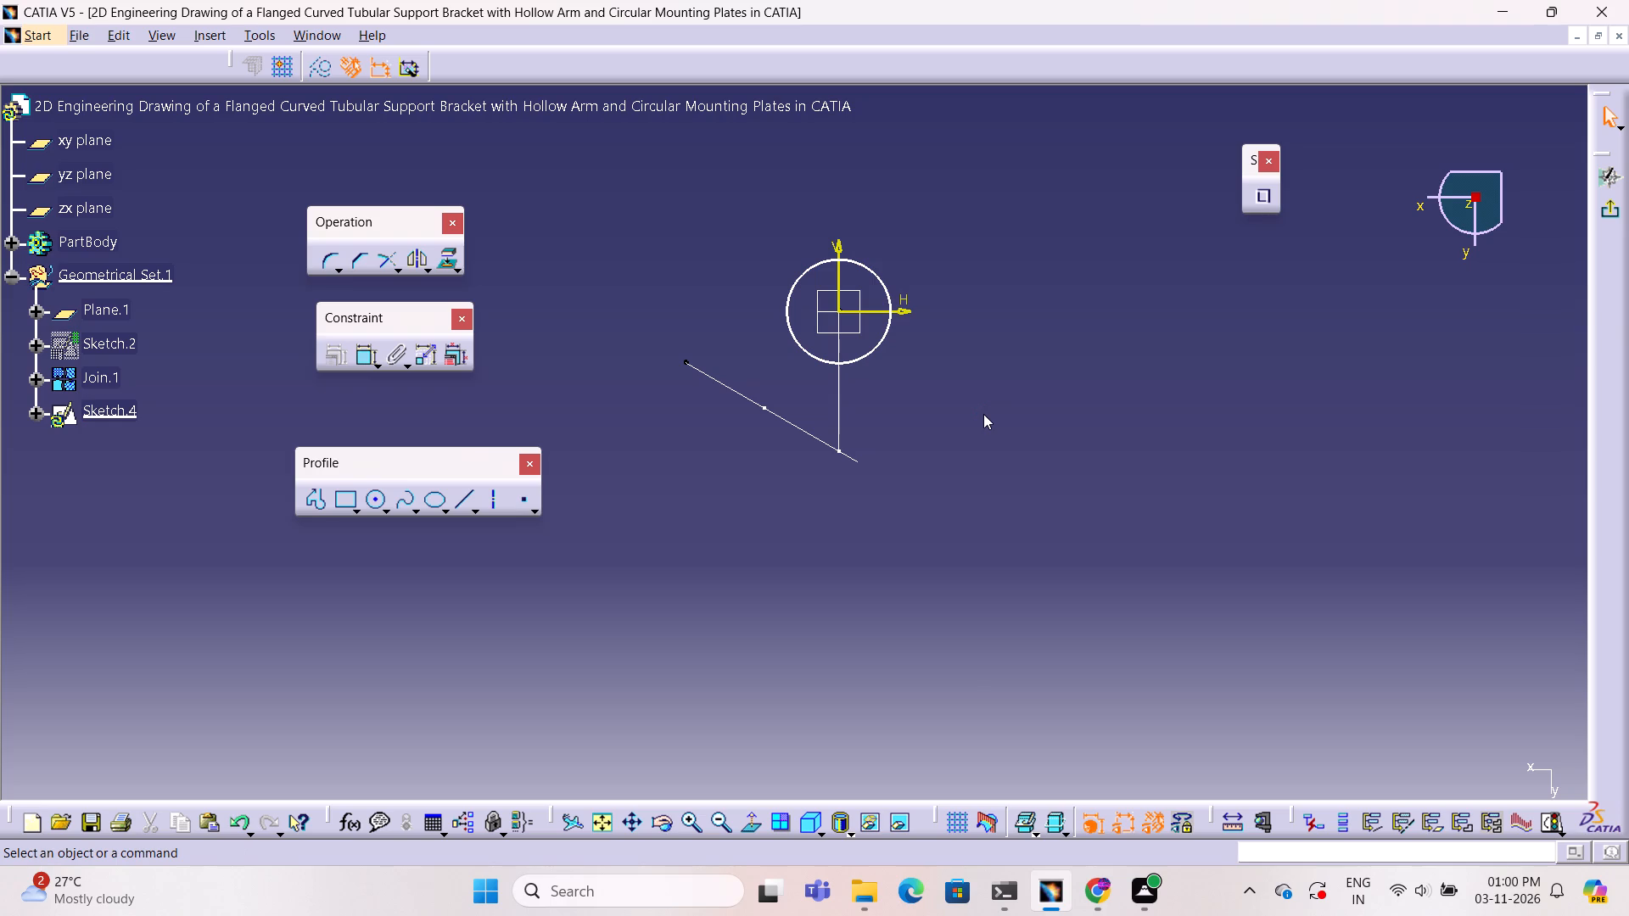
Sketch a second, larger circle centred on the origin around the first one, and shrink it slightly.
{"action": "left_click", "coordinate": [824, 831]}
{"action": "left_click", "coordinate": [845, 670]}
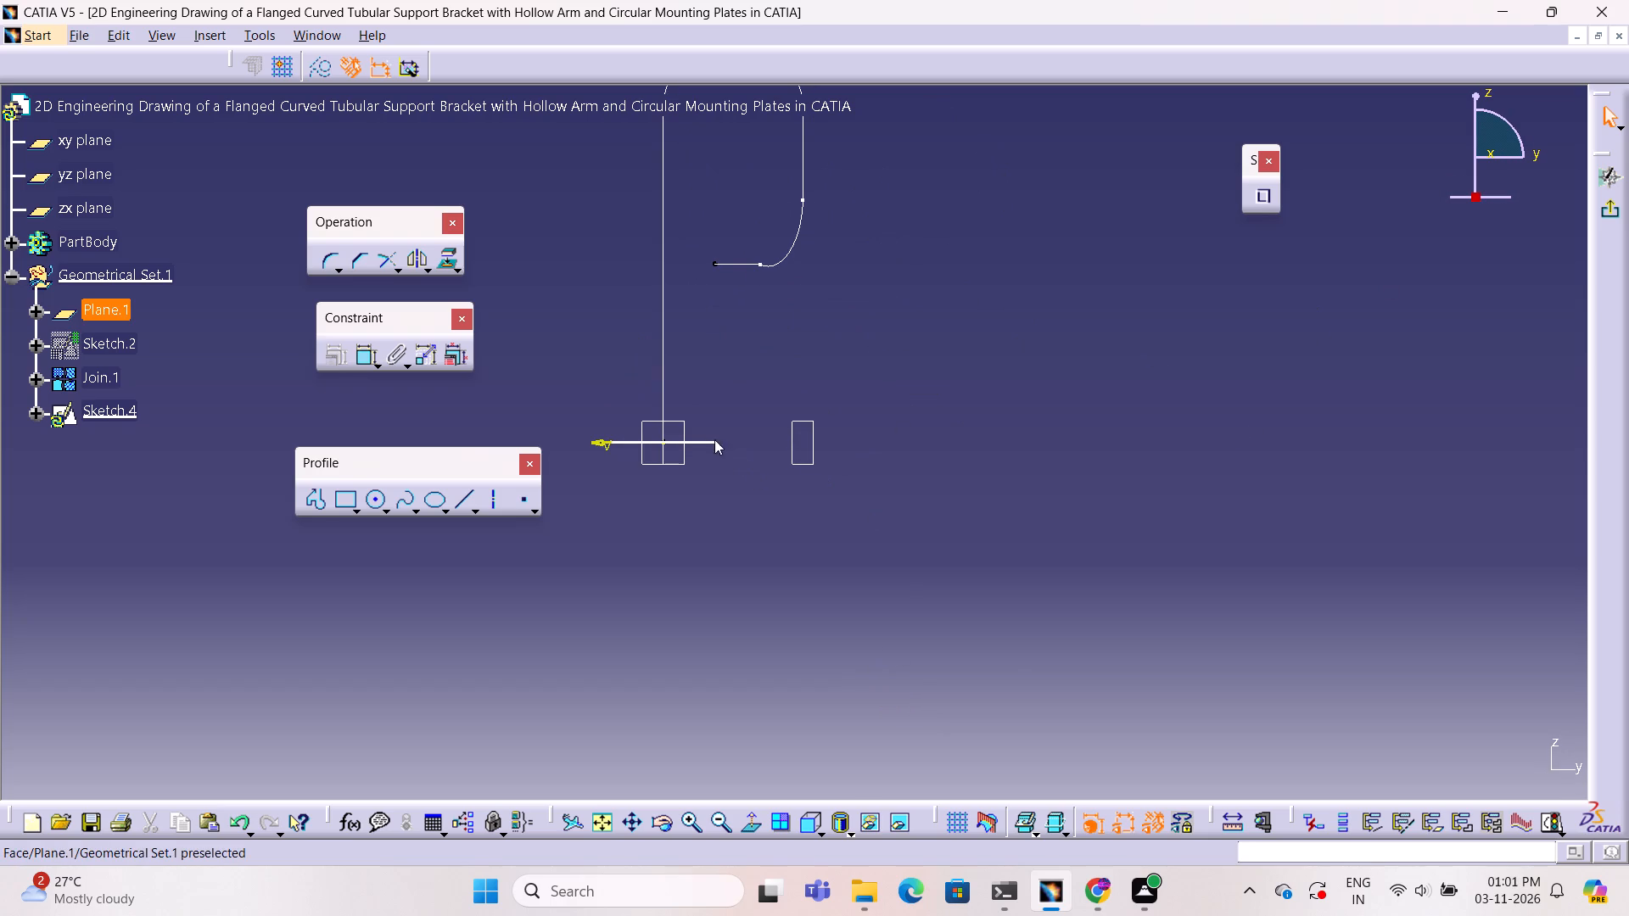
{"action": "middle_click_drag", "start_coordinate": [810, 453], "coordinate": [735, 652]}
{"action": "right_click_drag", "start_coordinate": [810, 453], "coordinate": [735, 653]}
{"action": "middle_click_drag", "start_coordinate": [722, 482], "coordinate": [730, 595]}
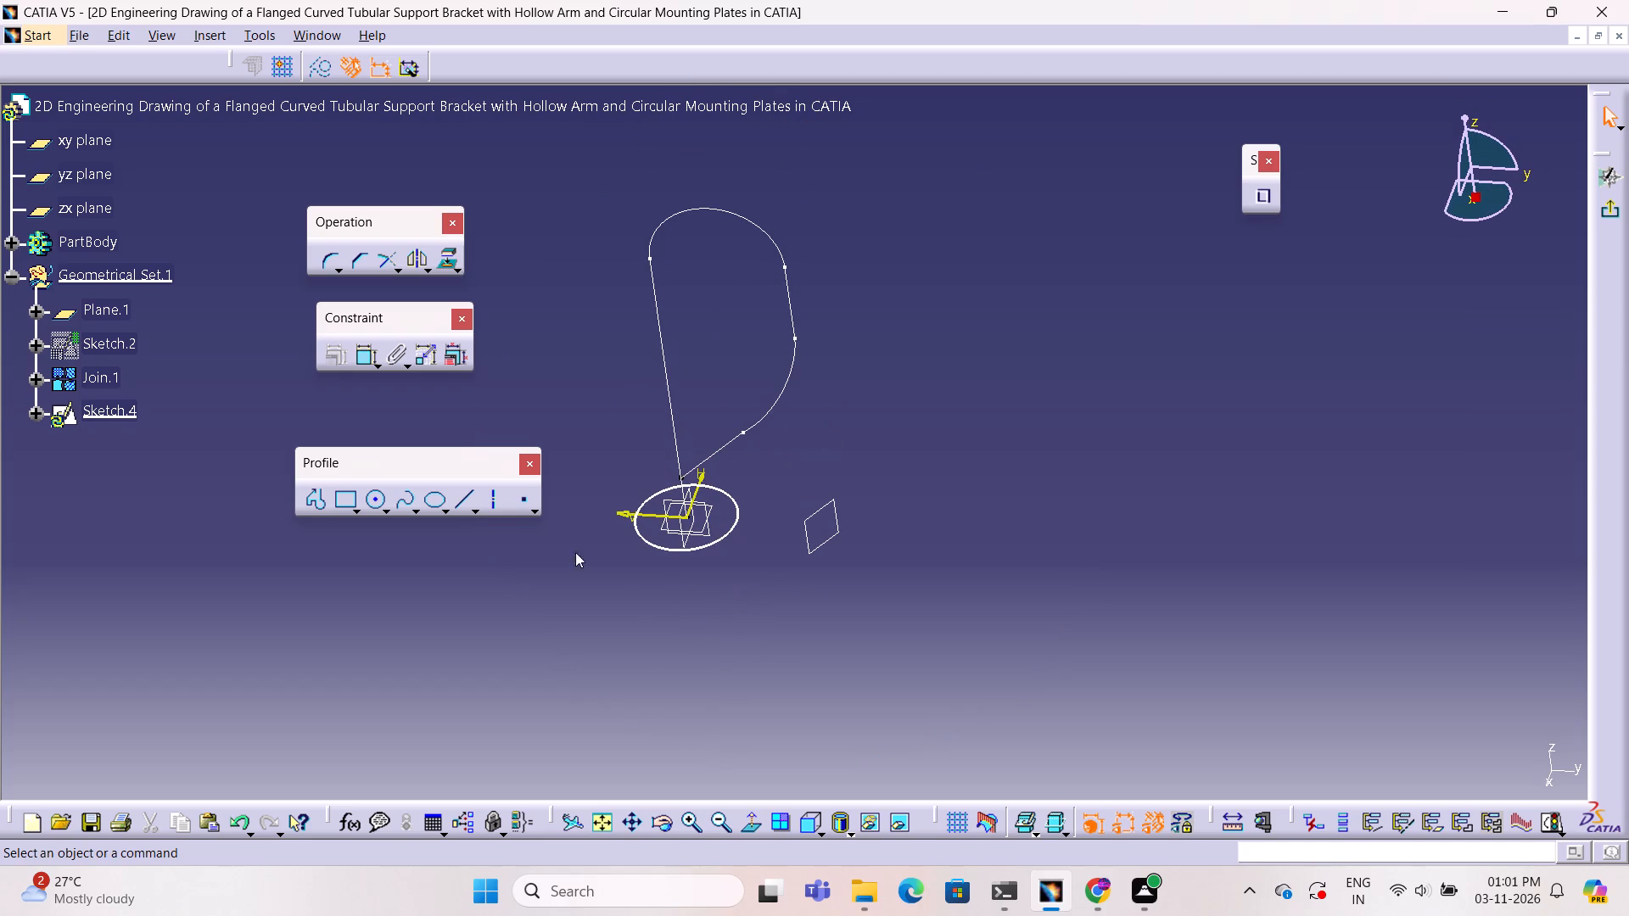
{"action": "left_click", "coordinate": [375, 502]}
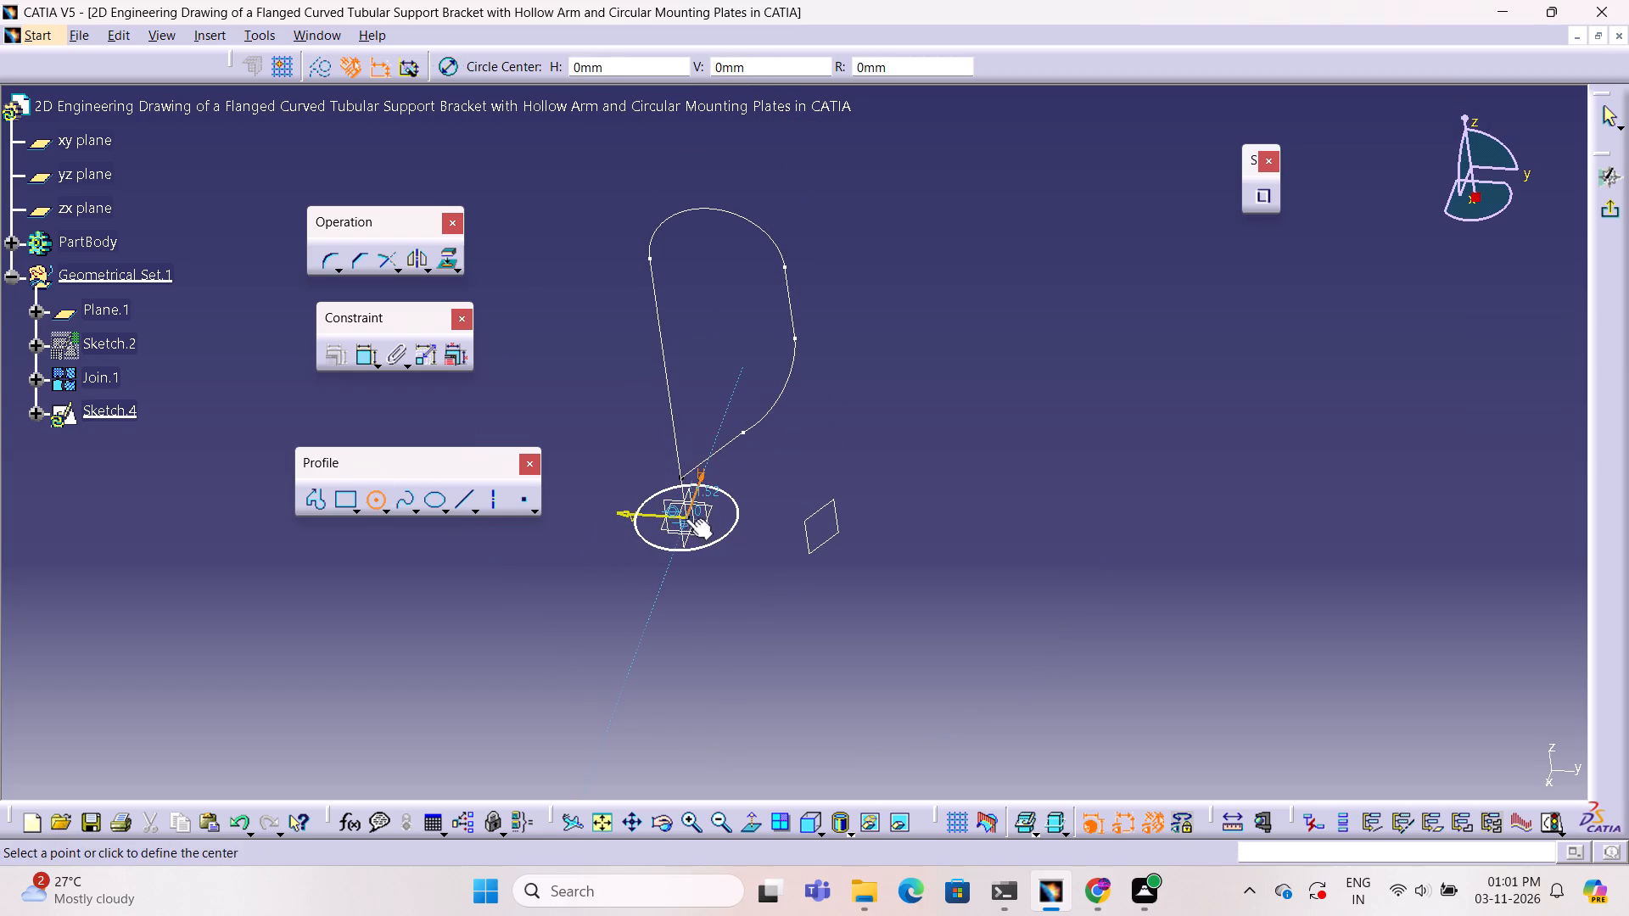
{"action": "left_click", "coordinate": [686, 516]}
{"action": "left_click", "coordinate": [734, 562]}
{"action": "left_click", "coordinate": [816, 633]}
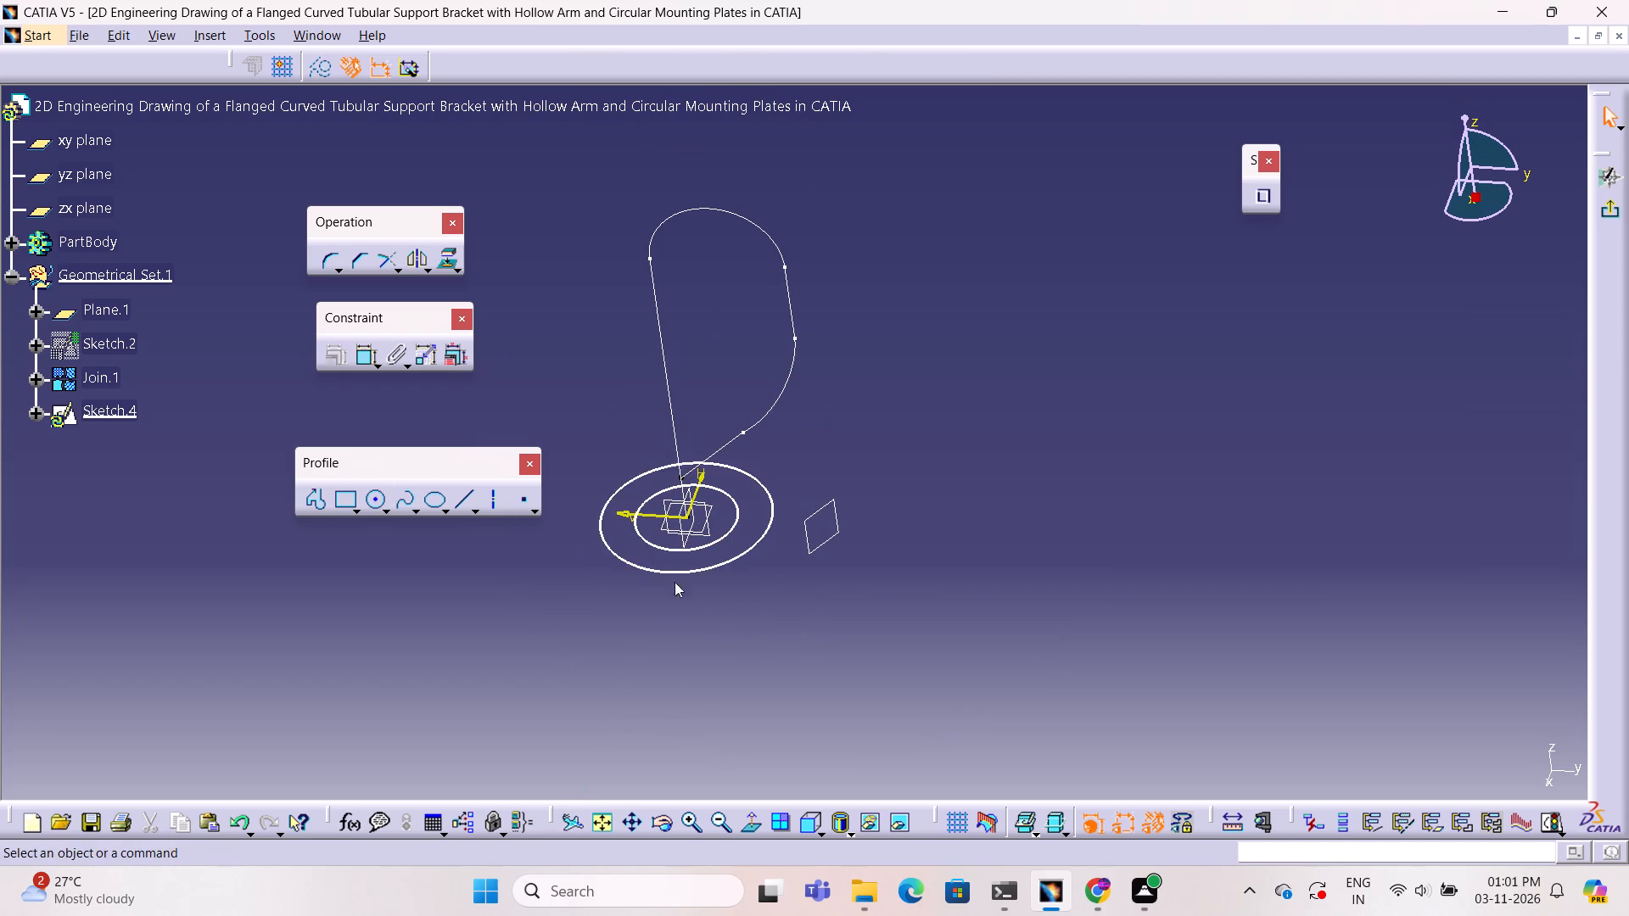
{"action": "left_click_drag", "start_coordinate": [727, 560], "coordinate": [708, 567]}
{"action": "left_click", "coordinate": [719, 592]}
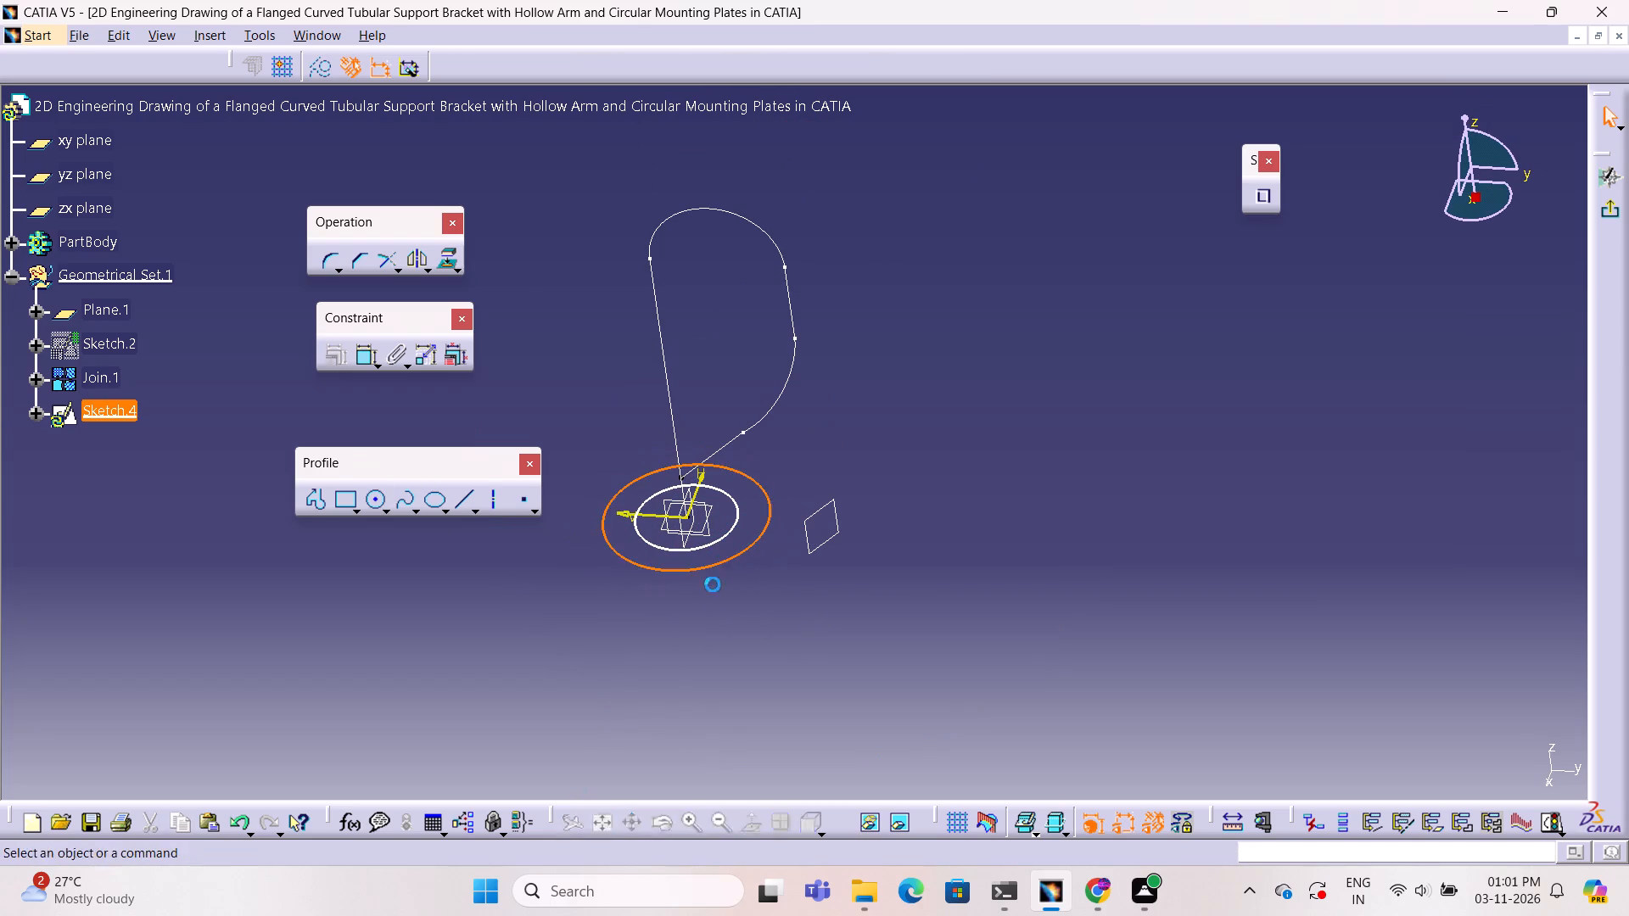
Constrain the diameter of the outer circle at the centreline's foot to 15 mm.
{"action": "left_click", "coordinate": [363, 361]}
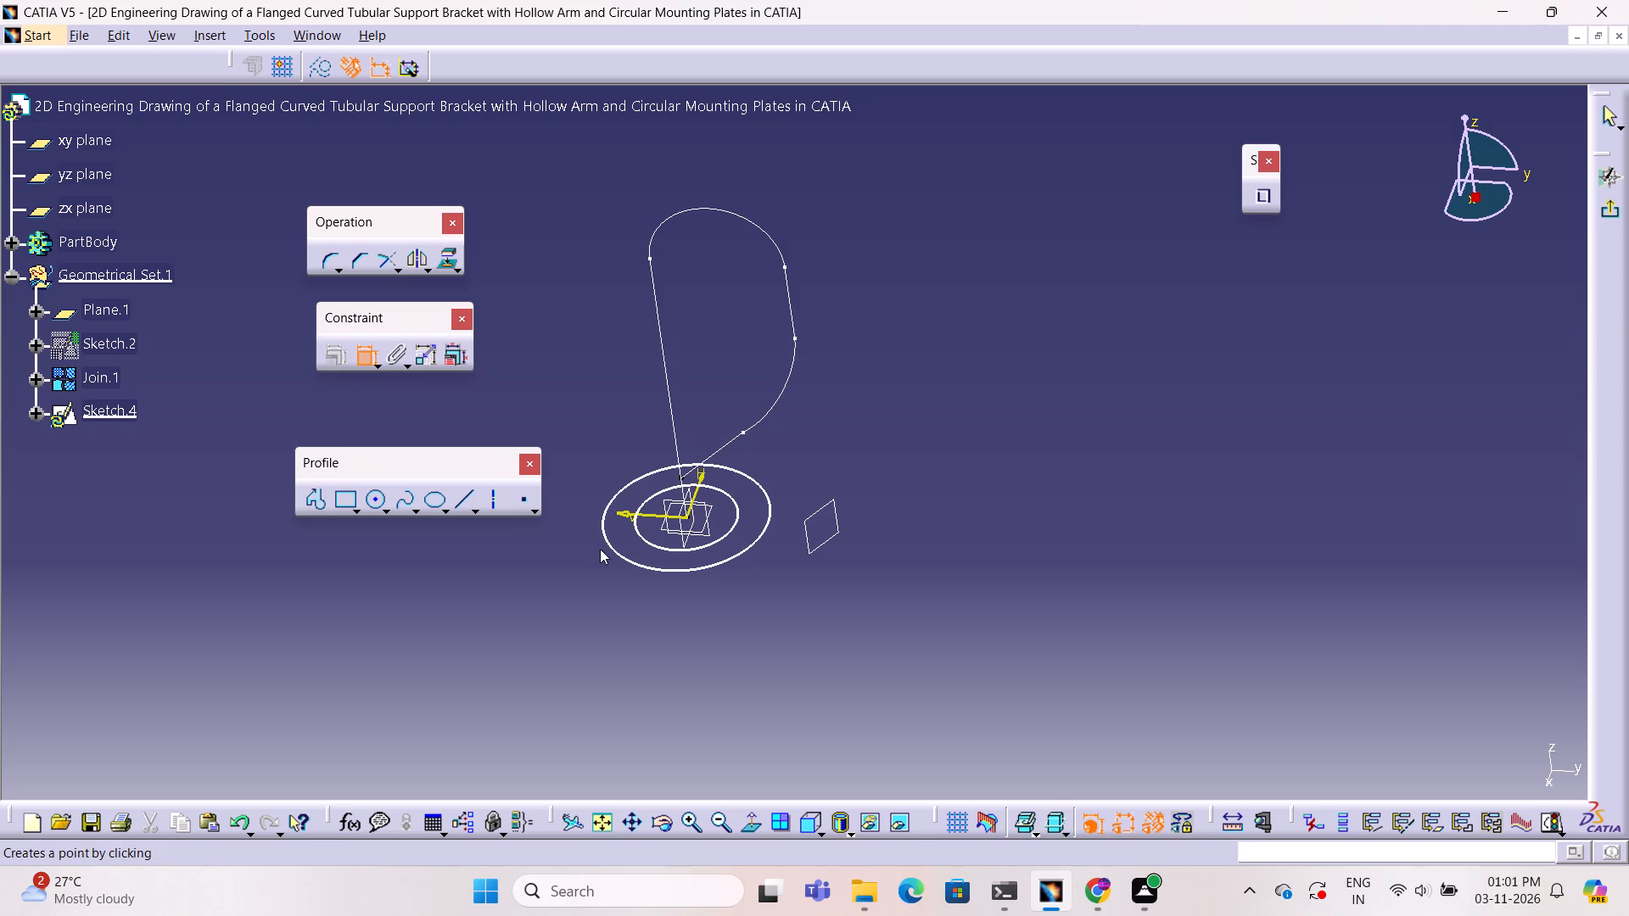
{"action": "left_click", "coordinate": [613, 550]}
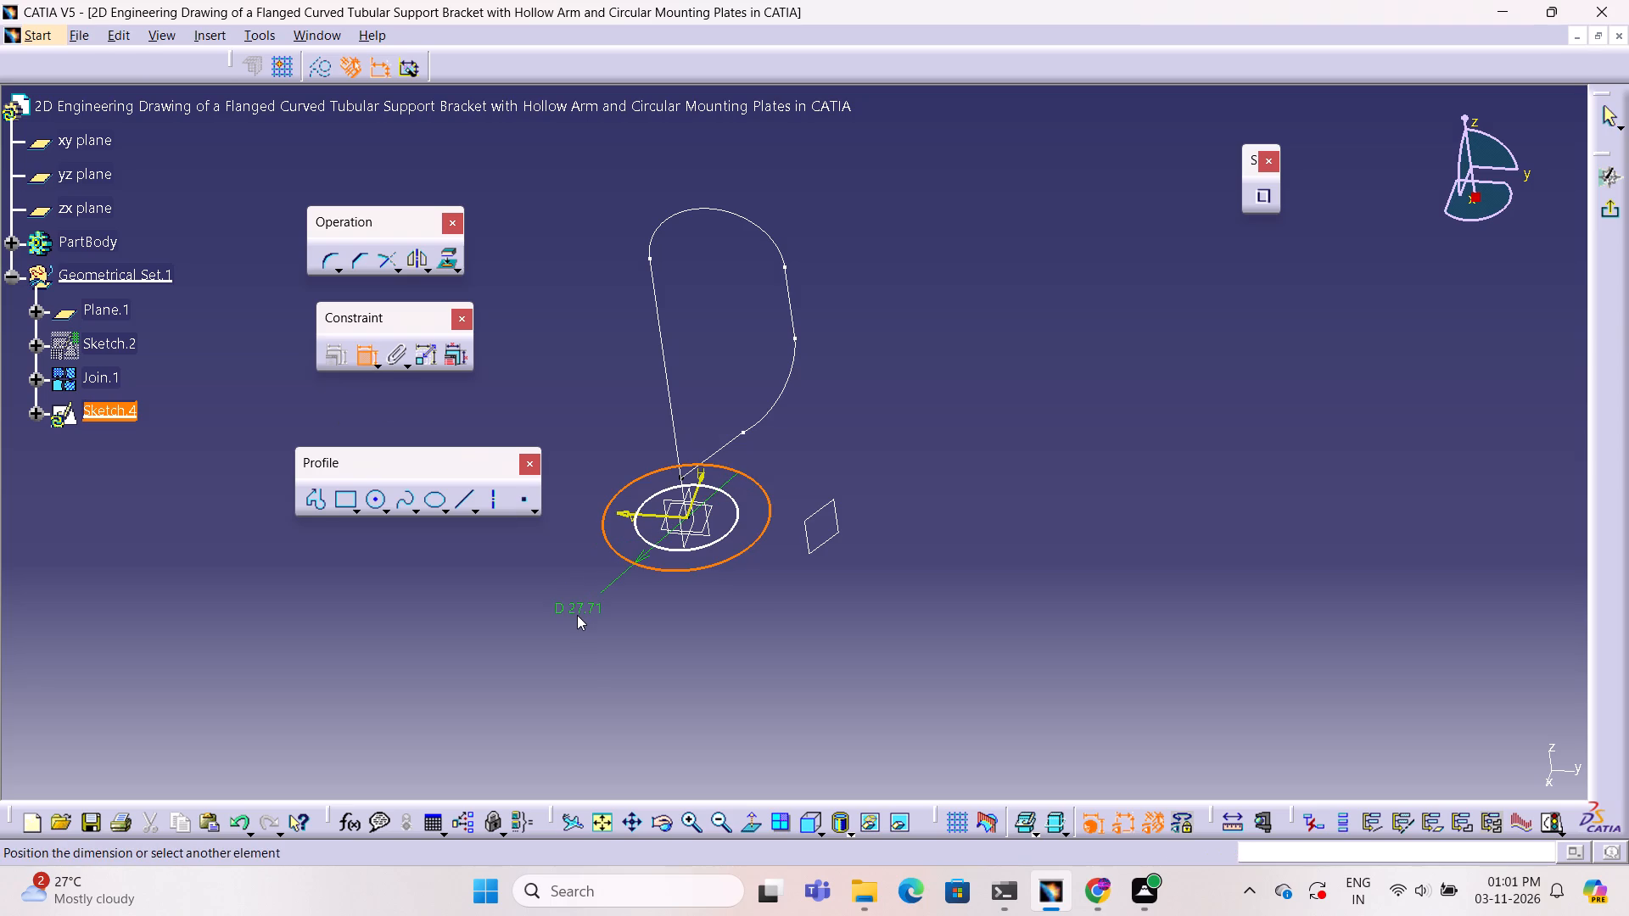
{"action": "left_click", "coordinate": [577, 615]}
{"action": "double_click", "coordinate": [581, 605]}
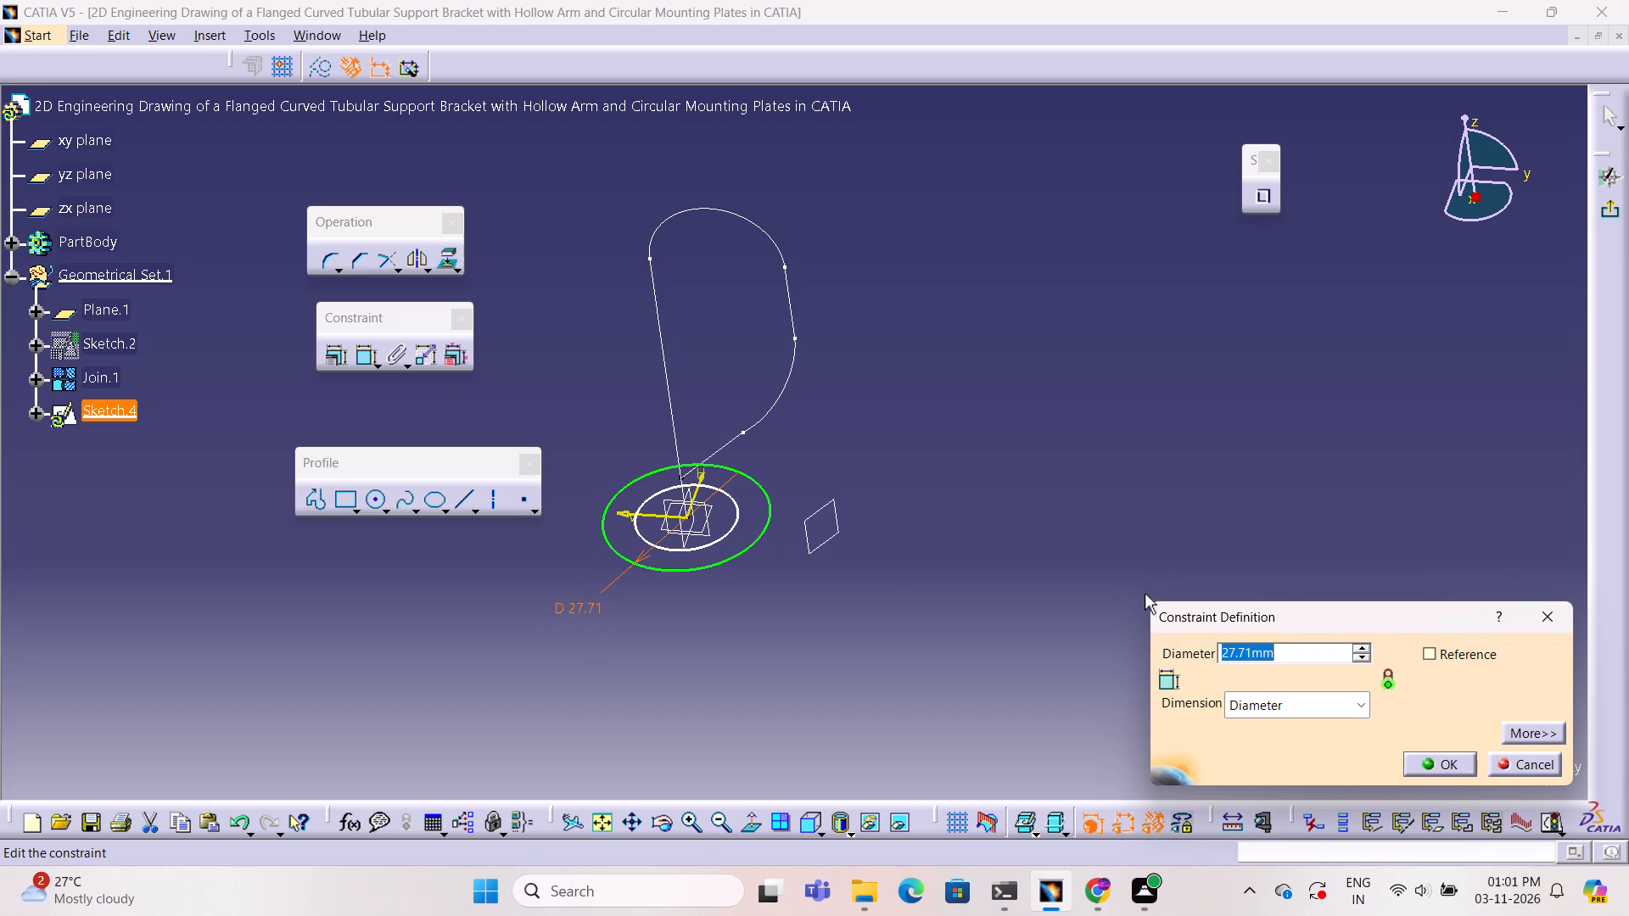
{"action": "type", "text": "15"}
{"action": "key", "text": "Return"}
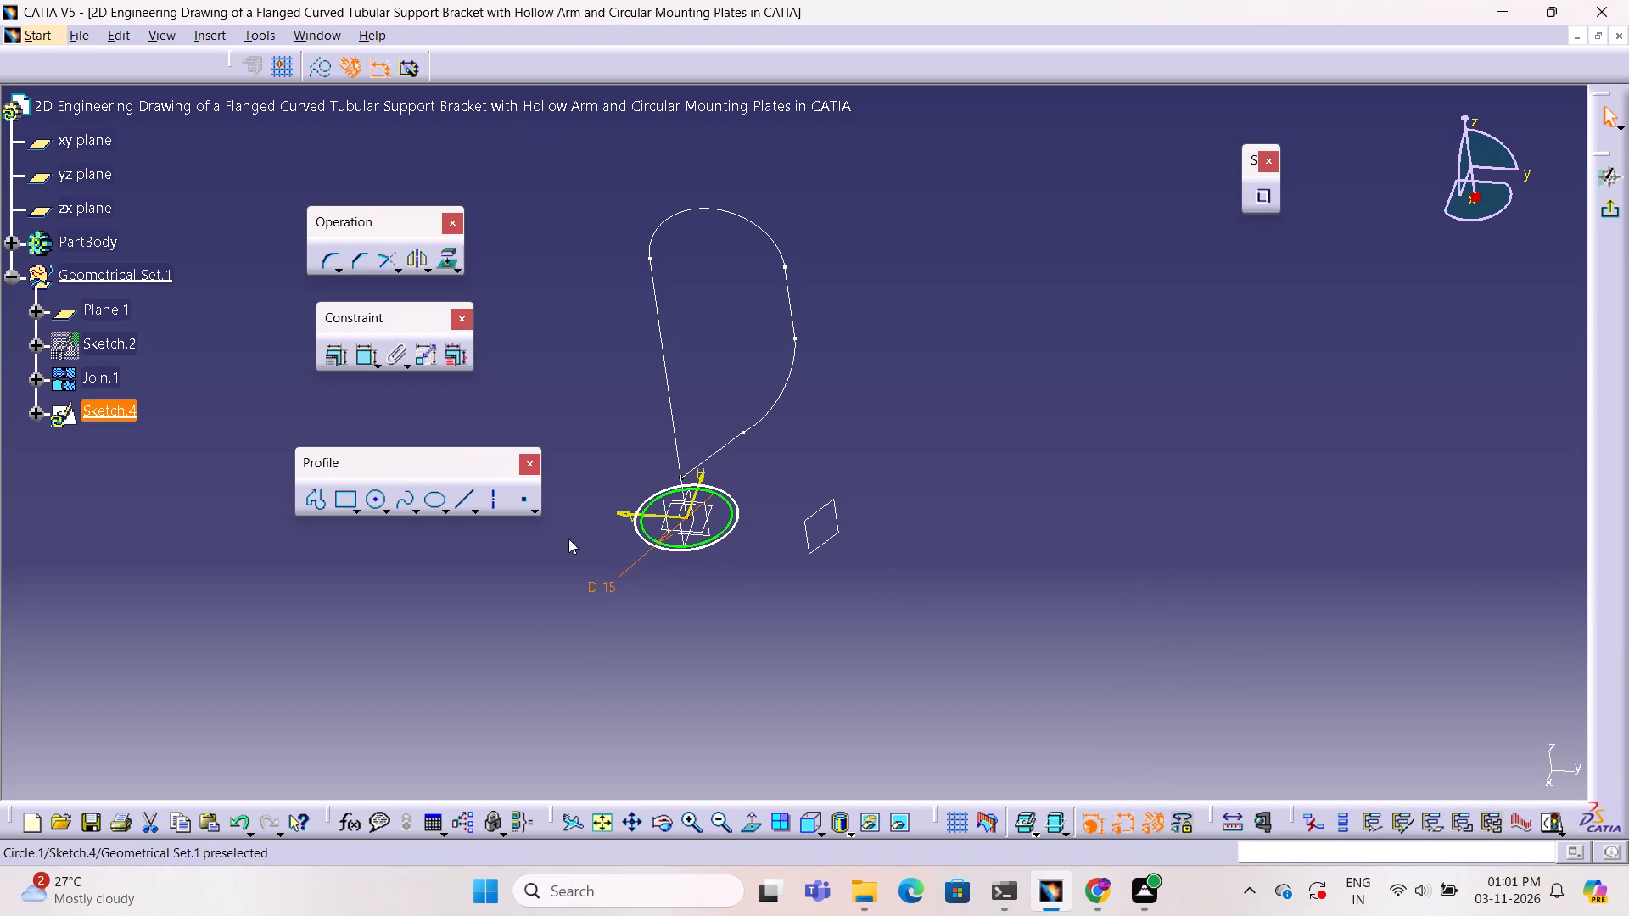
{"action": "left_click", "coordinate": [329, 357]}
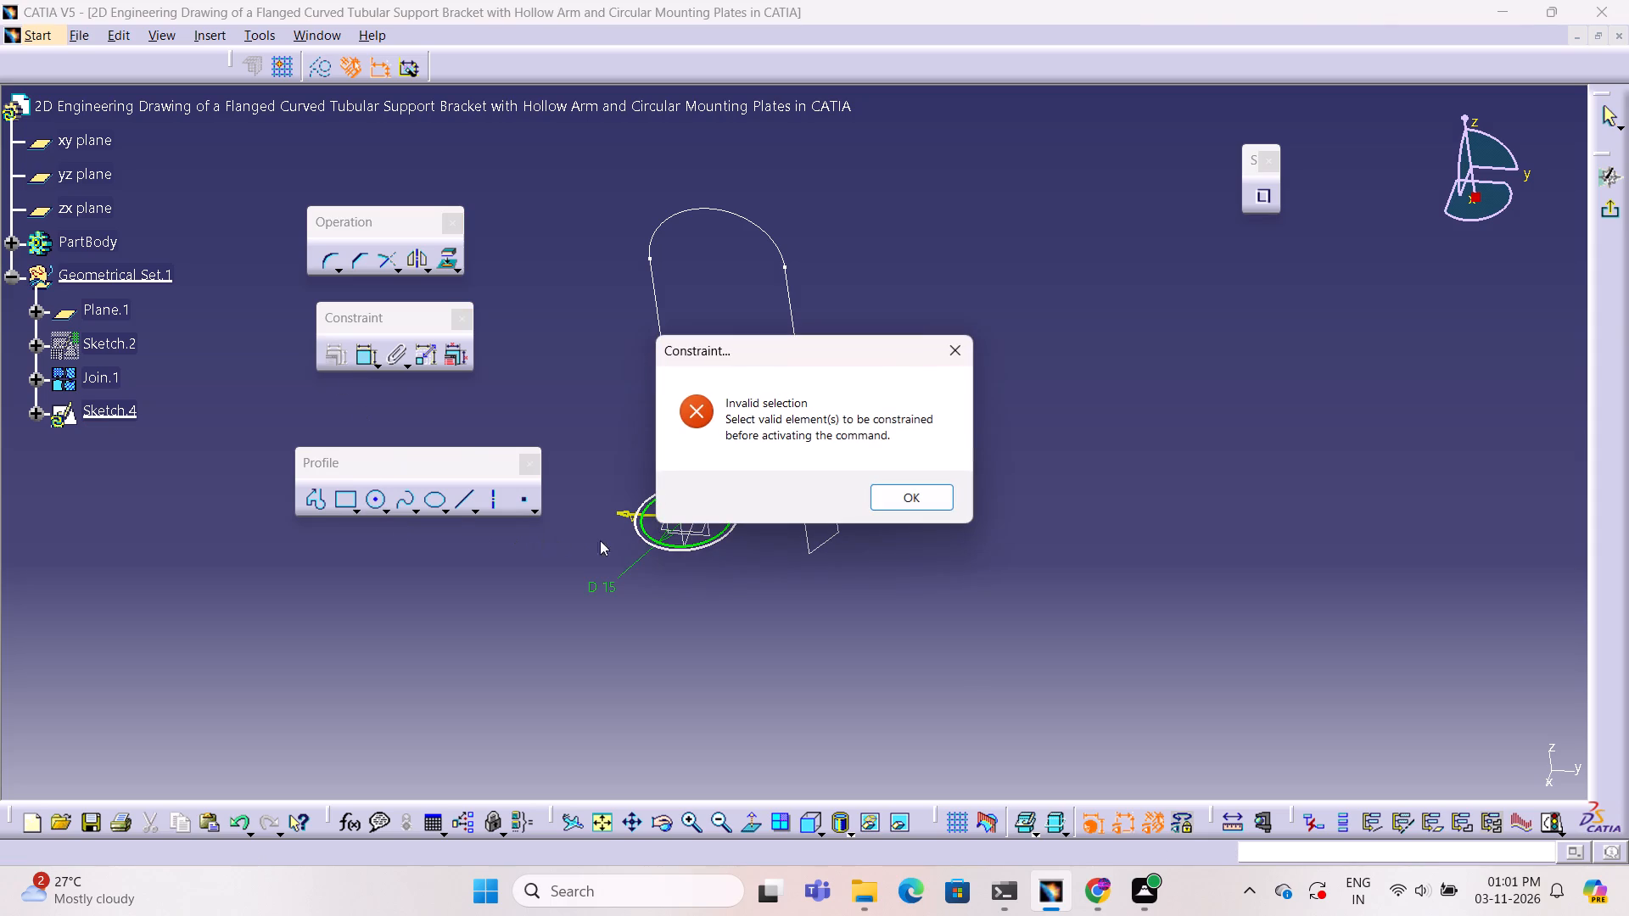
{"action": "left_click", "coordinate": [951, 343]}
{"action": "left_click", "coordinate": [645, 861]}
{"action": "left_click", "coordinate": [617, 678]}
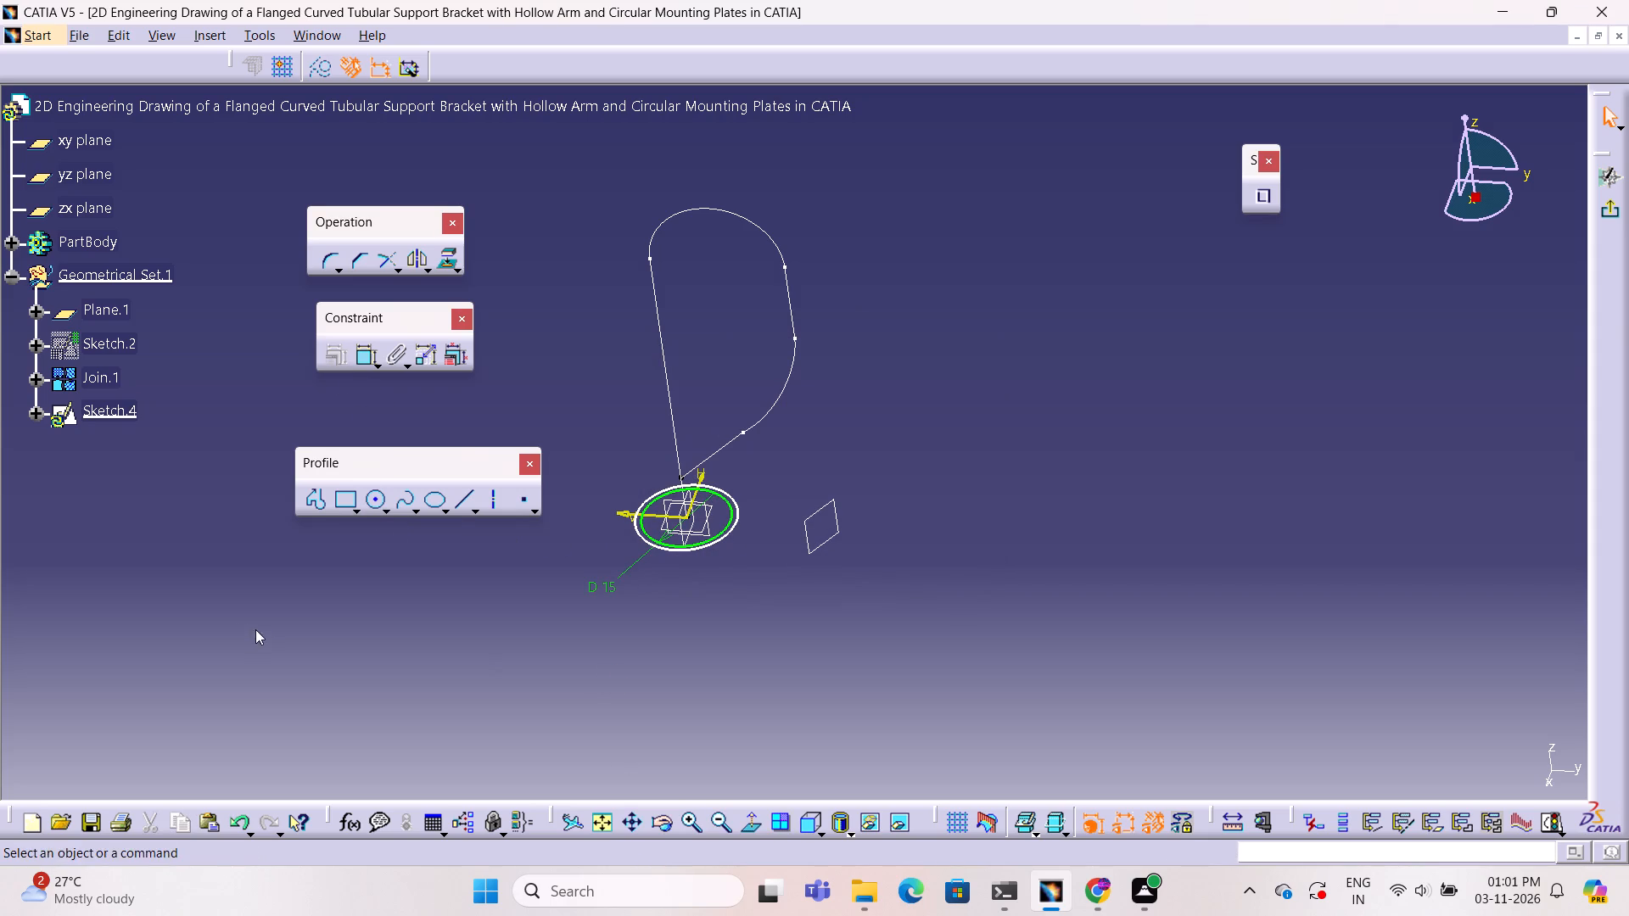
Constrain the diameter of the other, undimensioned concentric circle to 10 mm and exit the sketch.
{"action": "left_click", "coordinate": [361, 365]}
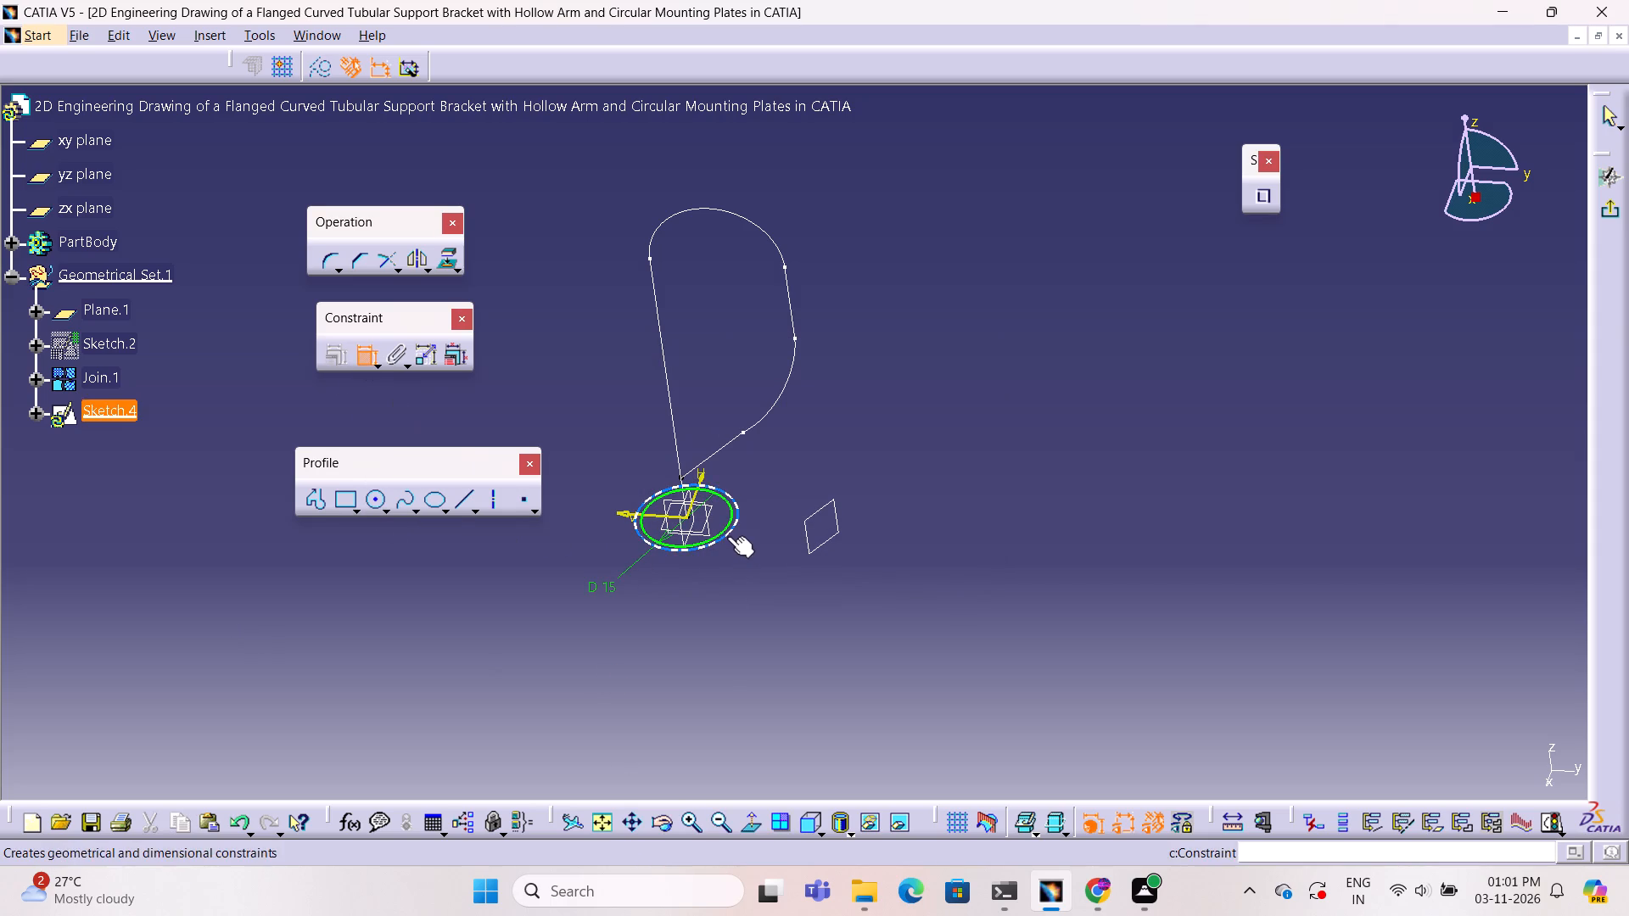
{"action": "left_click", "coordinate": [726, 535]}
{"action": "left_click", "coordinate": [699, 620]}
{"action": "double_click", "coordinate": [699, 612]}
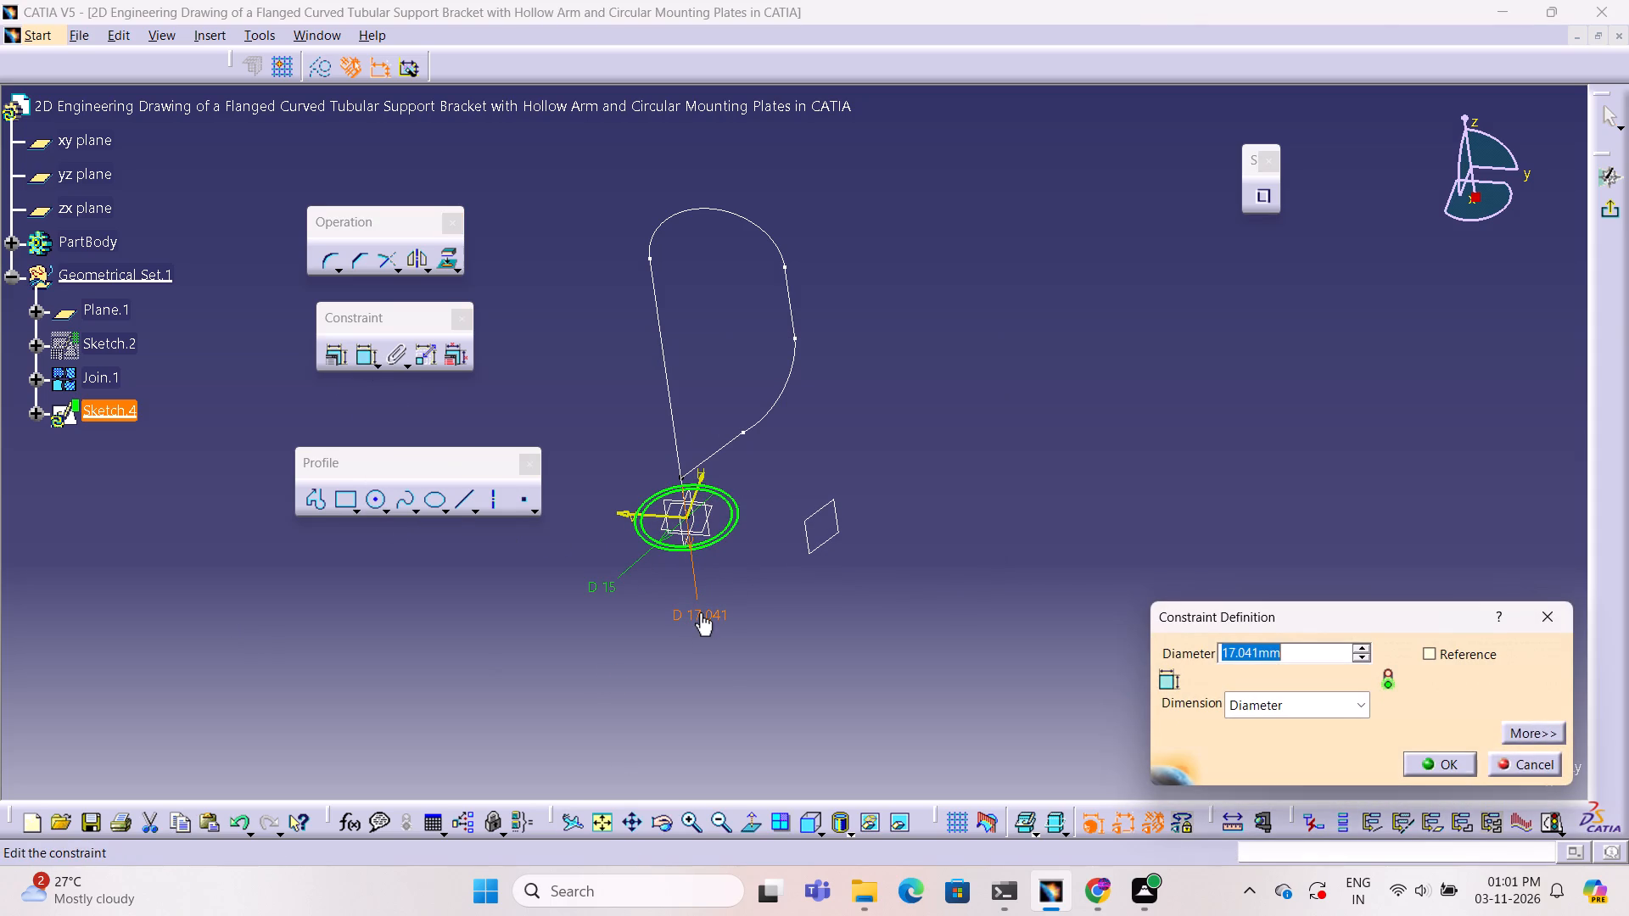
{"action": "type", "text": "10"}
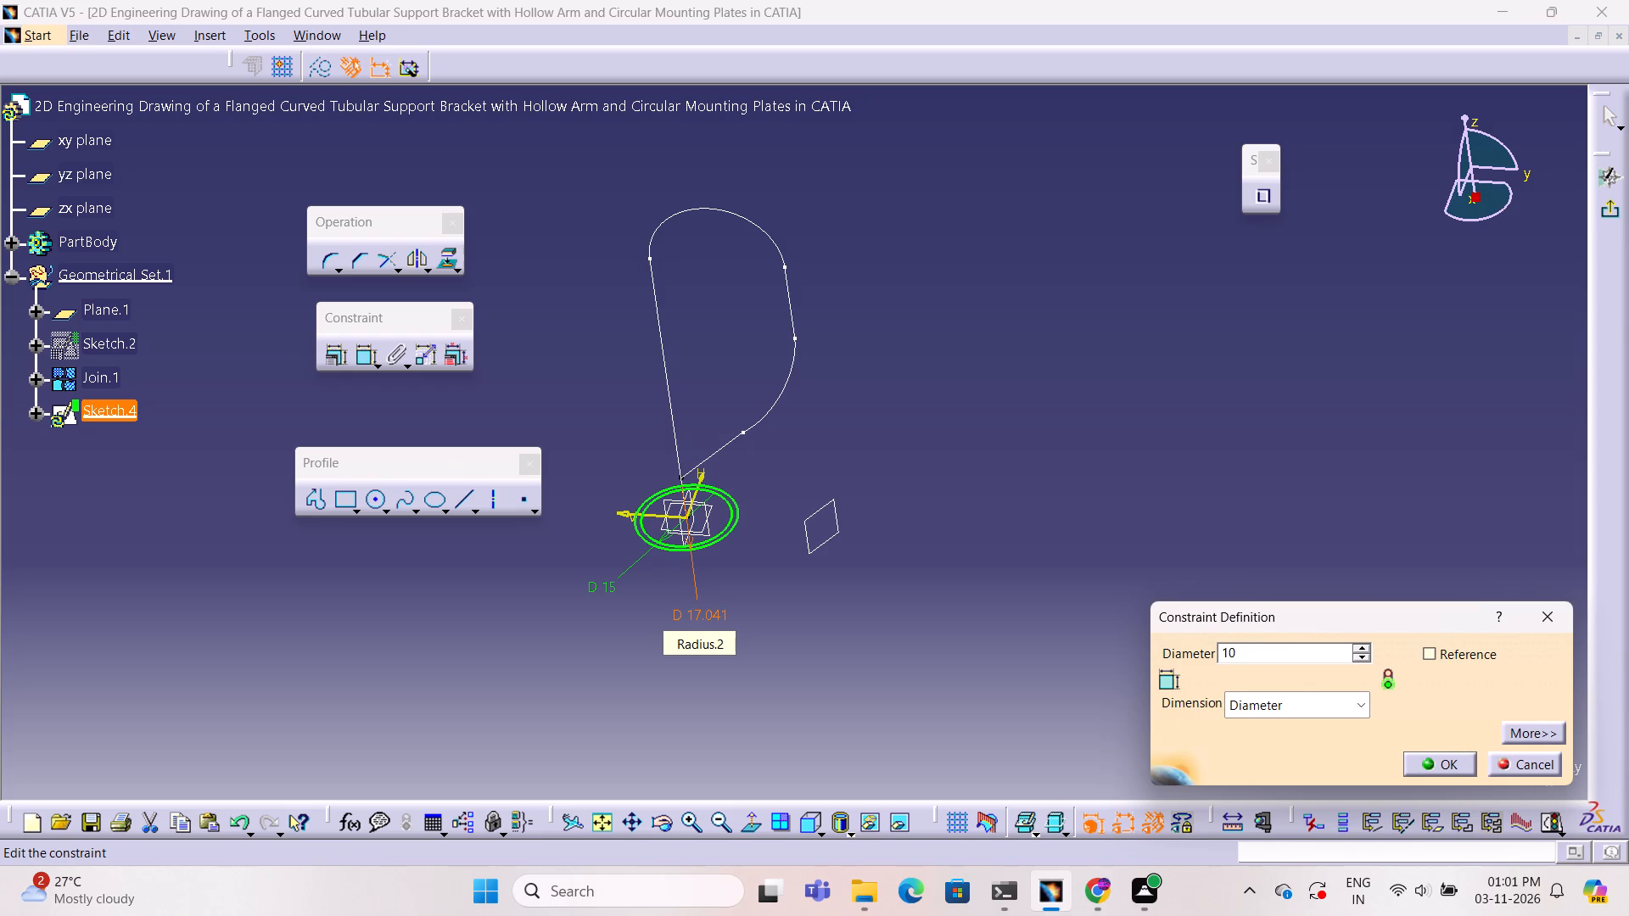
{"action": "left_click", "coordinate": [1457, 768]}
{"action": "left_click", "coordinate": [1197, 550]}
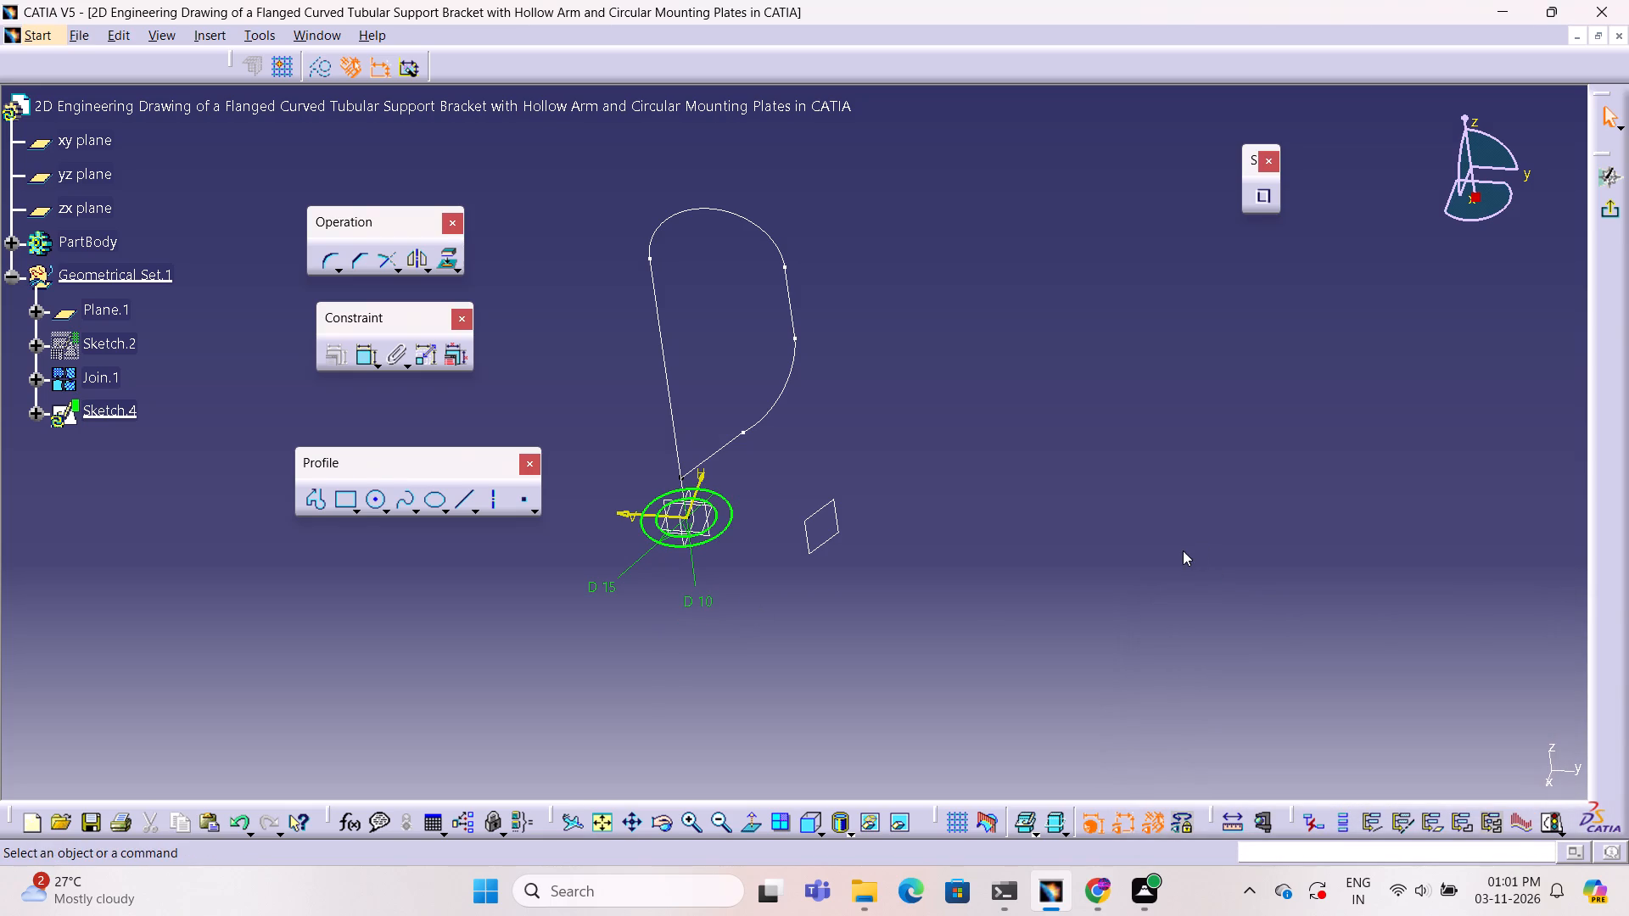
{"action": "left_click", "coordinate": [1619, 212]}
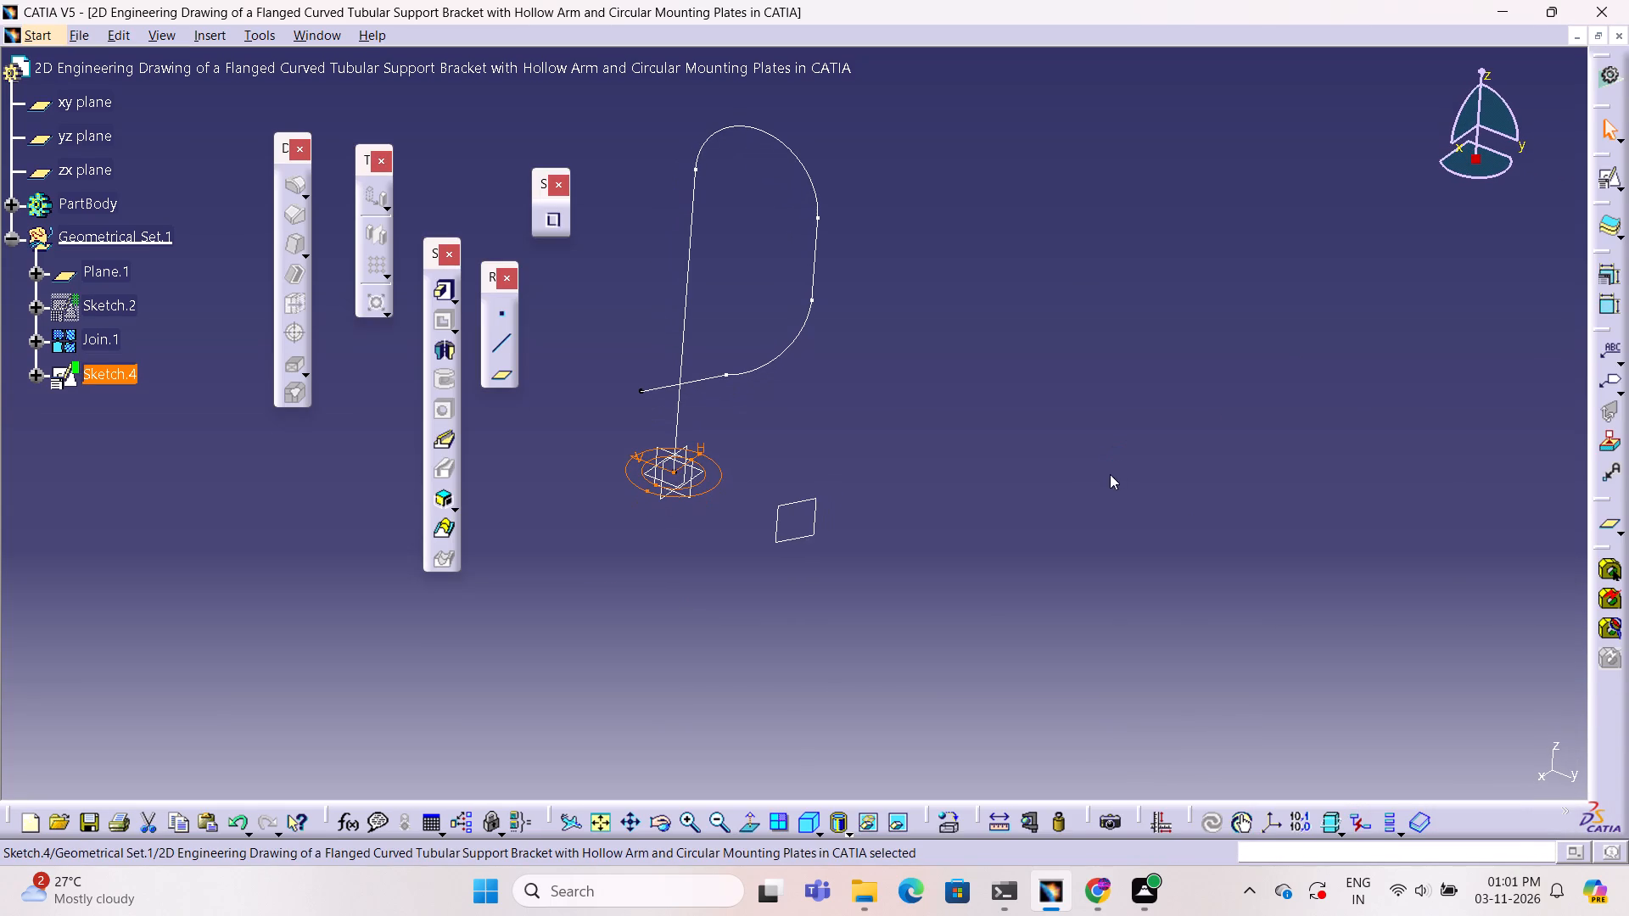
Start a Rib in the PartBody with the concentric-circle sketch, Sketch.4, as its profile.
{"action": "left_click", "coordinate": [443, 435]}
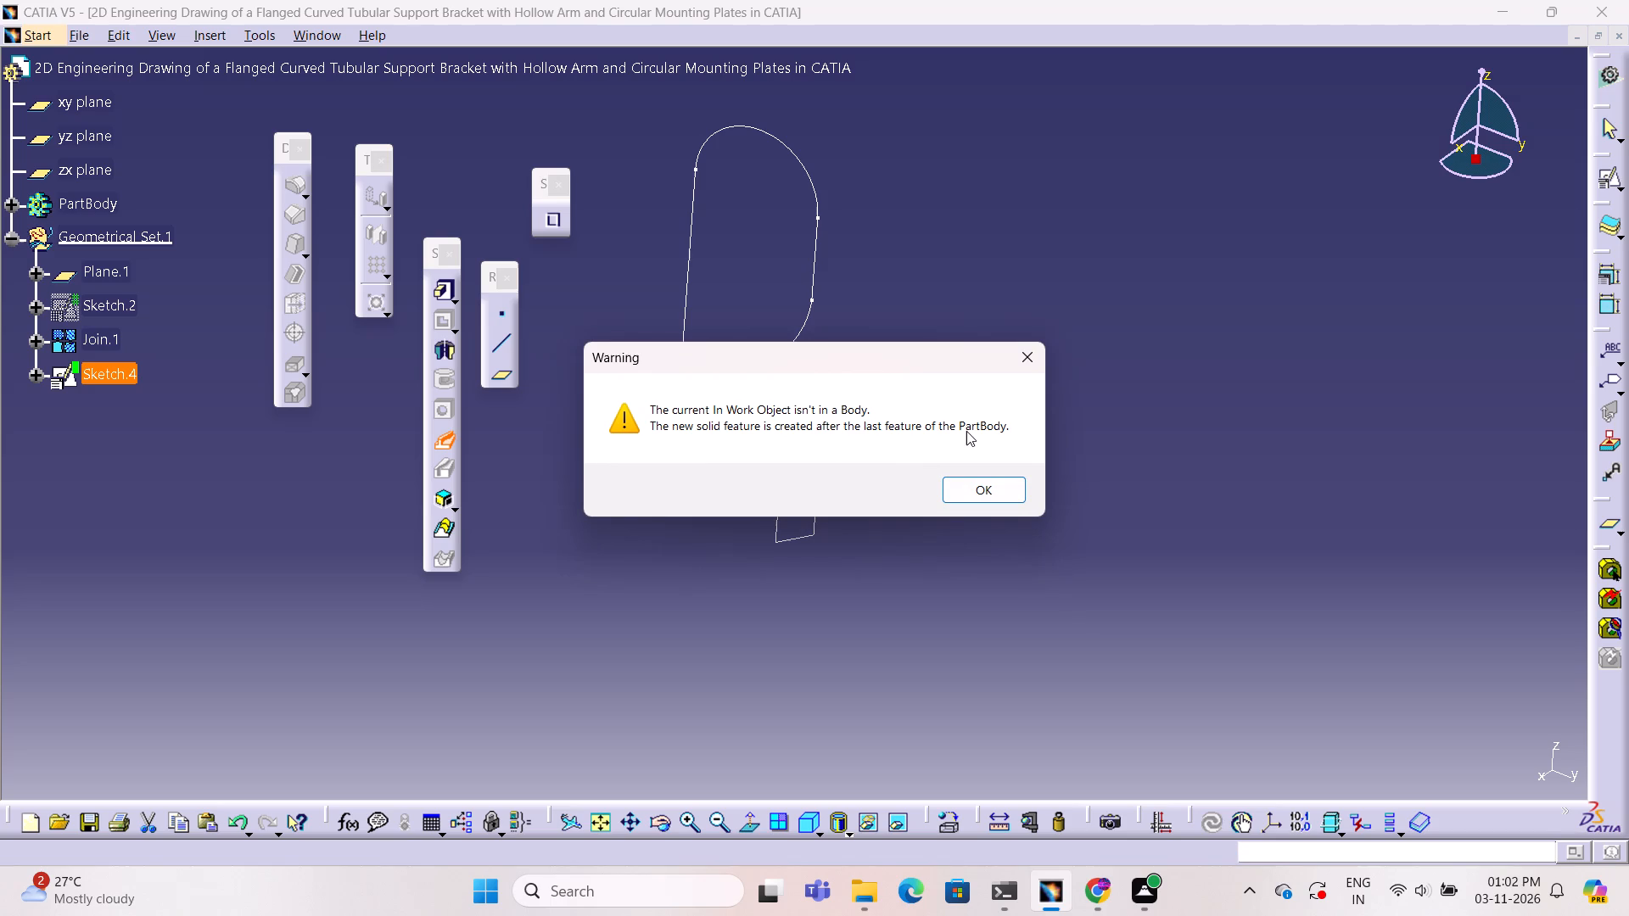
{"action": "left_click", "coordinate": [1027, 361]}
{"action": "left_click", "coordinate": [1066, 351]}
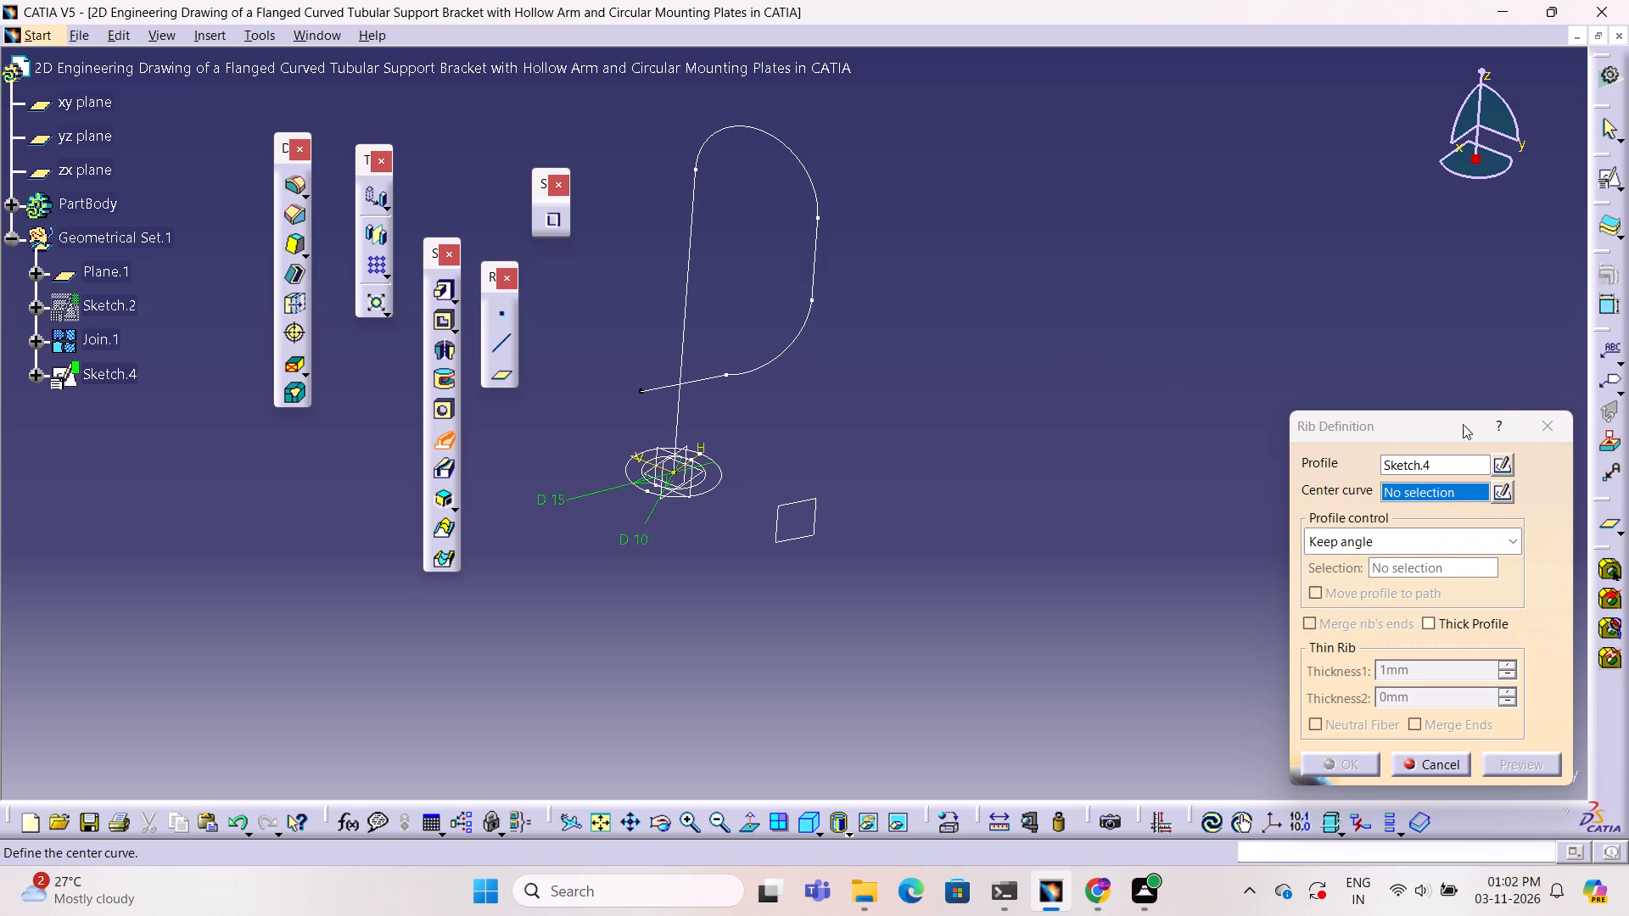
{"action": "middle_click_drag", "start_coordinate": [865, 401], "coordinate": [981, 410]}
{"action": "right_click_drag", "start_coordinate": [865, 401], "coordinate": [981, 410]}
{"action": "scroll", "coordinate": [977, 411], "scroll_direction": "down", "scroll_amount": 1}
{"action": "right_click_drag", "start_coordinate": [981, 410], "coordinate": [1107, 310]}
{"action": "middle_click_drag", "start_coordinate": [981, 410], "coordinate": [1107, 310]}
{"action": "right_click", "coordinate": [1107, 310]}
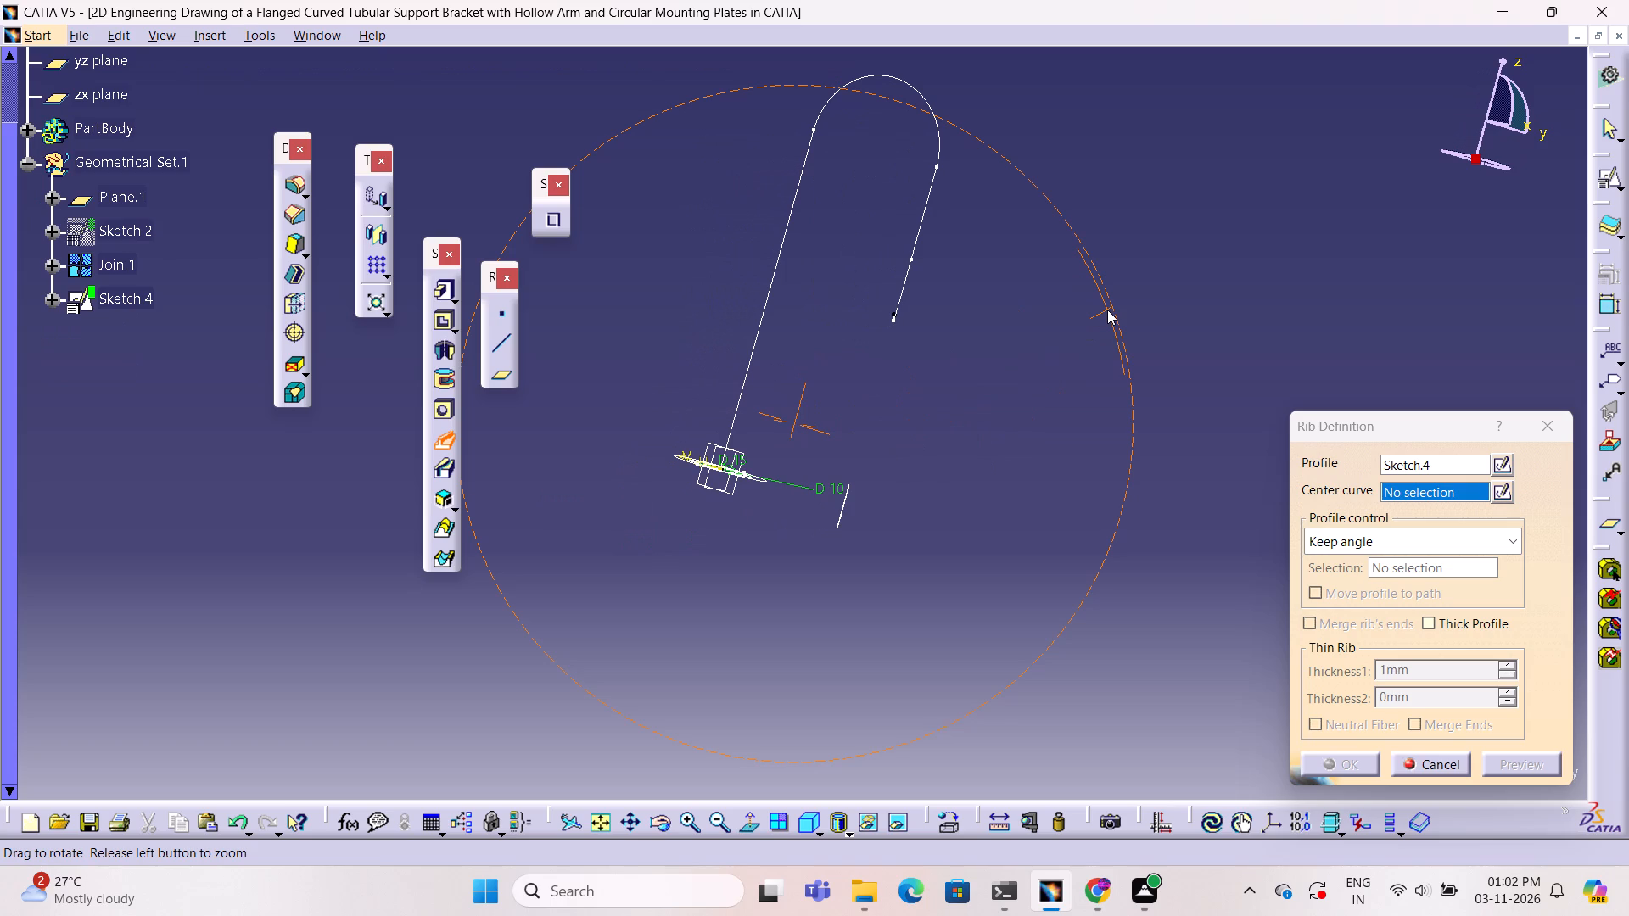
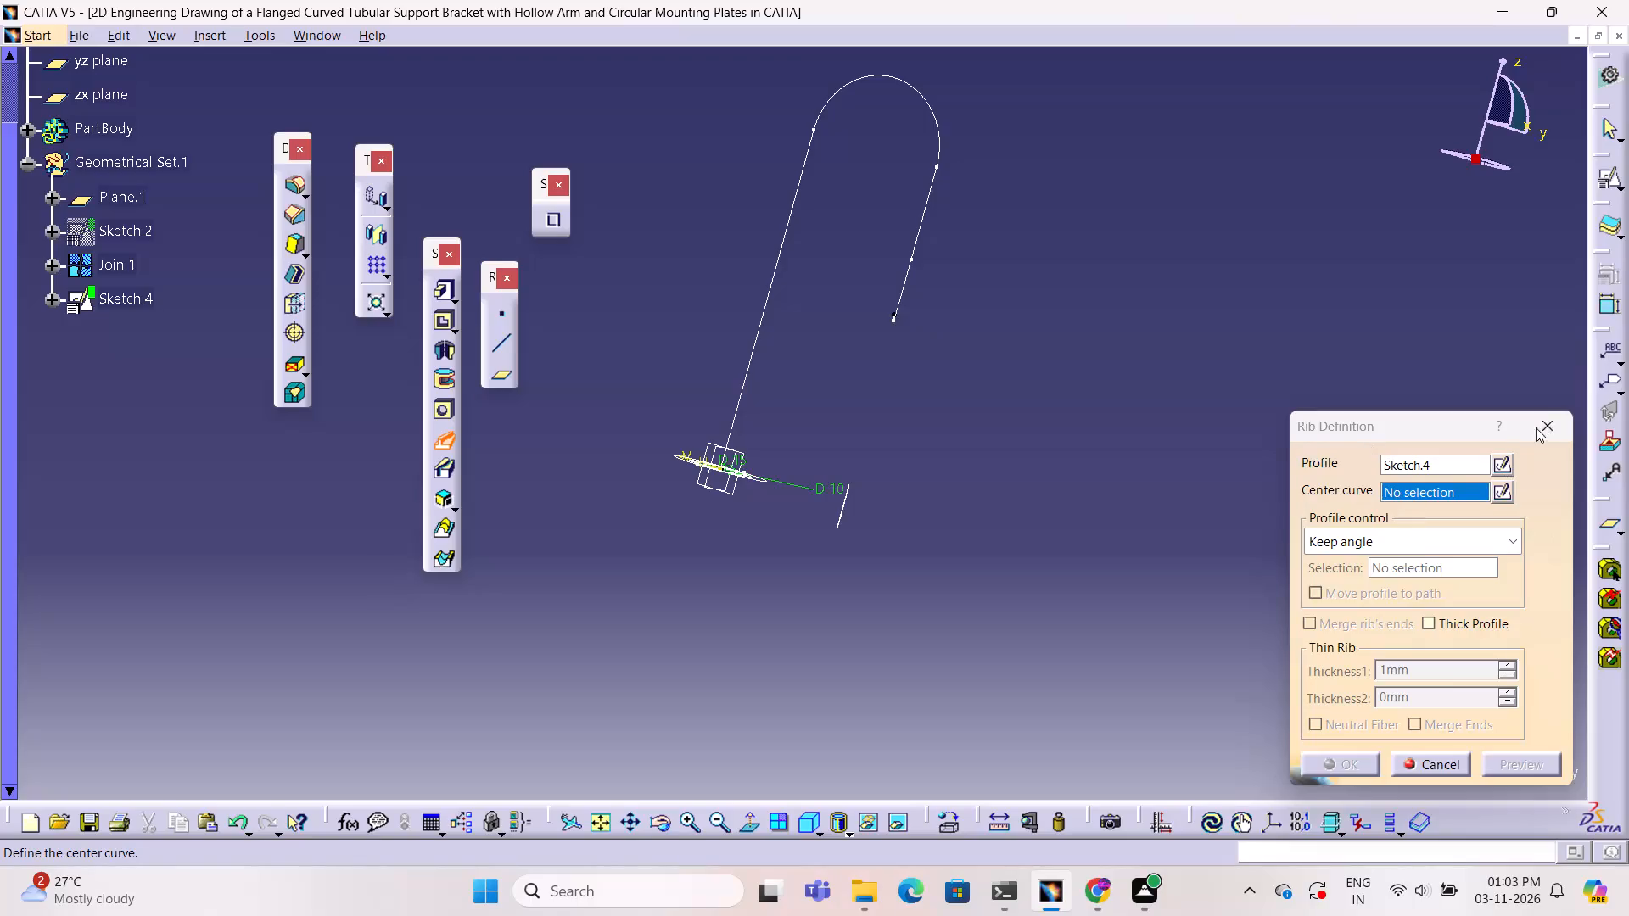
Restart the Rib and sweep the concentric-circle profile Sketch.4 along the hook-shaped centre curve Join.1, keeping the angle.
{"action": "left_click", "coordinate": [1556, 428]}
{"action": "left_click", "coordinate": [1154, 413]}
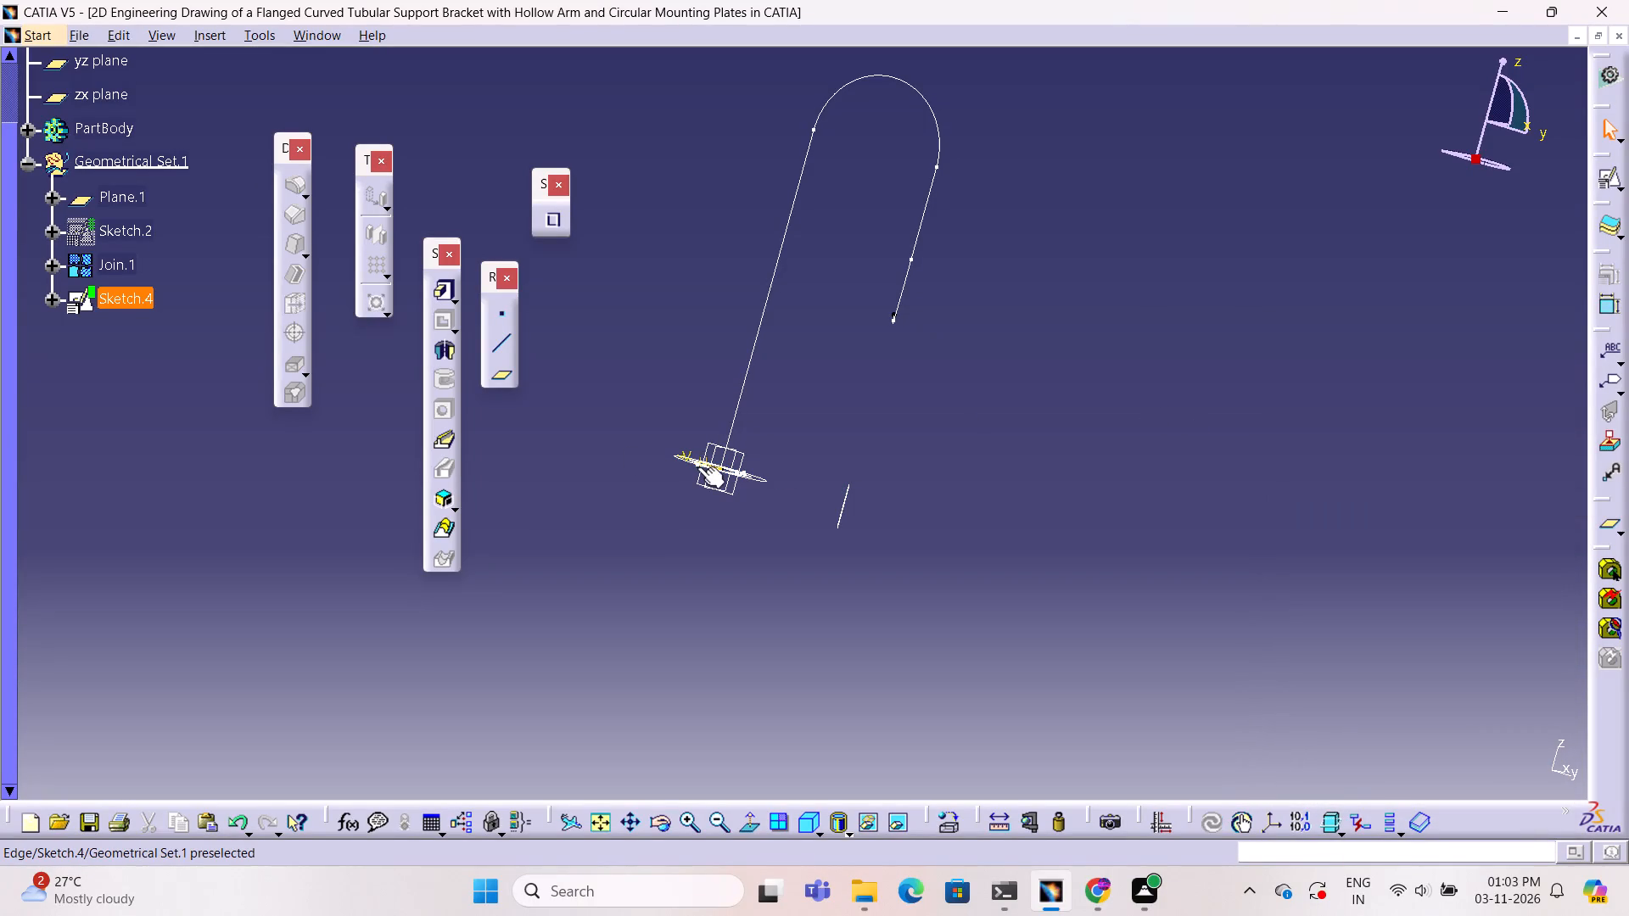
{"action": "left_click", "coordinate": [147, 297]}
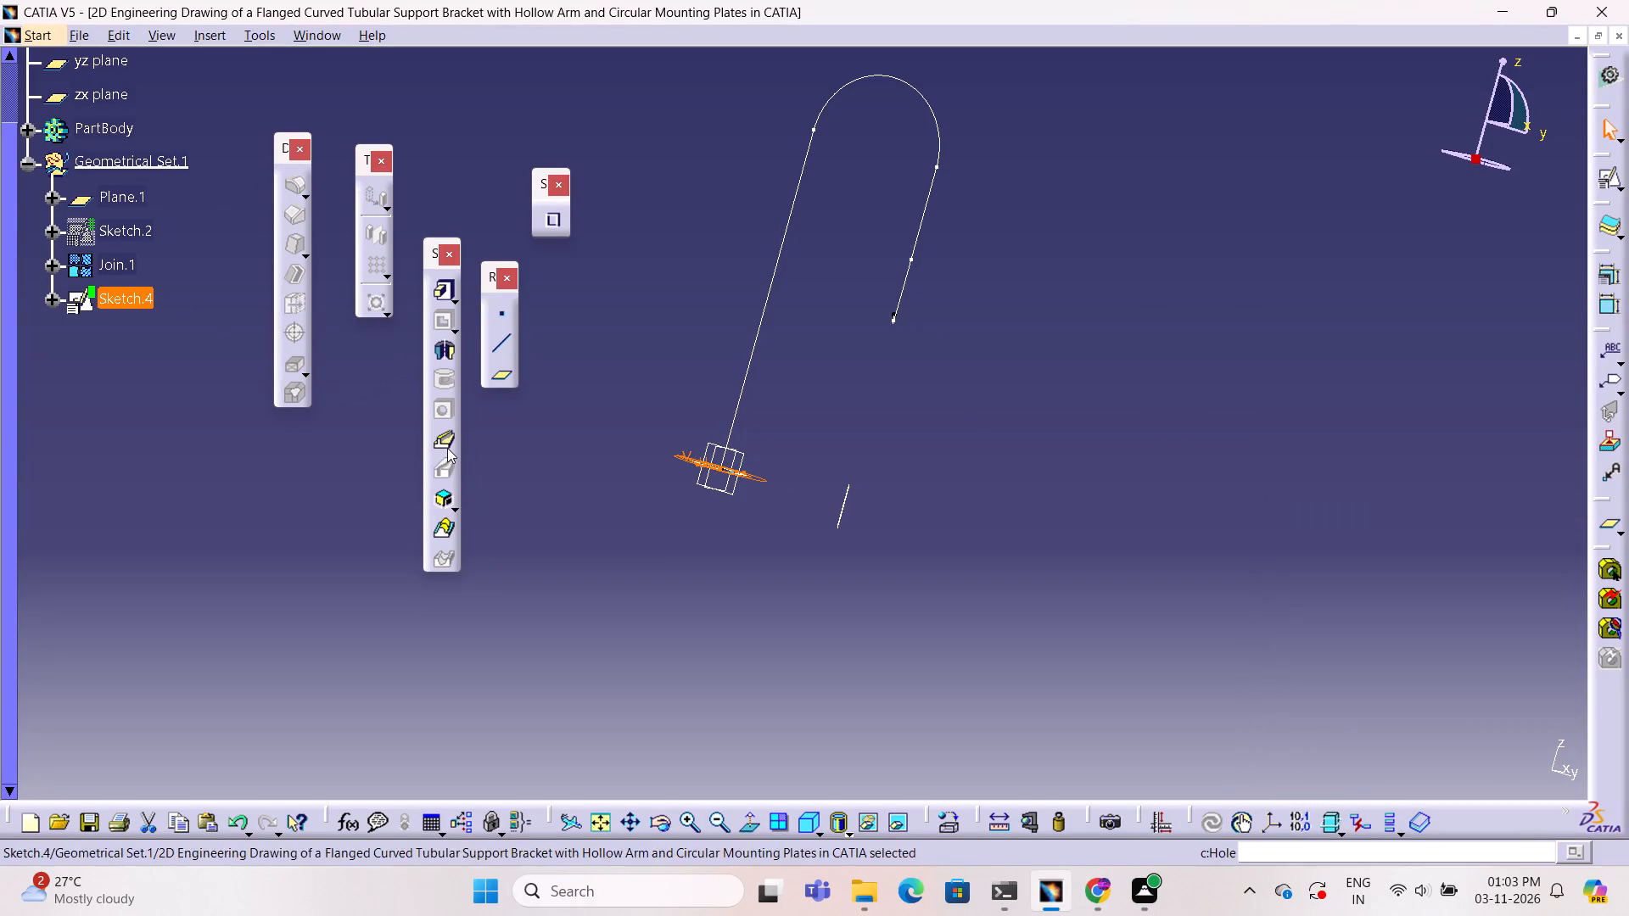
{"action": "left_click", "coordinate": [447, 449]}
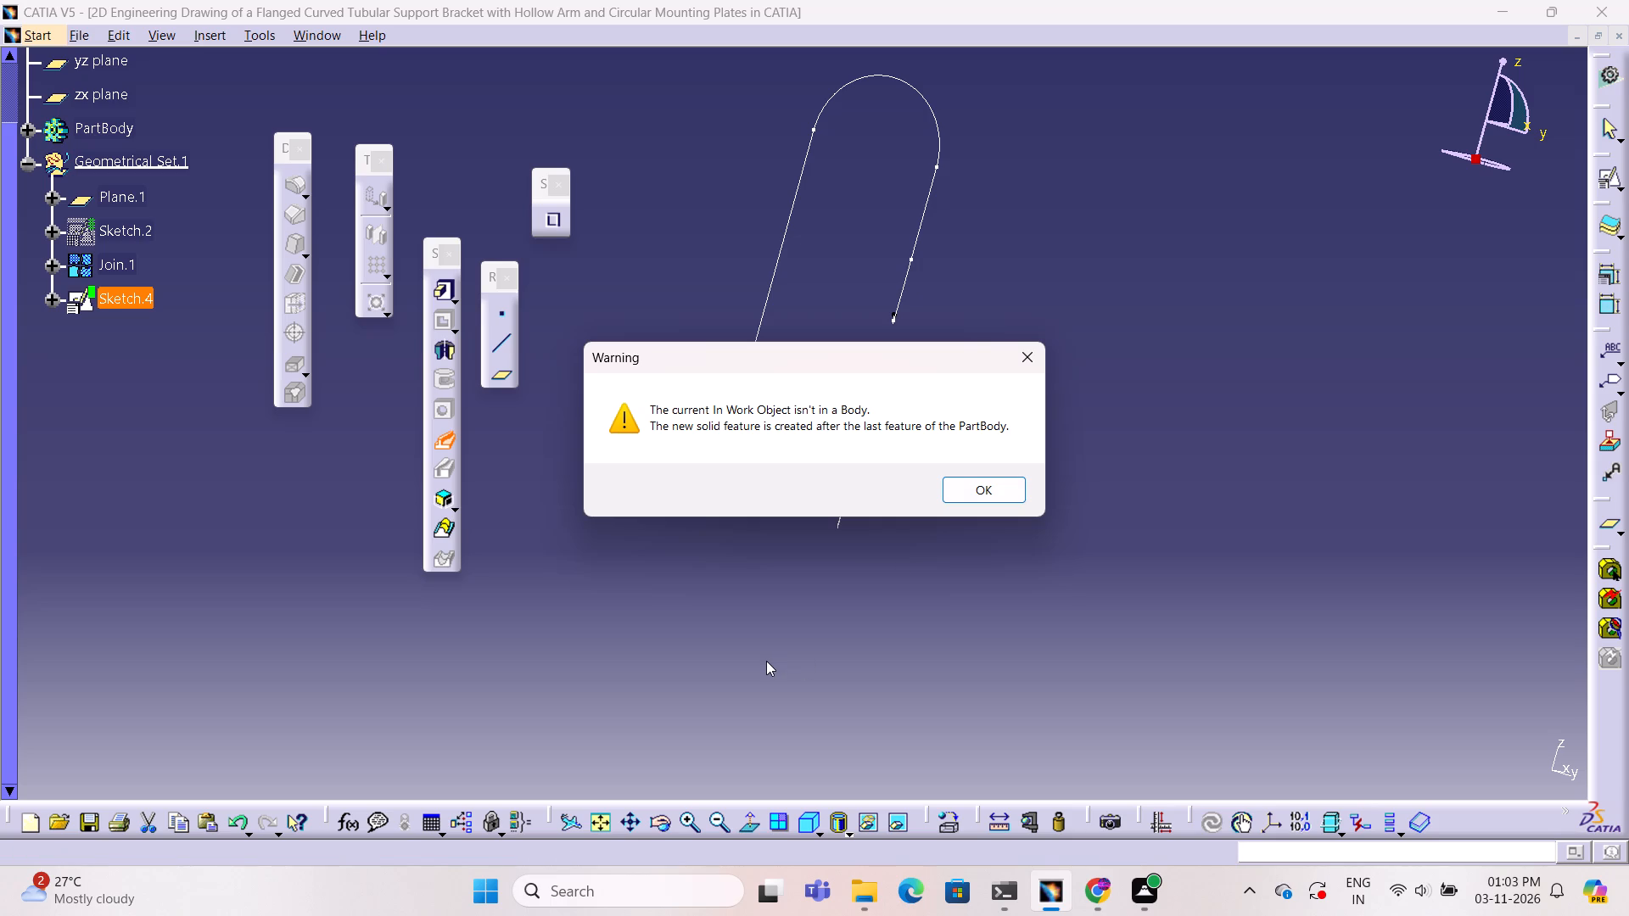
{"action": "left_click", "coordinate": [1001, 488]}
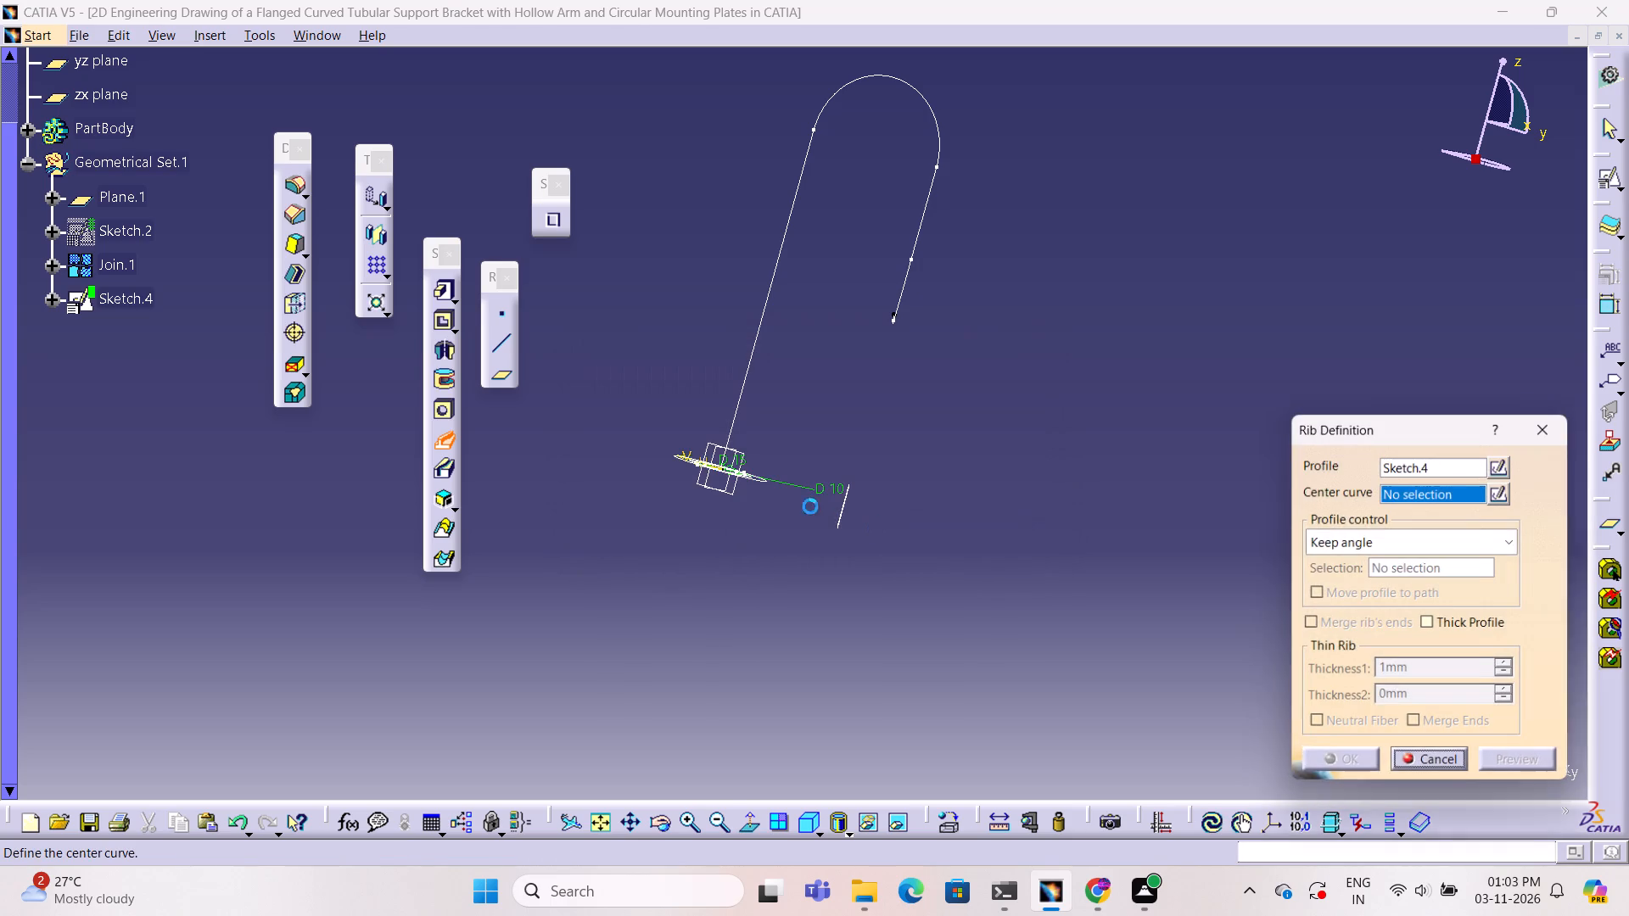
{"action": "left_click", "coordinate": [739, 389]}
{"action": "left_click", "coordinate": [1024, 343]}
{"action": "left_click", "coordinate": [875, 582]}
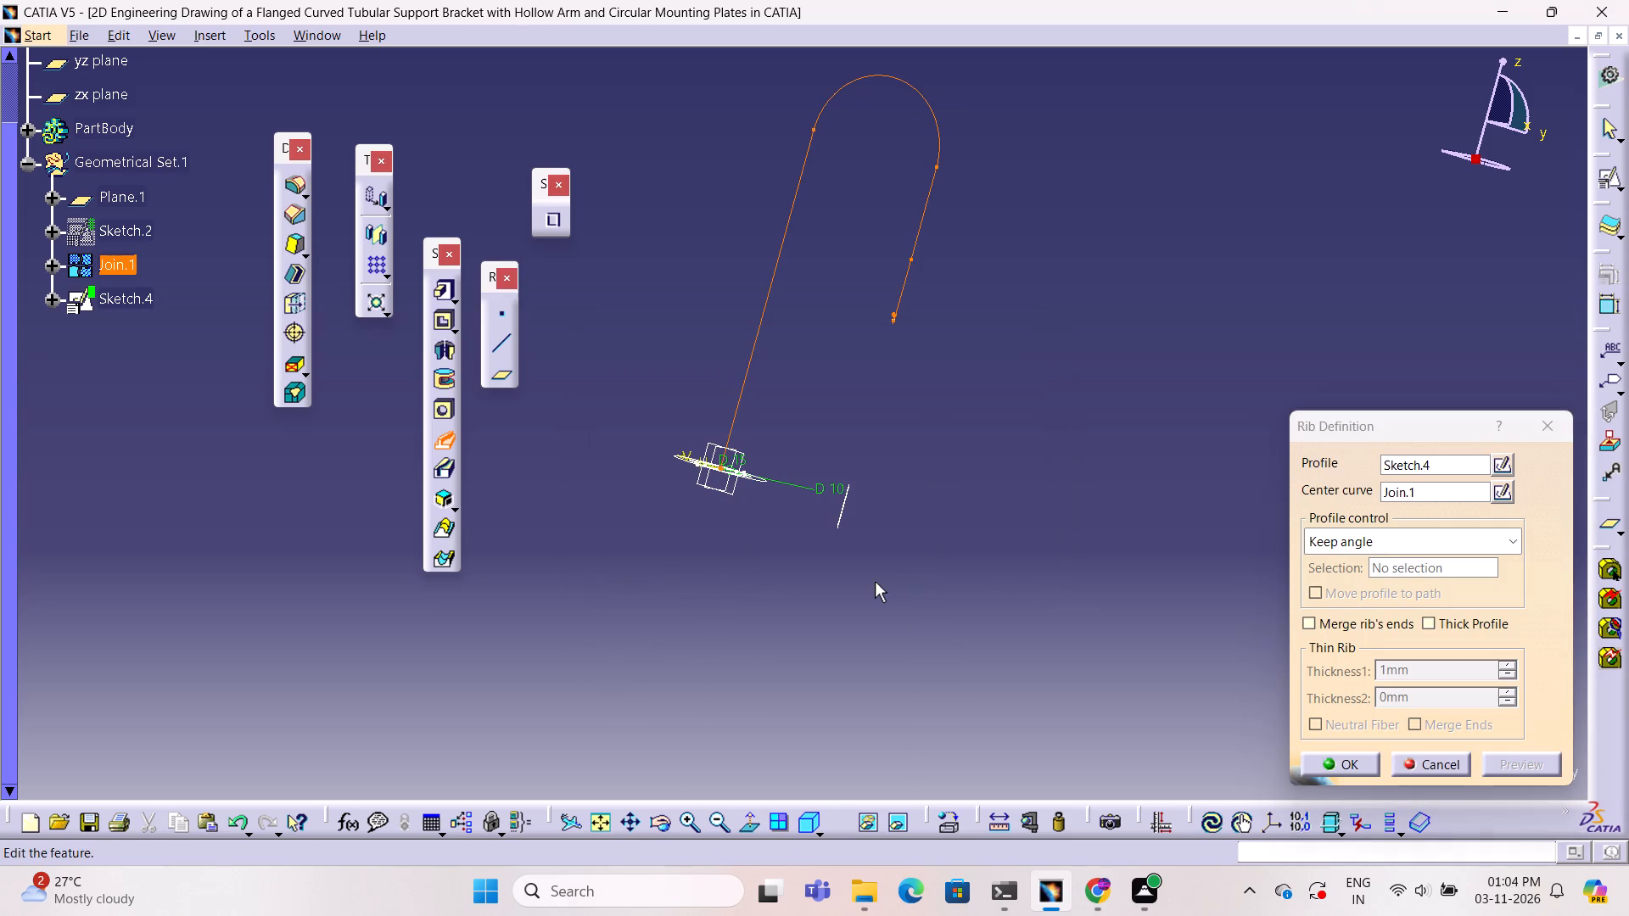
{"action": "middle_click", "coordinate": [875, 582]}
{"action": "left_click", "coordinate": [875, 582]}
{"action": "middle_click_drag", "start_coordinate": [875, 582], "coordinate": [814, 656]}
{"action": "right_click_drag", "start_coordinate": [875, 582], "coordinate": [814, 656]}
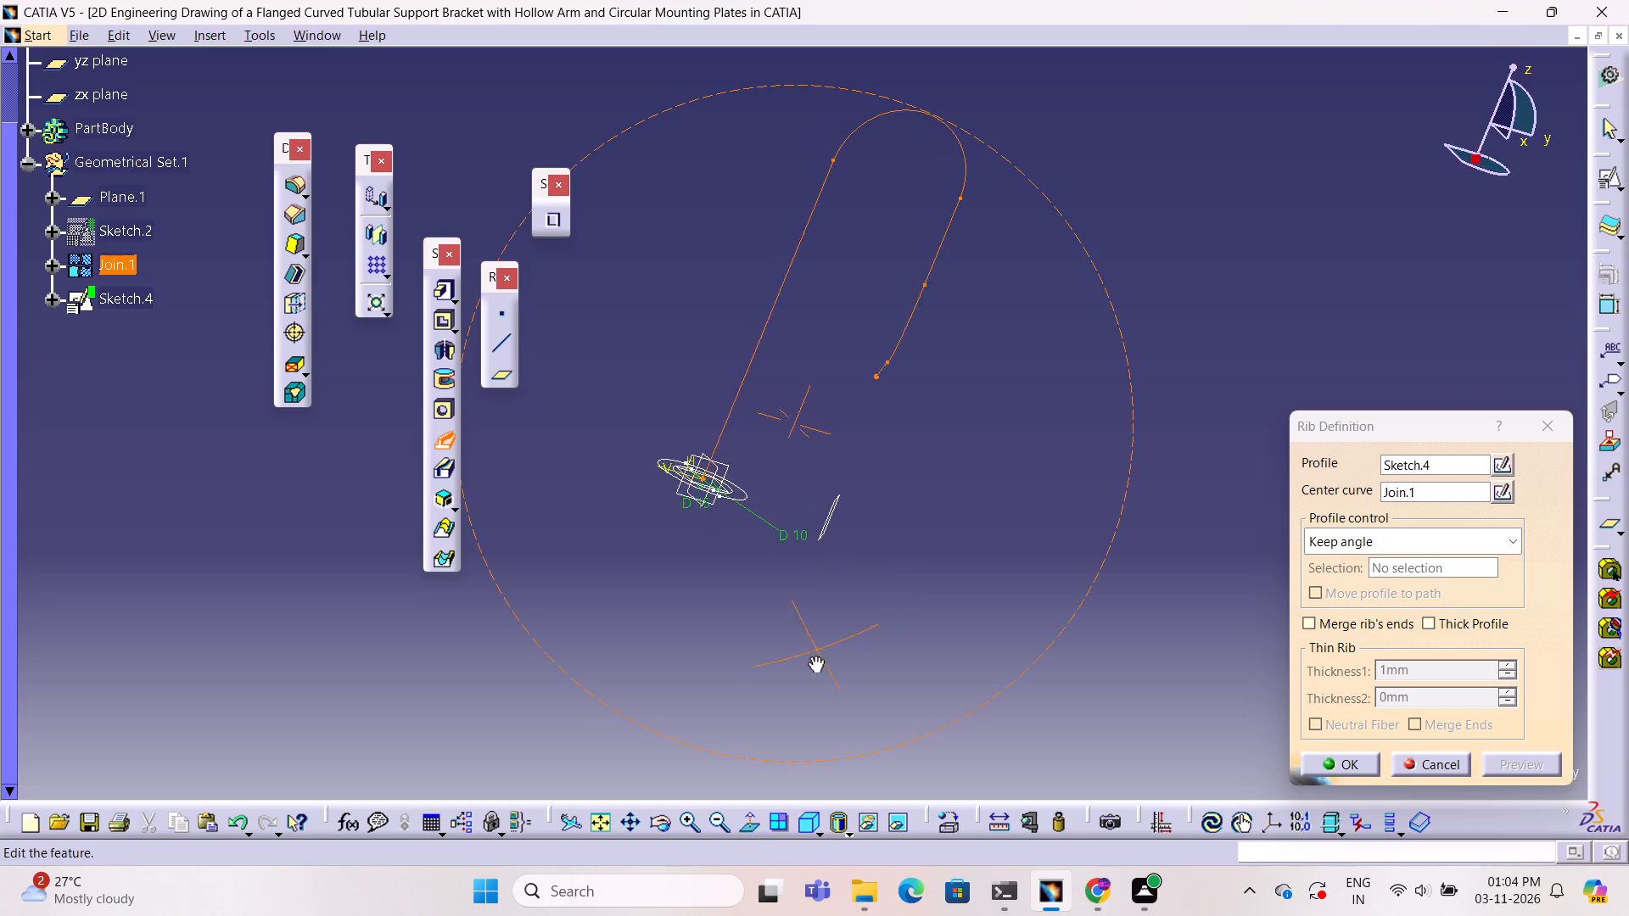
{"action": "middle_click_drag", "start_coordinate": [814, 656], "coordinate": [774, 723]}
{"action": "right_click_drag", "start_coordinate": [814, 656], "coordinate": [774, 723]}
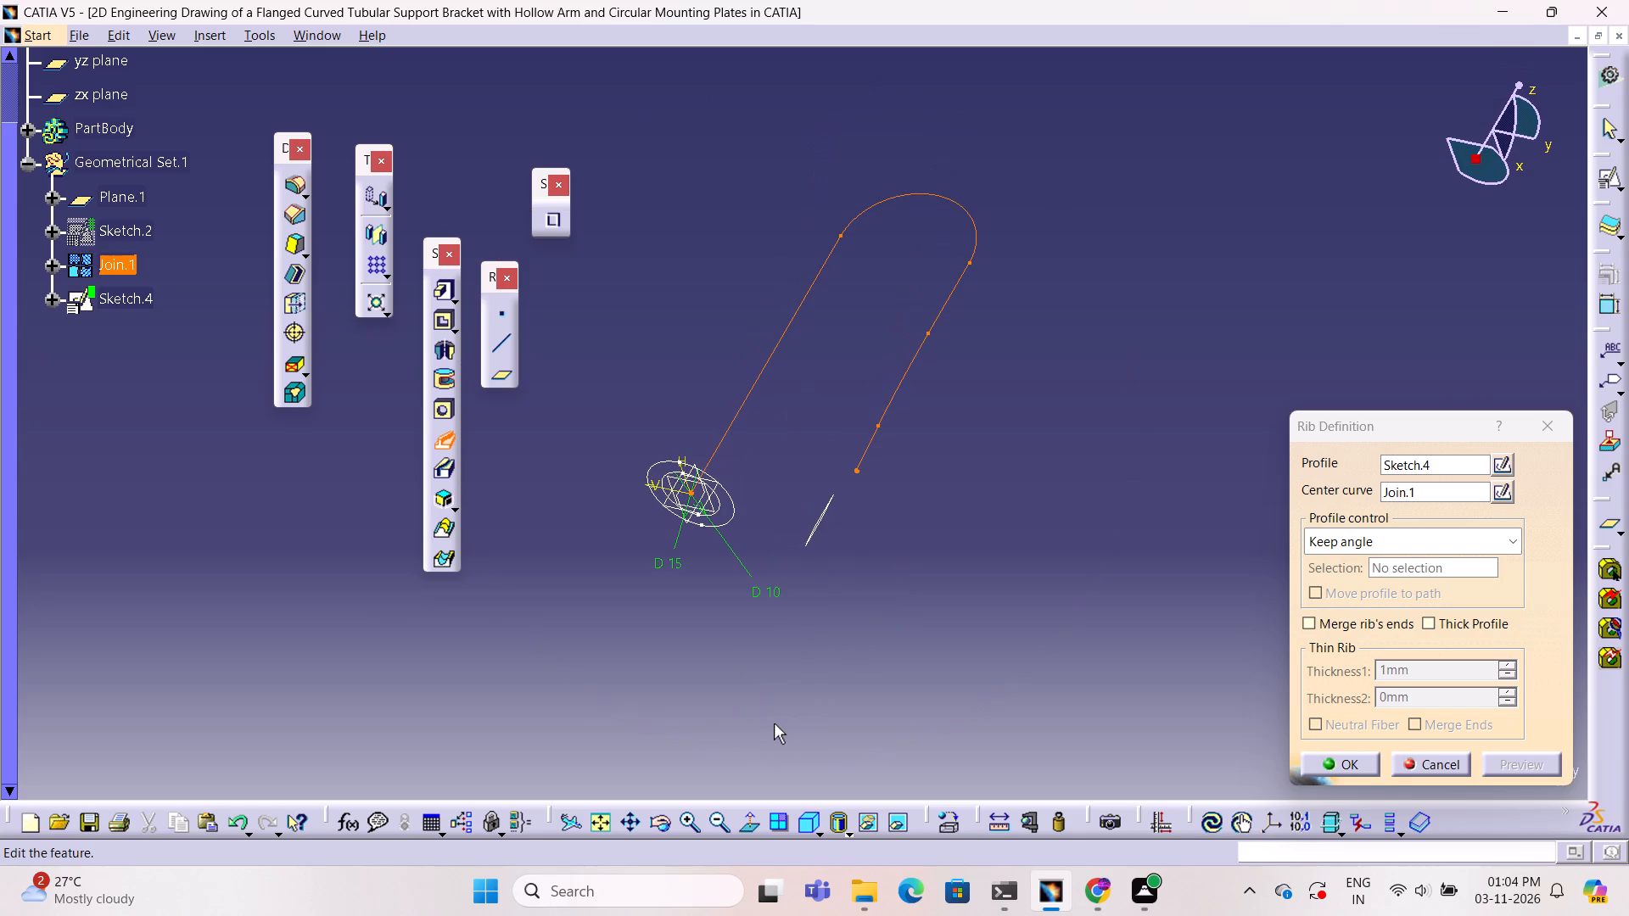
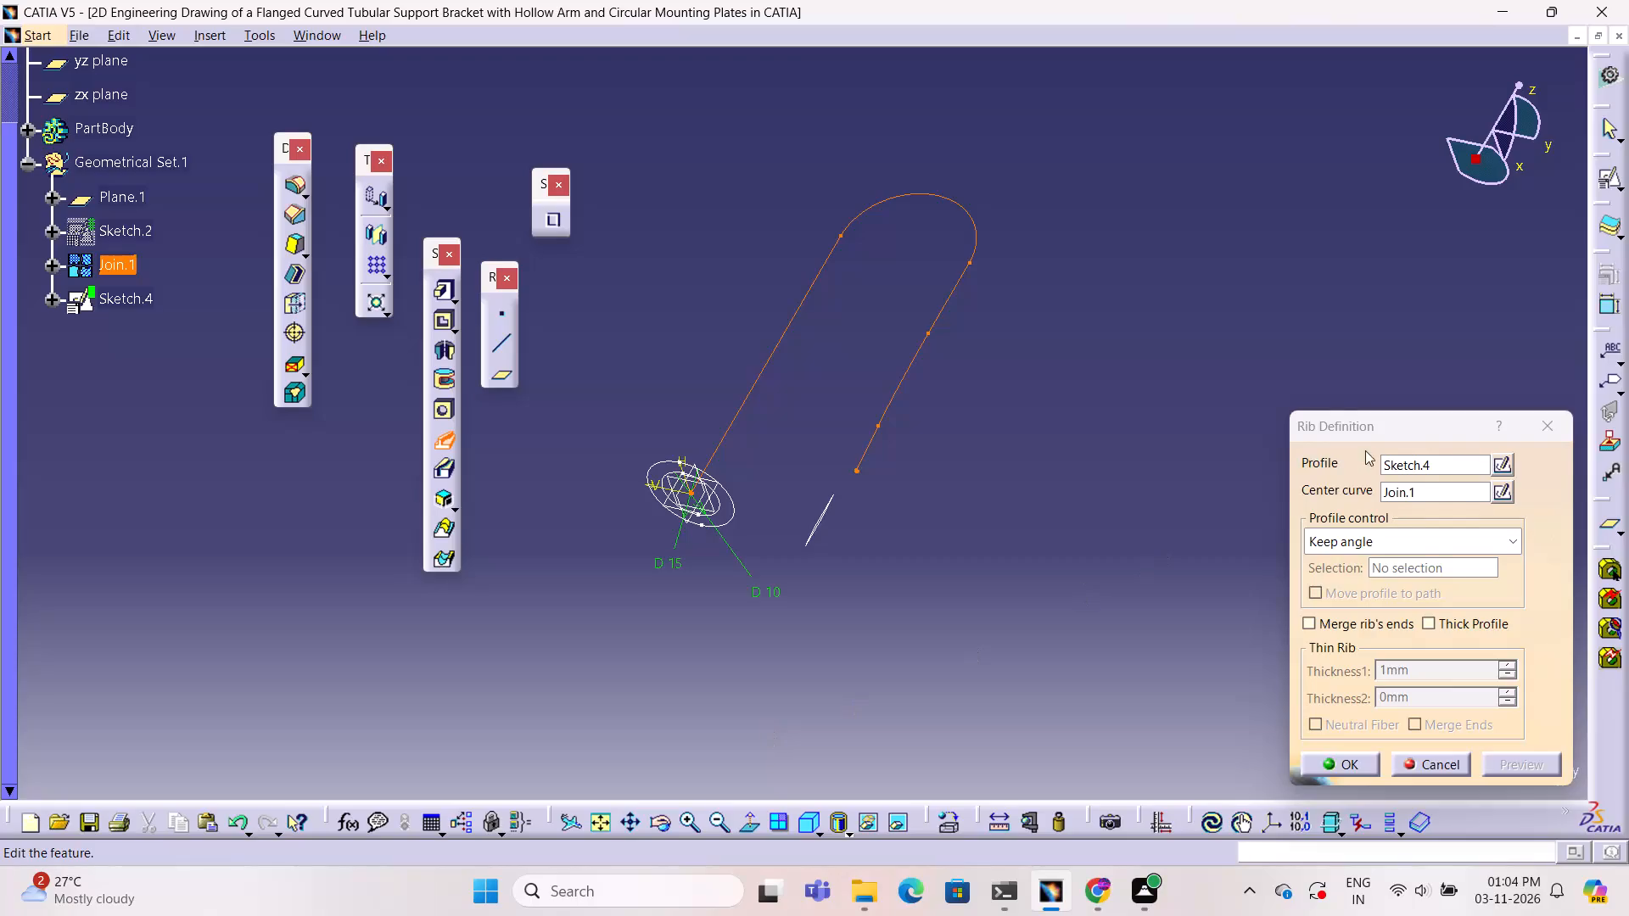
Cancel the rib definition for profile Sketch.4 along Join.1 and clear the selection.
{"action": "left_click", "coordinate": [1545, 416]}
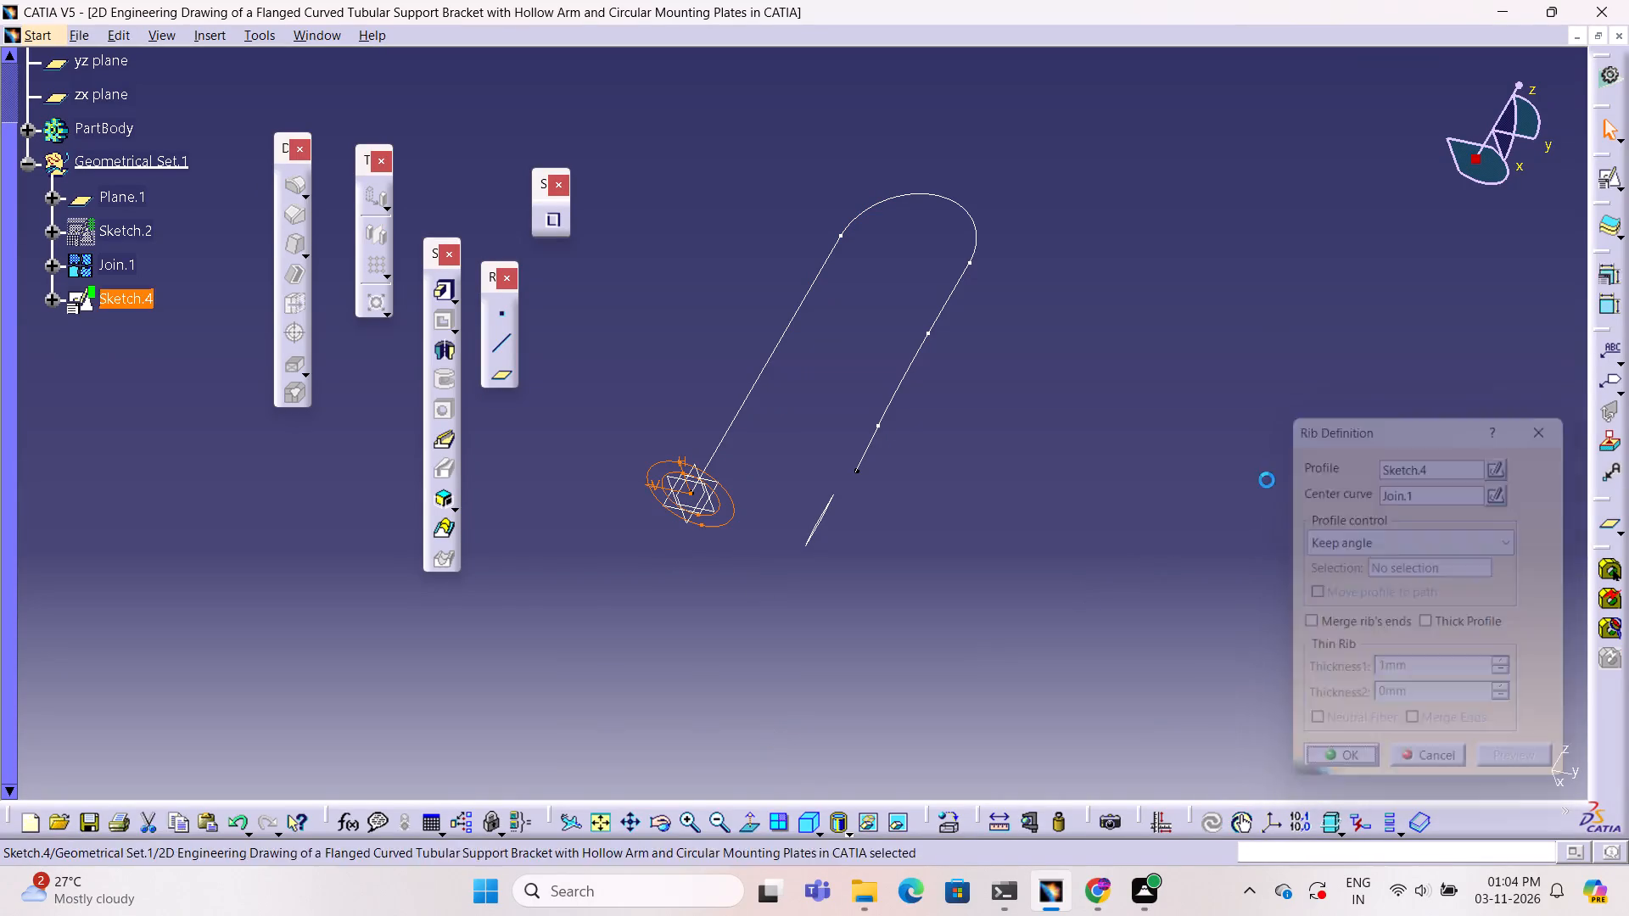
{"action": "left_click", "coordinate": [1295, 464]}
Examine the concentric-circle profile and the hook-shaped centre curve from a different viewing angle.
{"action": "middle_click", "coordinate": [1011, 562]}
{"action": "right_click_drag", "start_coordinate": [1011, 562], "coordinate": [852, 573]}
{"action": "middle_click_drag", "start_coordinate": [937, 566], "coordinate": [923, 567]}
{"action": "middle_click_drag", "start_coordinate": [919, 567], "coordinate": [852, 573]}
{"action": "middle_click_drag", "start_coordinate": [919, 490], "coordinate": [919, 489]}
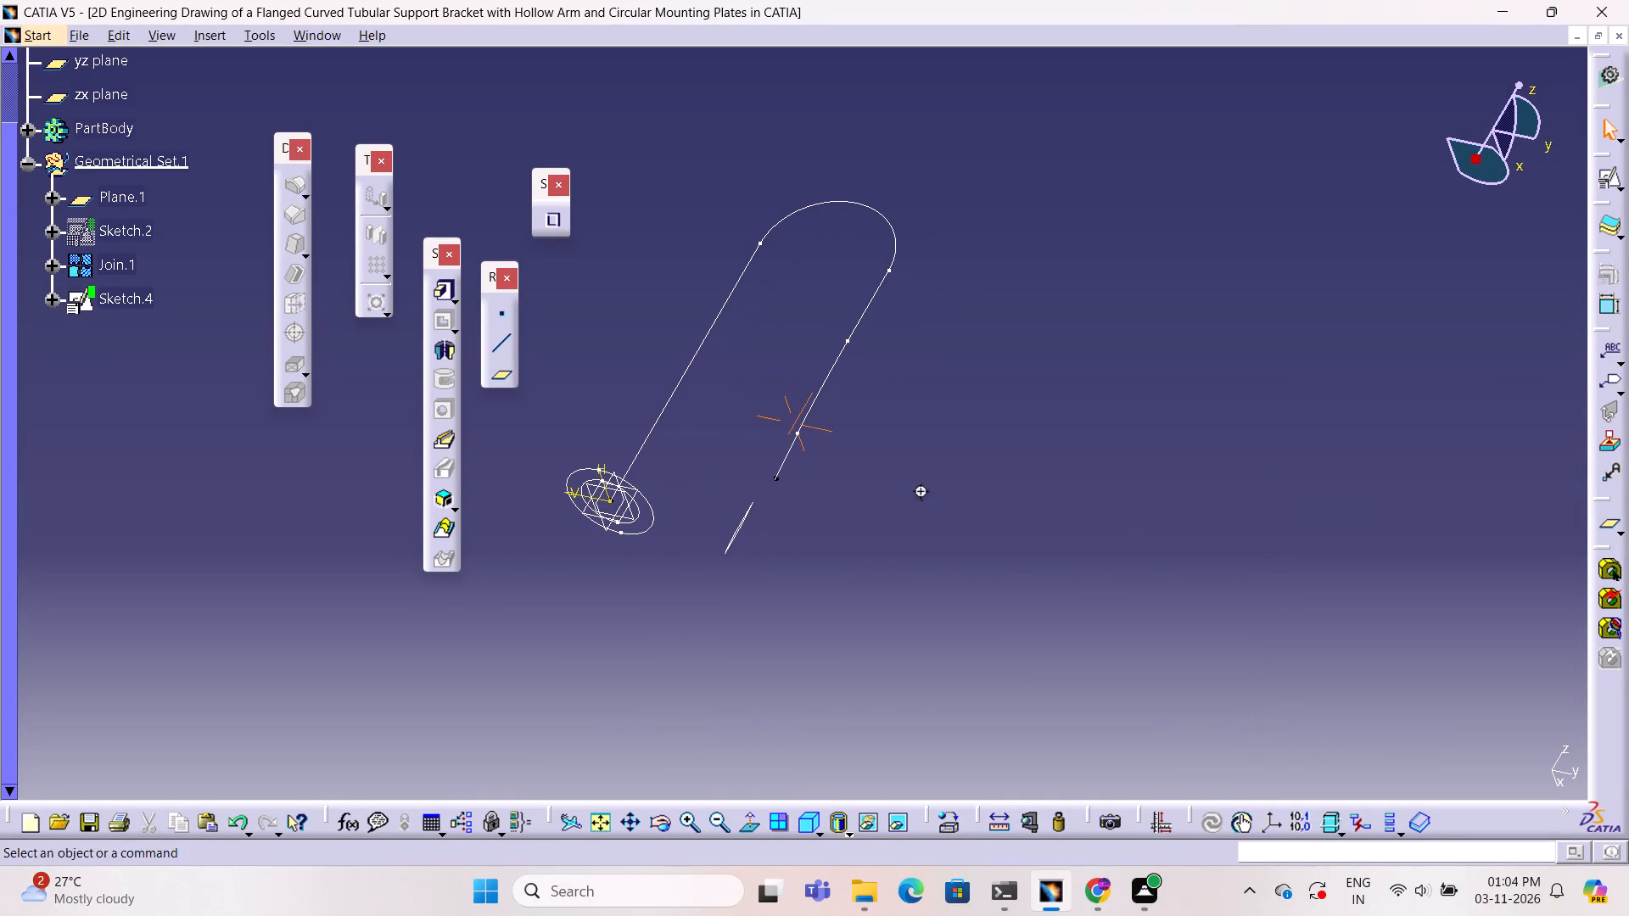
{"action": "middle_click_drag", "start_coordinate": [919, 489], "coordinate": [765, 494]}
{"action": "right_click_drag", "start_coordinate": [919, 489], "coordinate": [765, 494]}
{"action": "middle_click", "coordinate": [765, 494]}
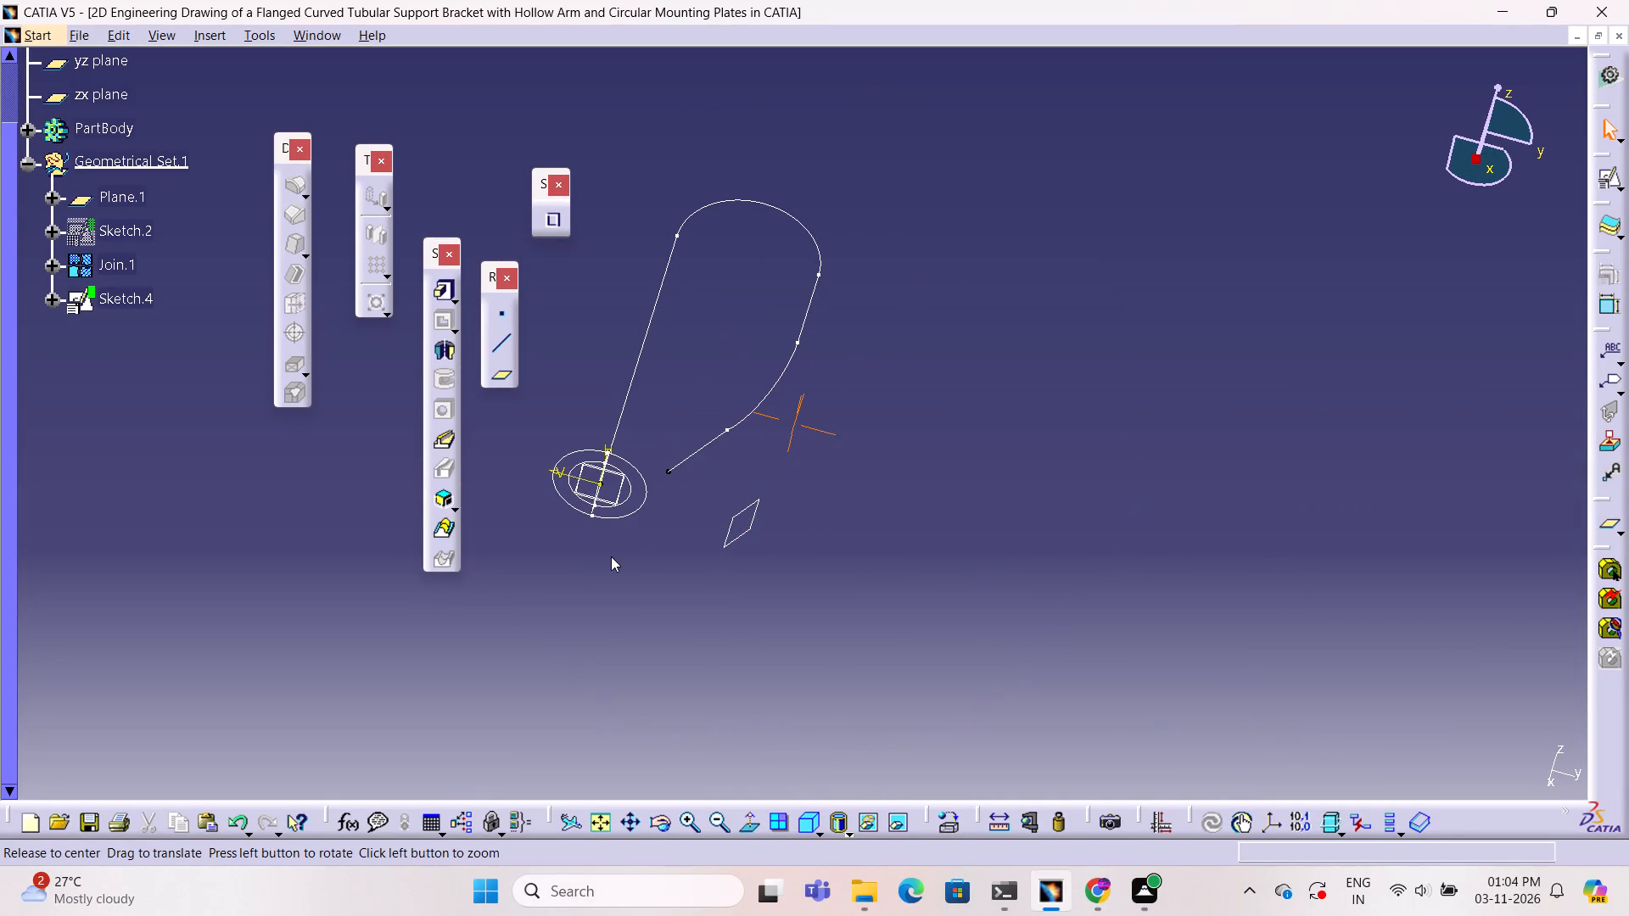
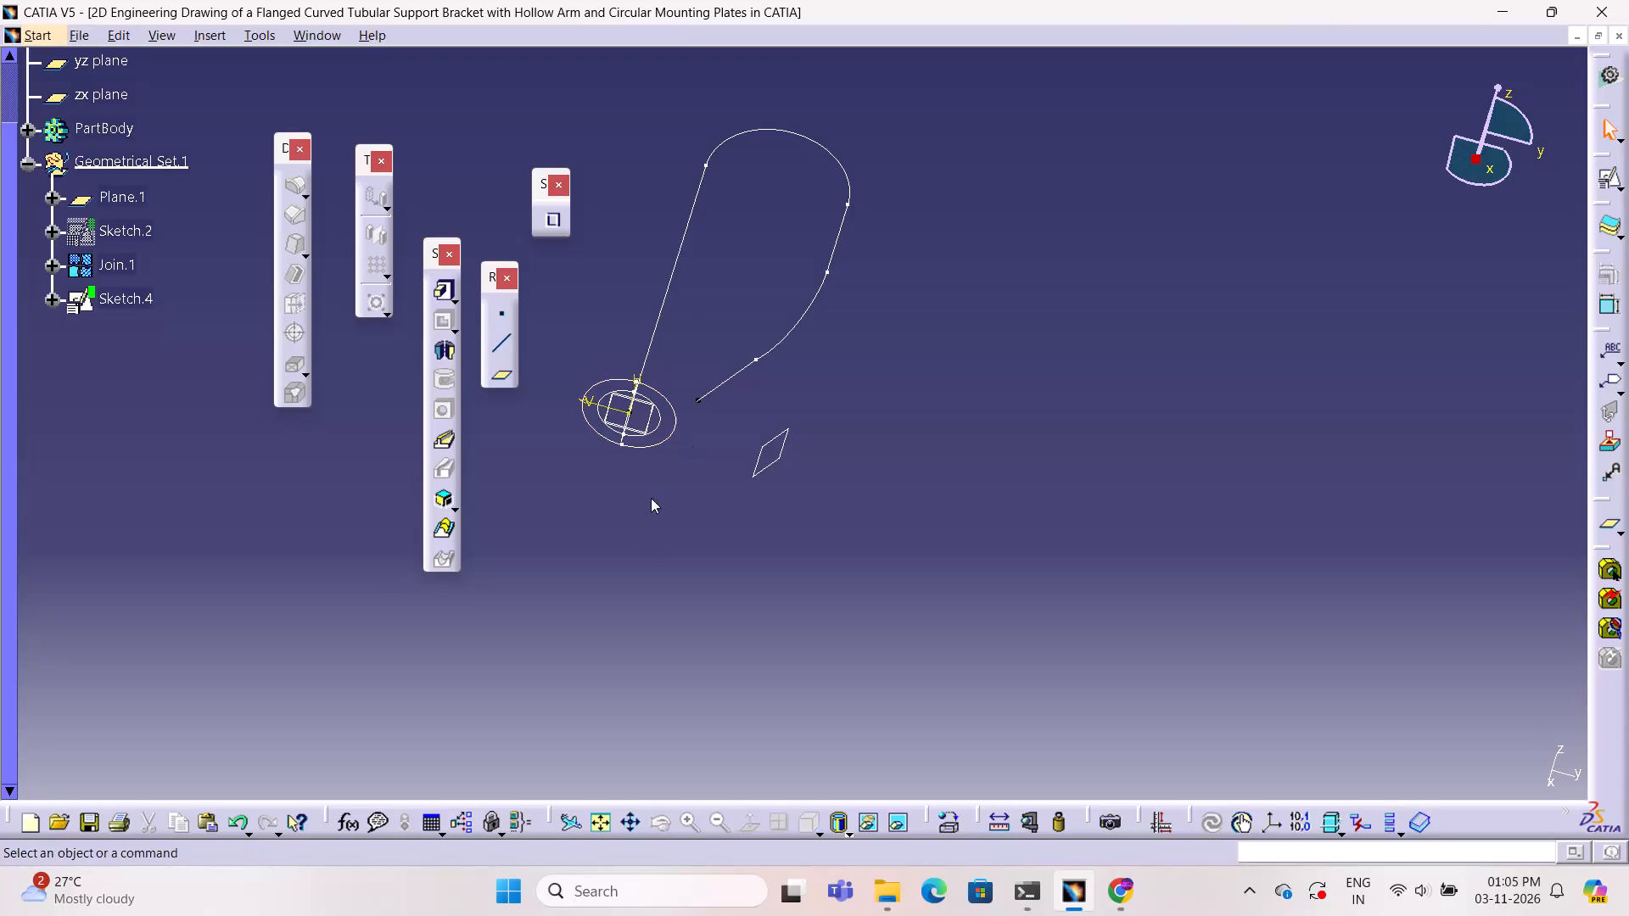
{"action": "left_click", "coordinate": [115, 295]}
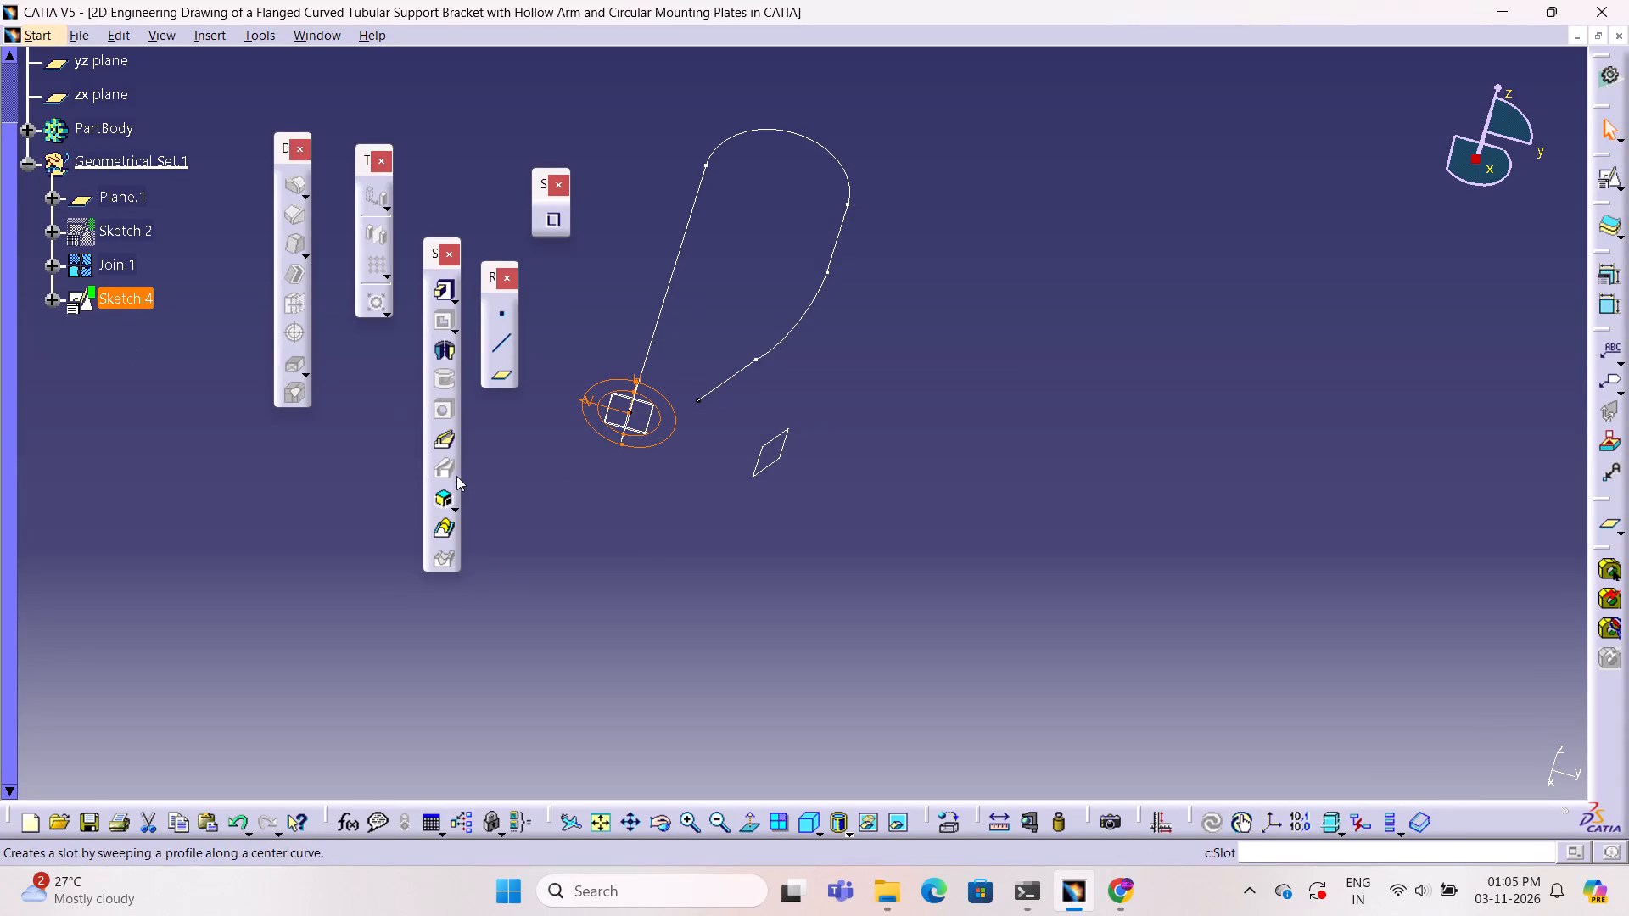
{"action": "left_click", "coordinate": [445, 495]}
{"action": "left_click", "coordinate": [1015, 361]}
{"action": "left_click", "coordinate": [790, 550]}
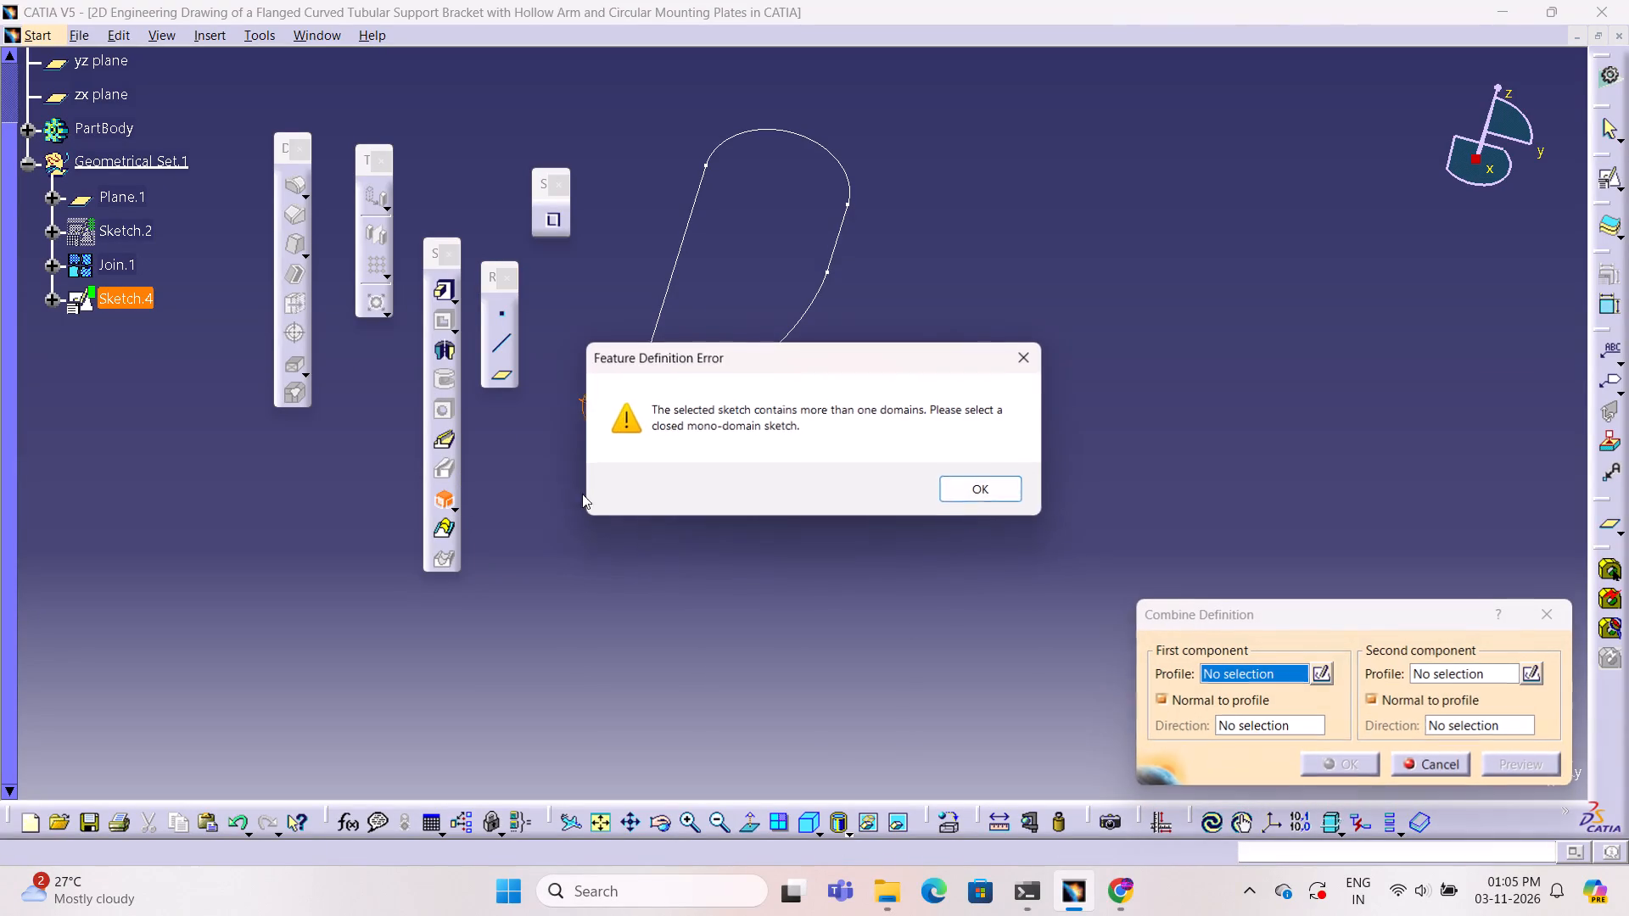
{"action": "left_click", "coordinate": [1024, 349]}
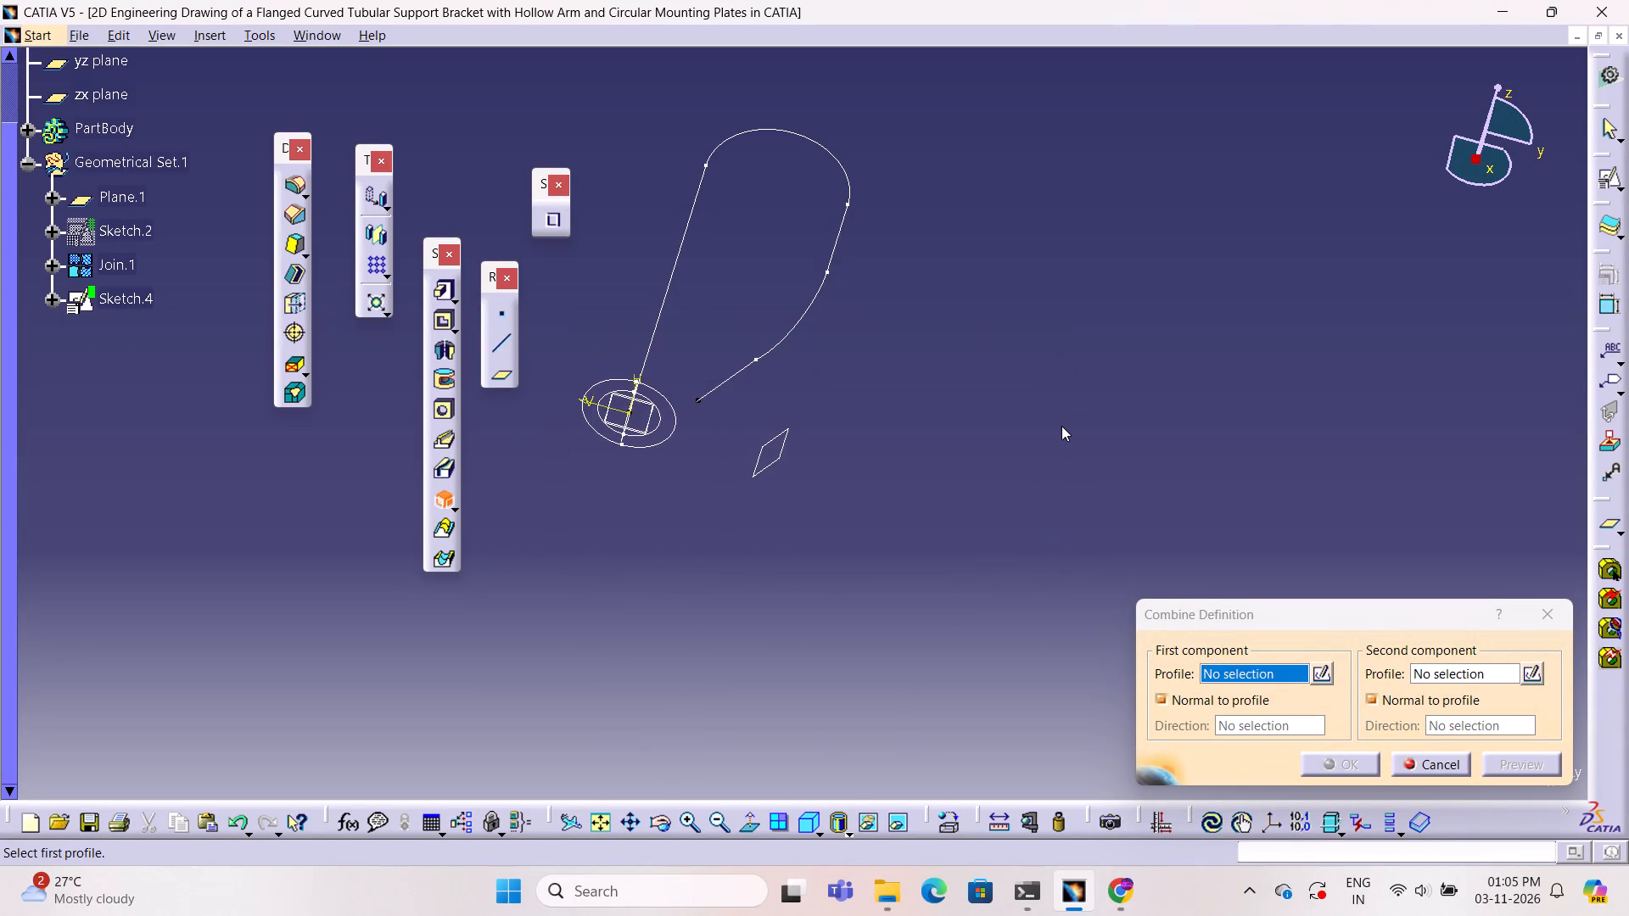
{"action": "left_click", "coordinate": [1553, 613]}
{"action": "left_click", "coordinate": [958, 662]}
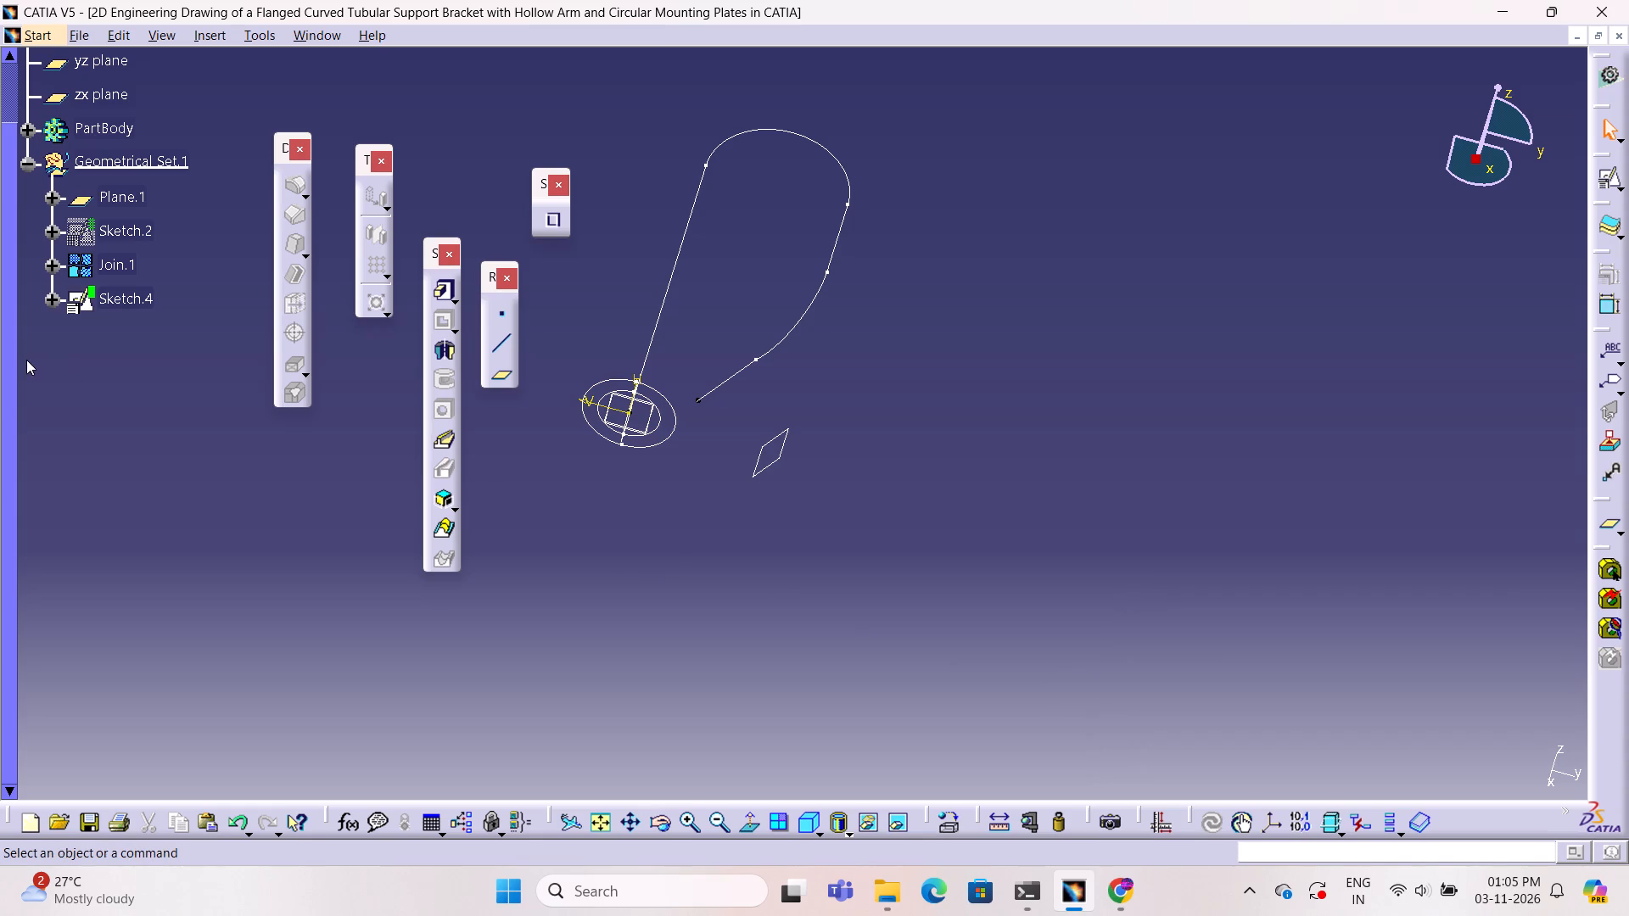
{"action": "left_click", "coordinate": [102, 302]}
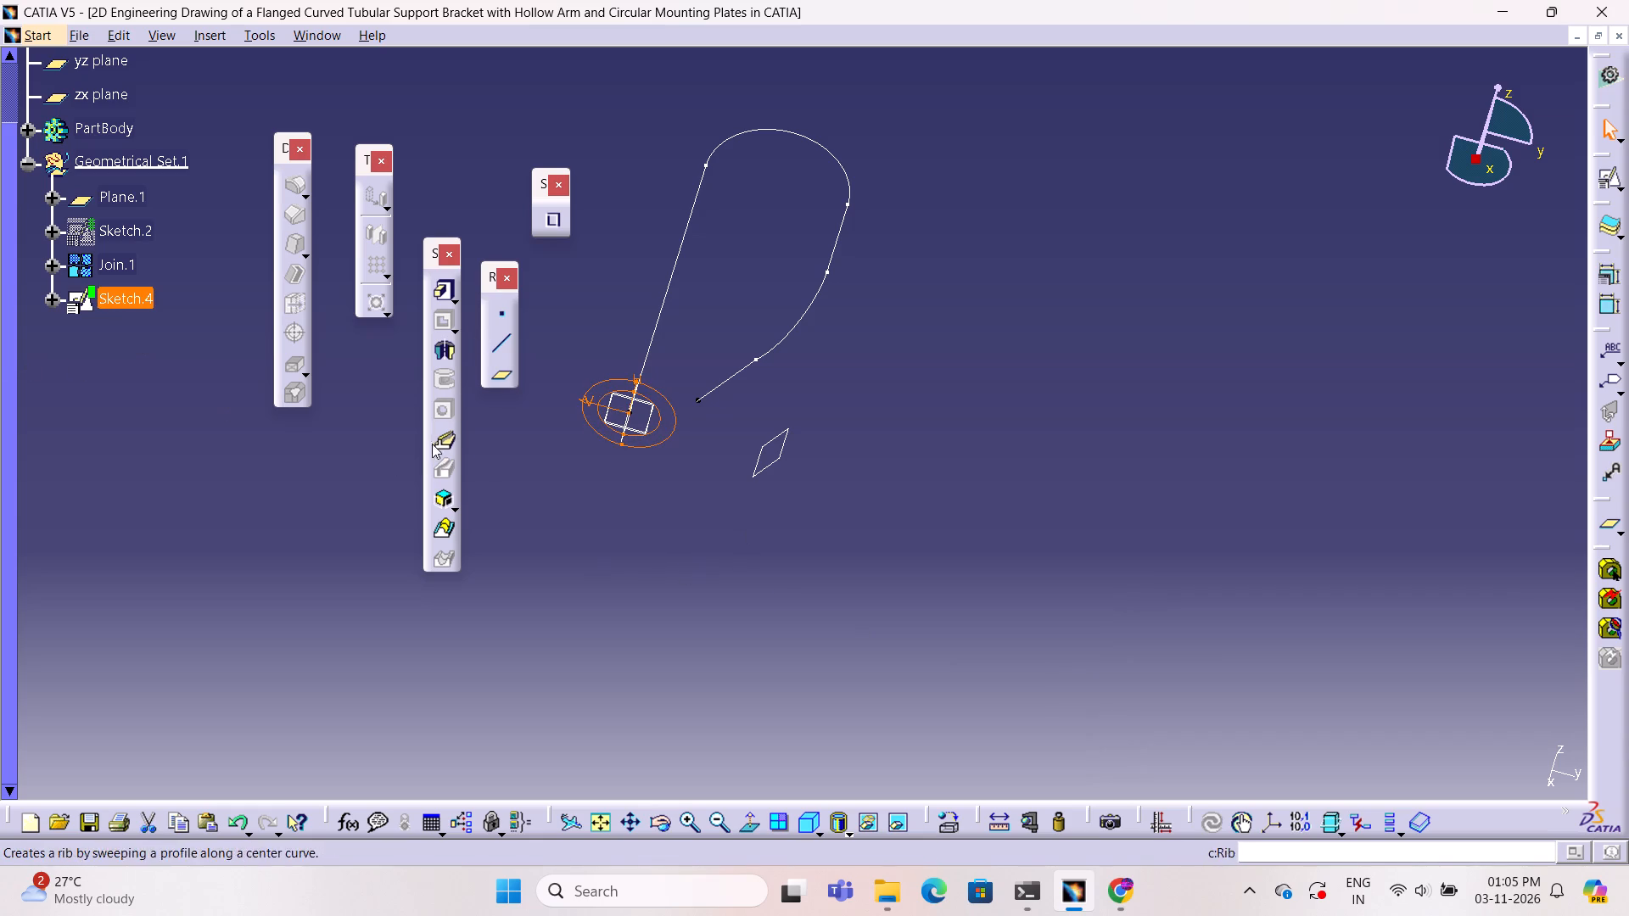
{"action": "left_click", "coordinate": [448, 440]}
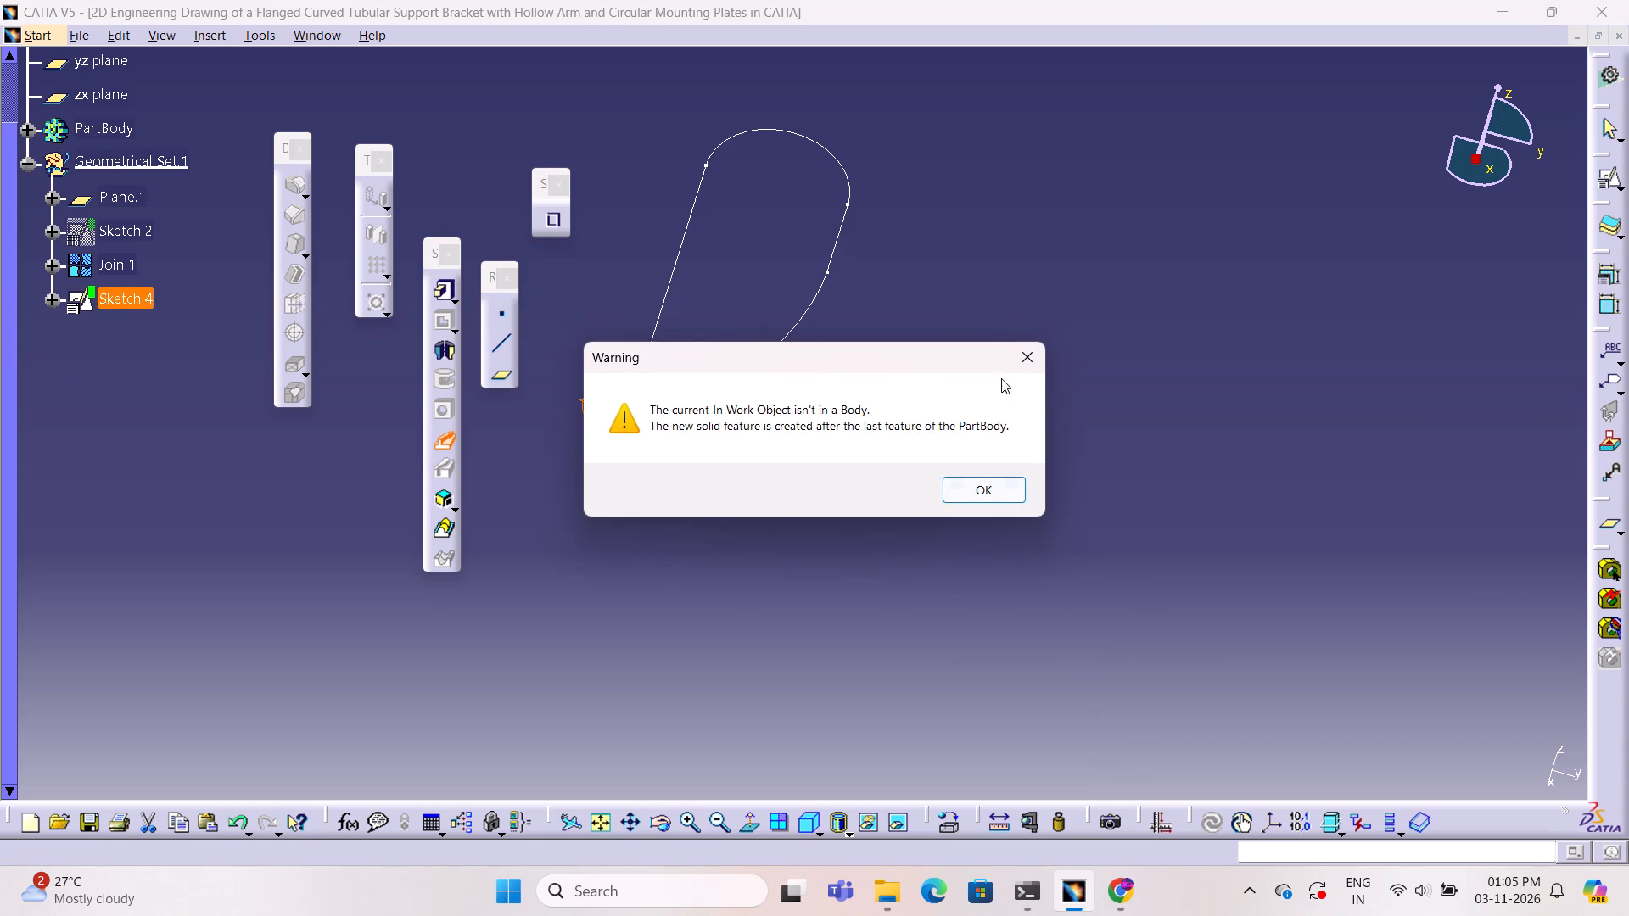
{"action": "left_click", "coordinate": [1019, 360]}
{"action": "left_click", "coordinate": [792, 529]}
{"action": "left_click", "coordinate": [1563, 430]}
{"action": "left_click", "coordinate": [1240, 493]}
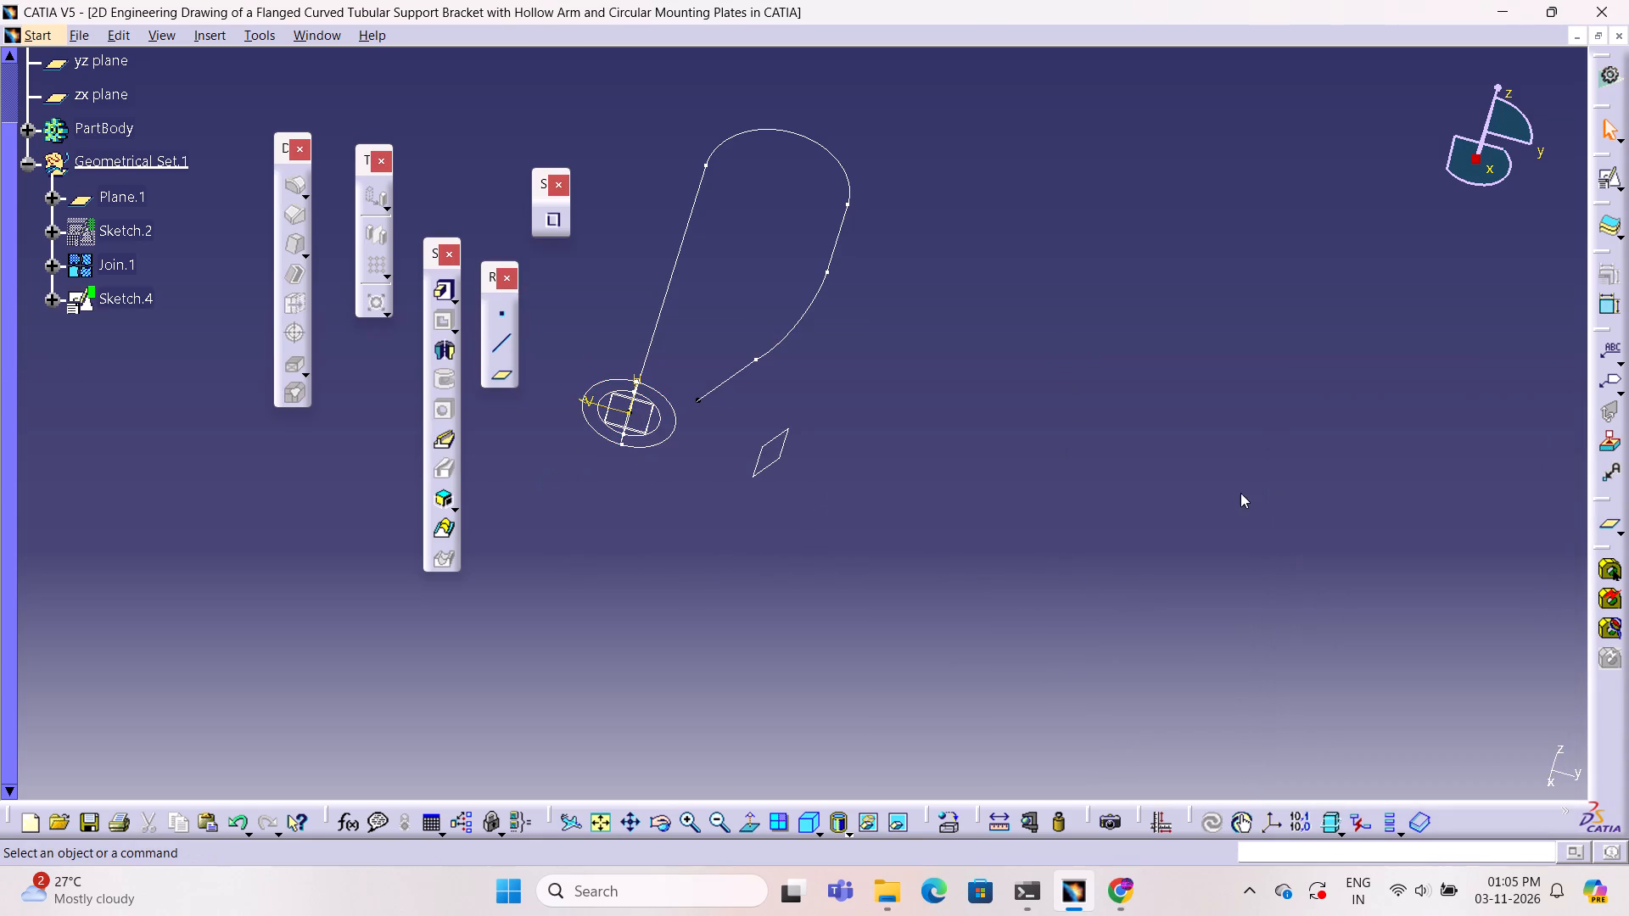
Examine how the concentric-circle profile sits on the hook-shaped centre curve from different viewing angles.
{"action": "middle_click_drag", "start_coordinate": [663, 511], "coordinate": [570, 598]}
{"action": "right_click_drag", "start_coordinate": [663, 511], "coordinate": [570, 598]}
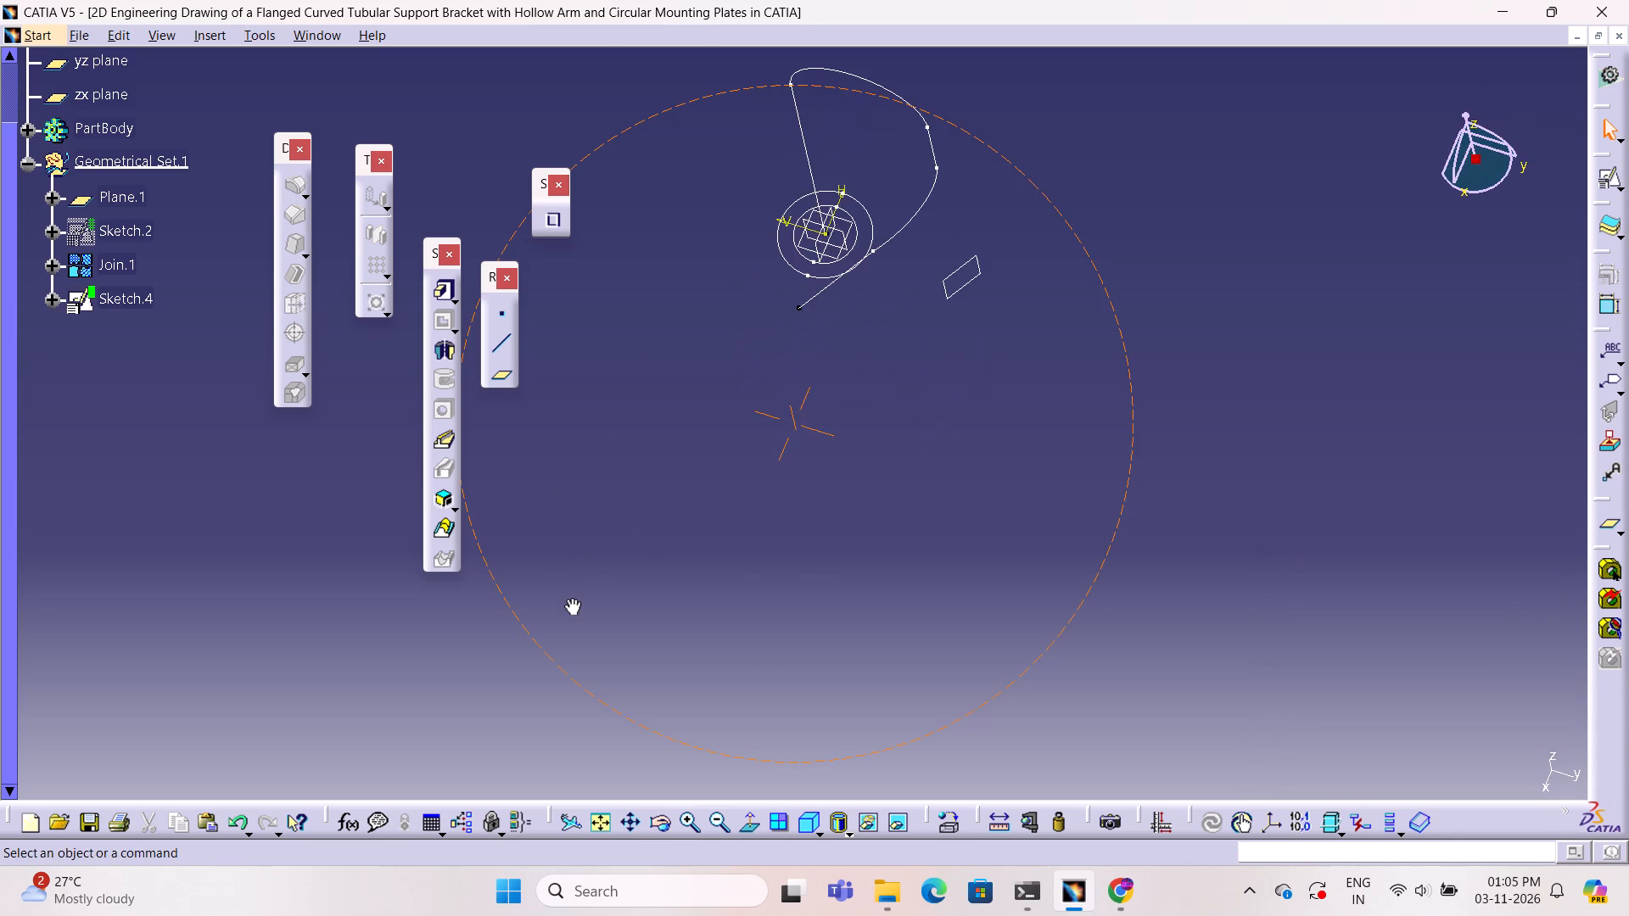
{"action": "middle_click_drag", "start_coordinate": [570, 598], "coordinate": [673, 538]}
{"action": "right_click_drag", "start_coordinate": [570, 598], "coordinate": [673, 538]}
{"action": "middle_click", "coordinate": [673, 538]}
{"action": "left_click", "coordinate": [683, 535]}
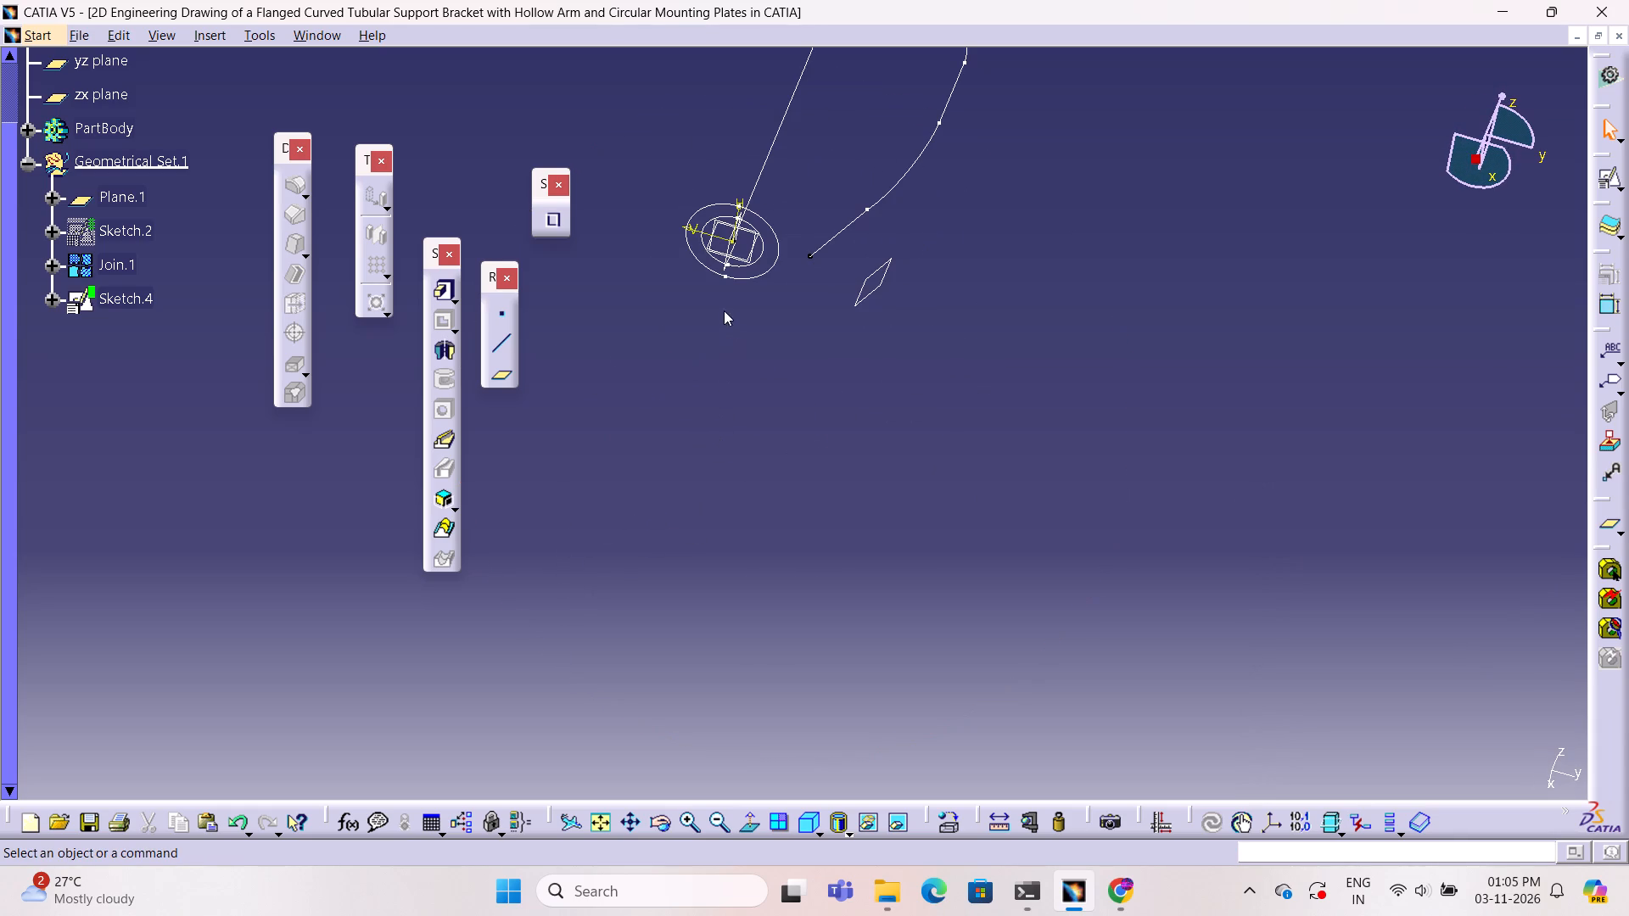
{"action": "middle_click_drag", "start_coordinate": [762, 283], "coordinate": [753, 312]}
{"action": "right_click_drag", "start_coordinate": [762, 283], "coordinate": [753, 312]}
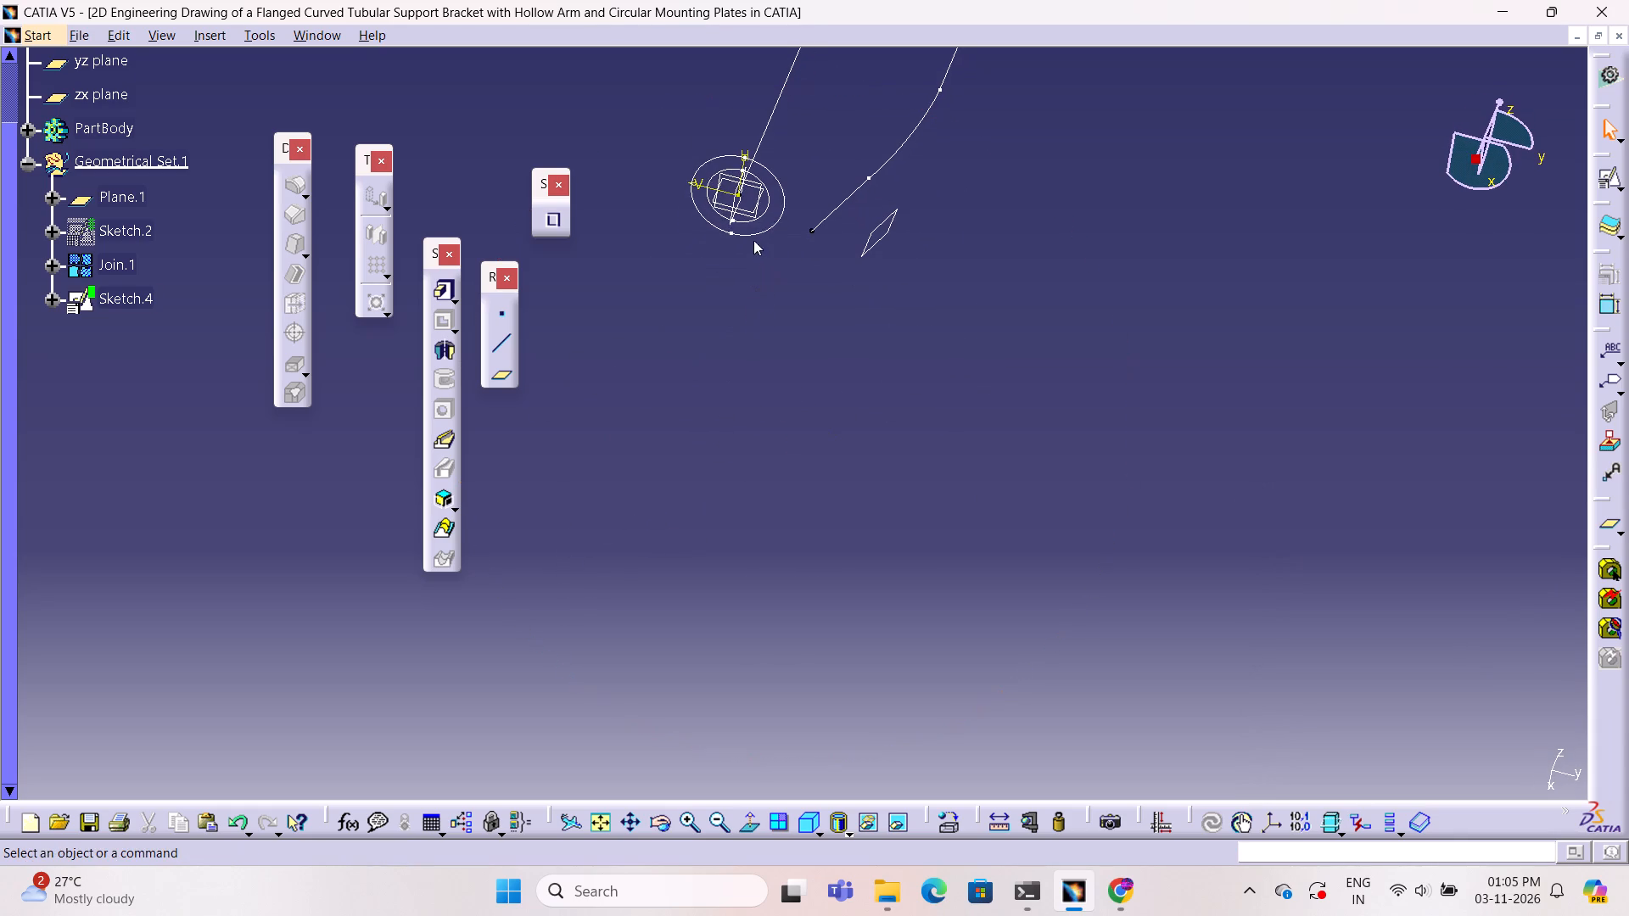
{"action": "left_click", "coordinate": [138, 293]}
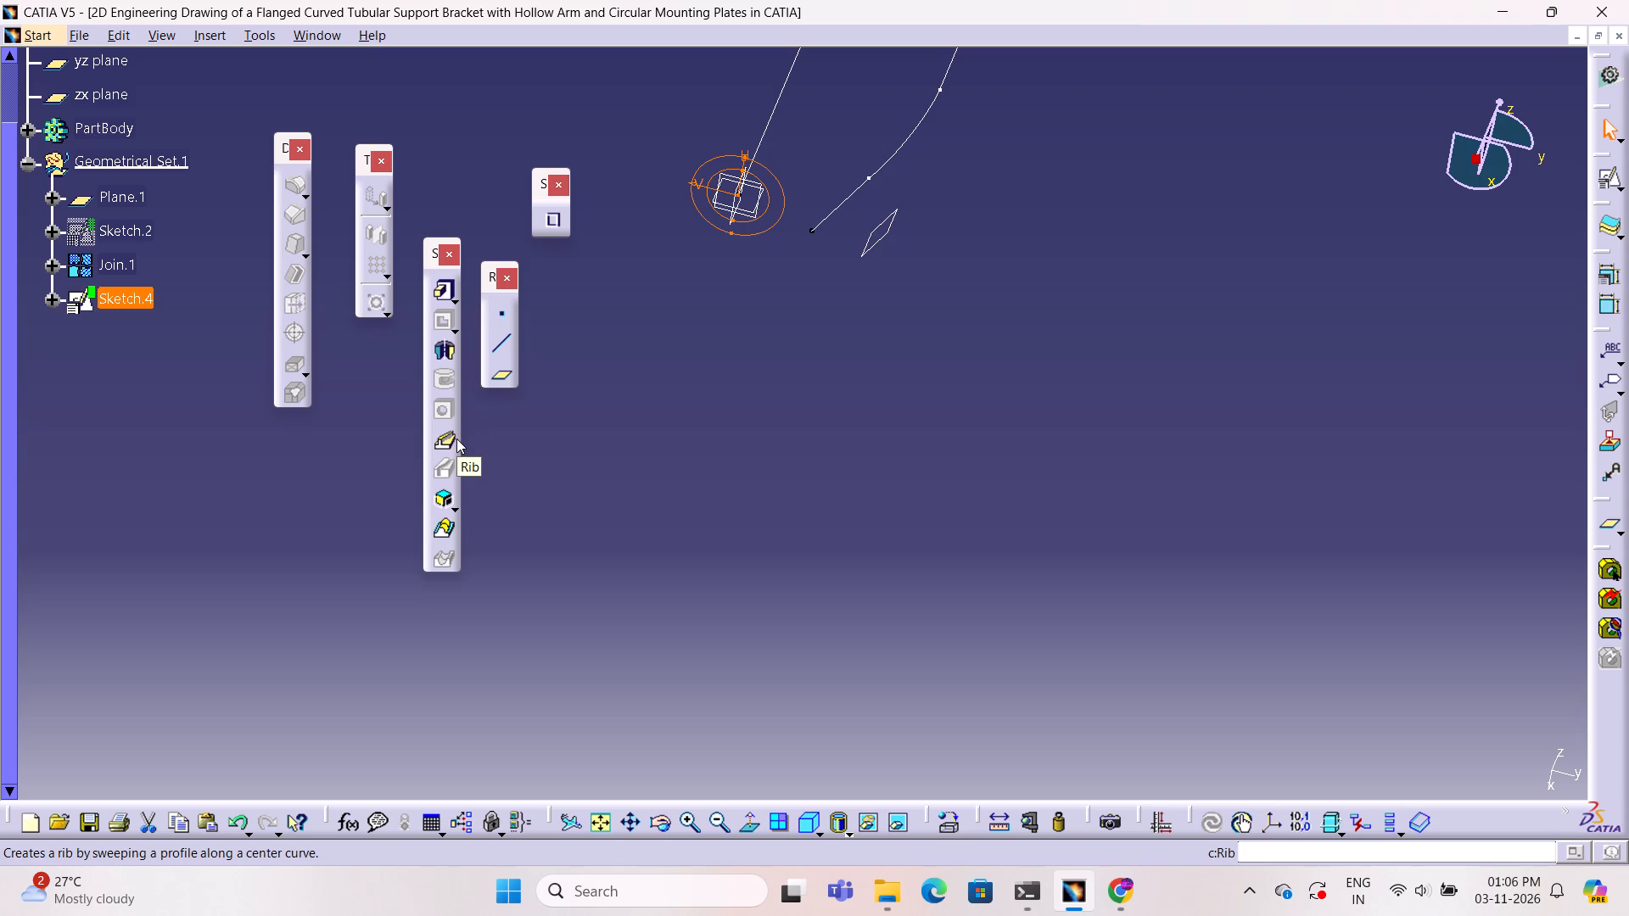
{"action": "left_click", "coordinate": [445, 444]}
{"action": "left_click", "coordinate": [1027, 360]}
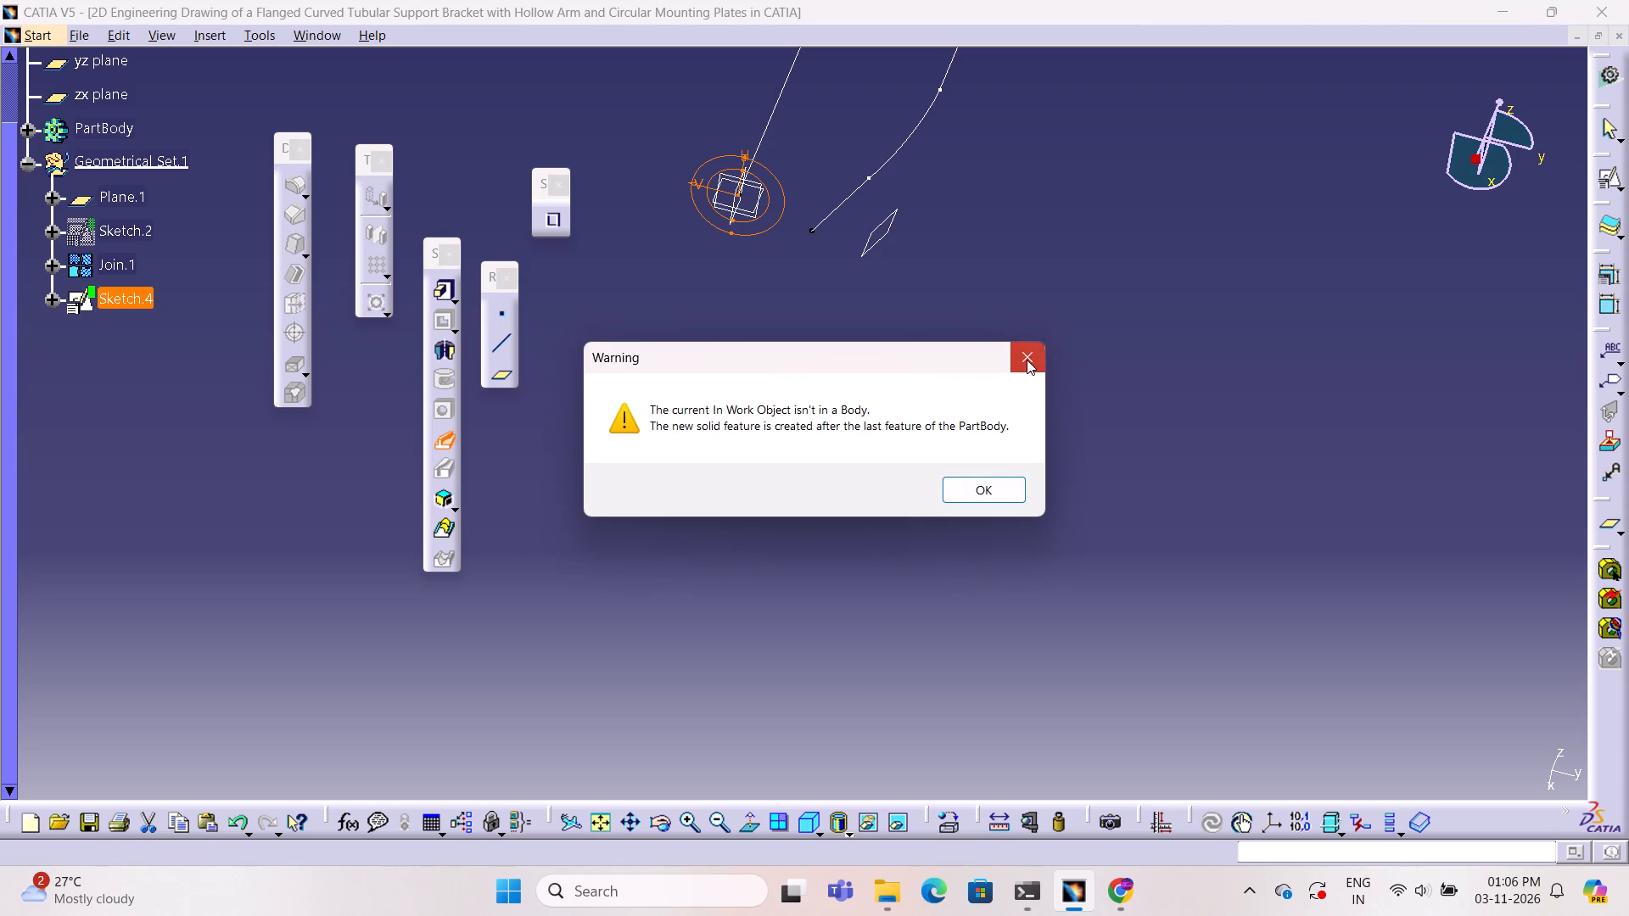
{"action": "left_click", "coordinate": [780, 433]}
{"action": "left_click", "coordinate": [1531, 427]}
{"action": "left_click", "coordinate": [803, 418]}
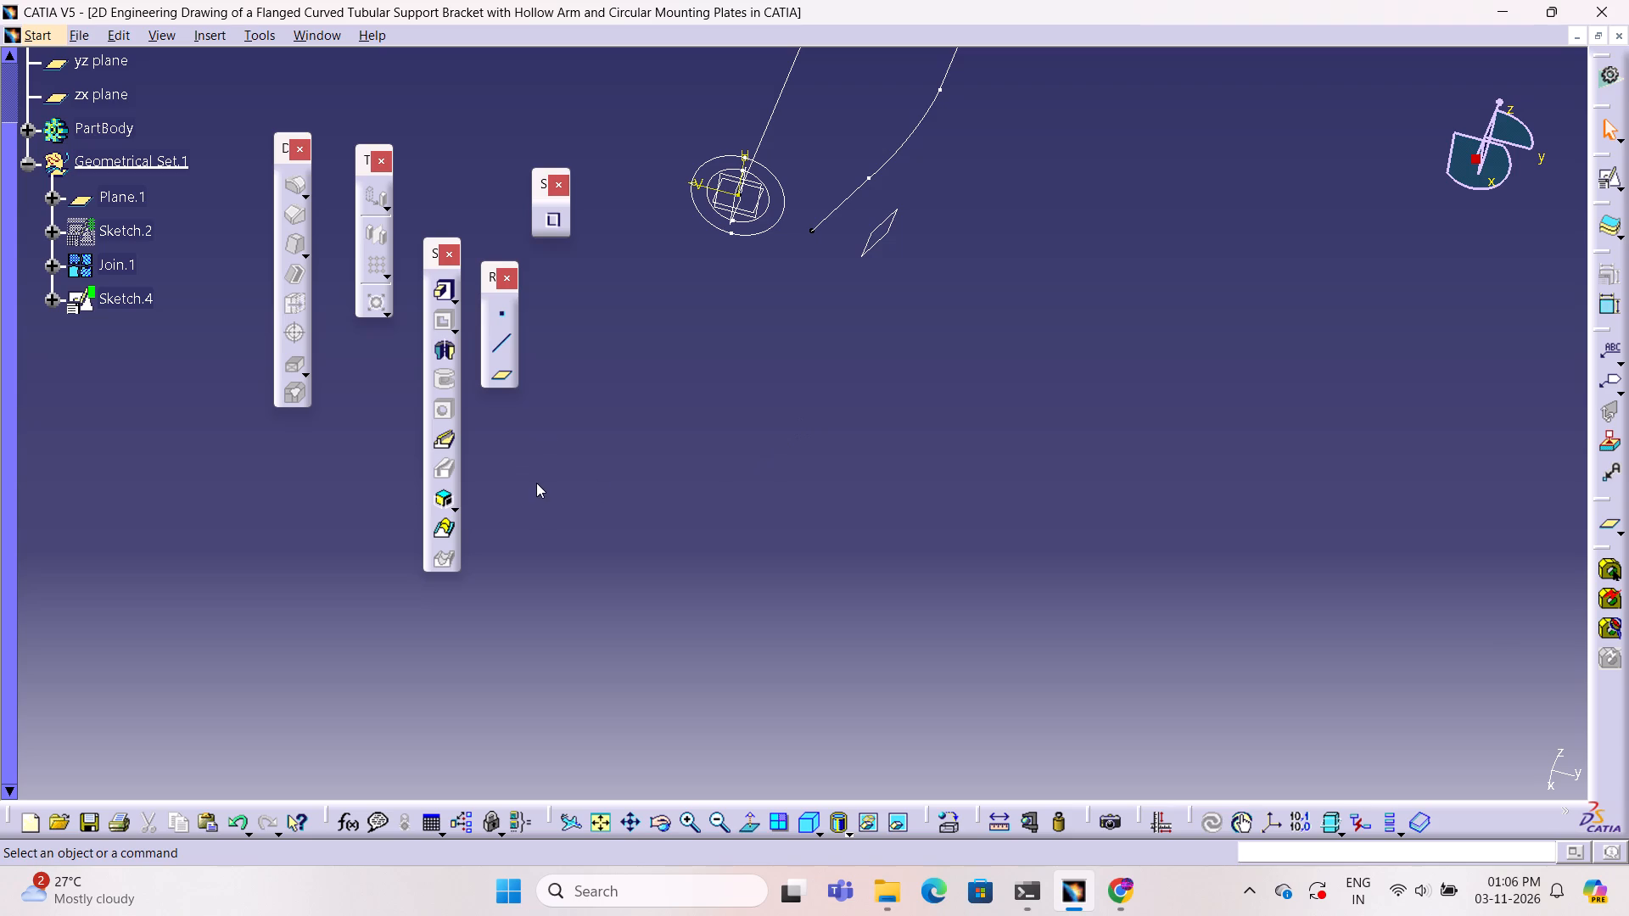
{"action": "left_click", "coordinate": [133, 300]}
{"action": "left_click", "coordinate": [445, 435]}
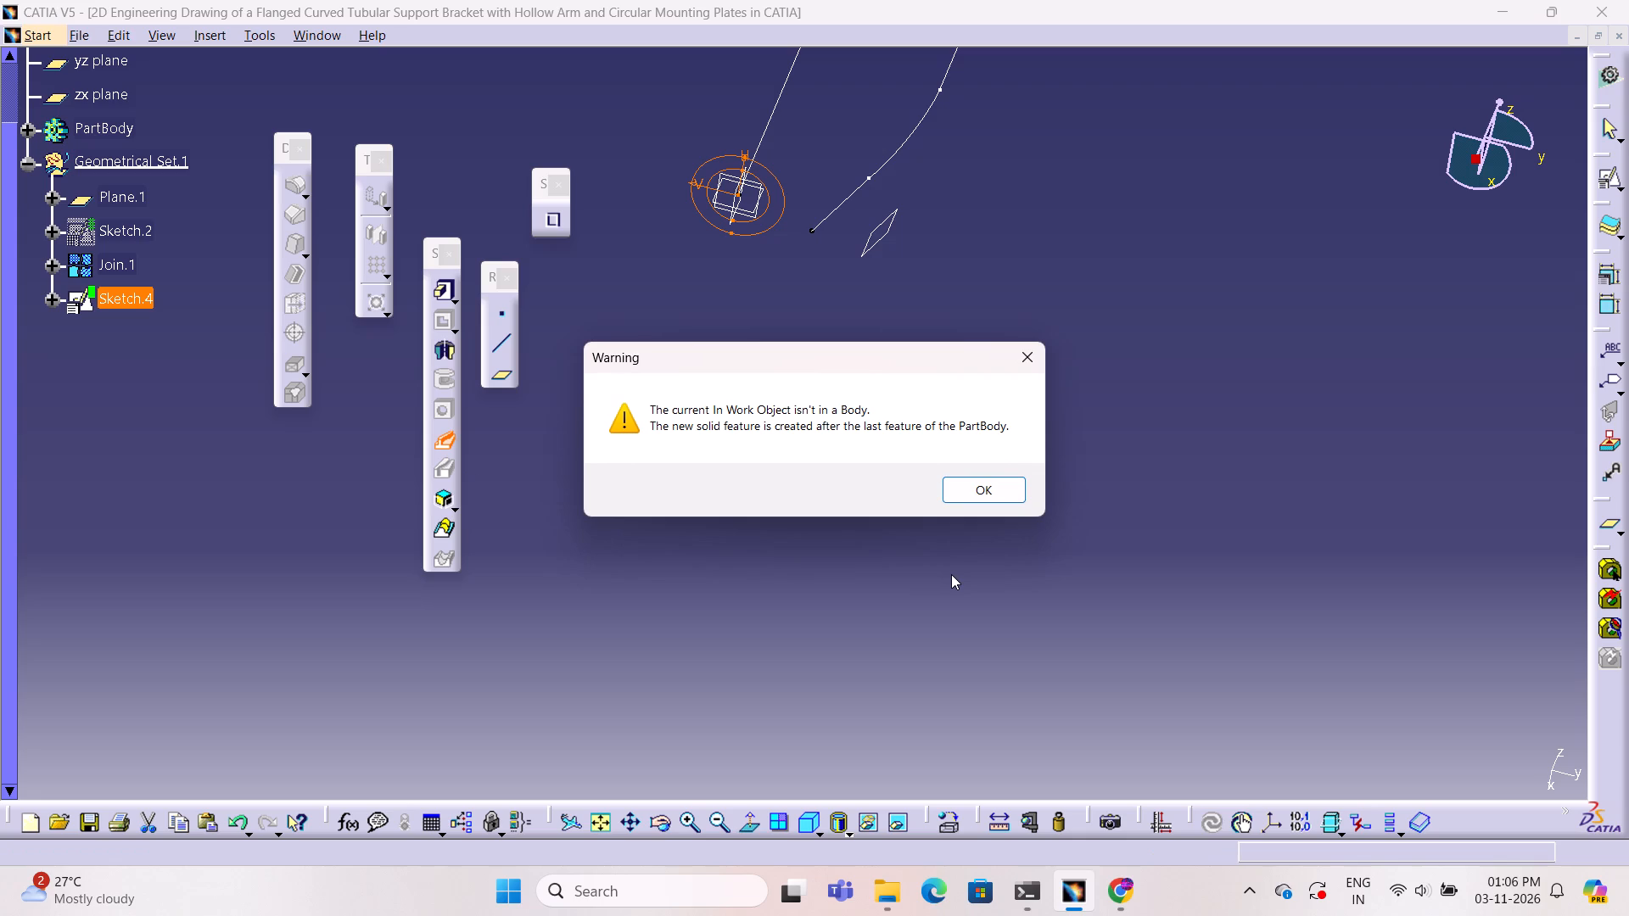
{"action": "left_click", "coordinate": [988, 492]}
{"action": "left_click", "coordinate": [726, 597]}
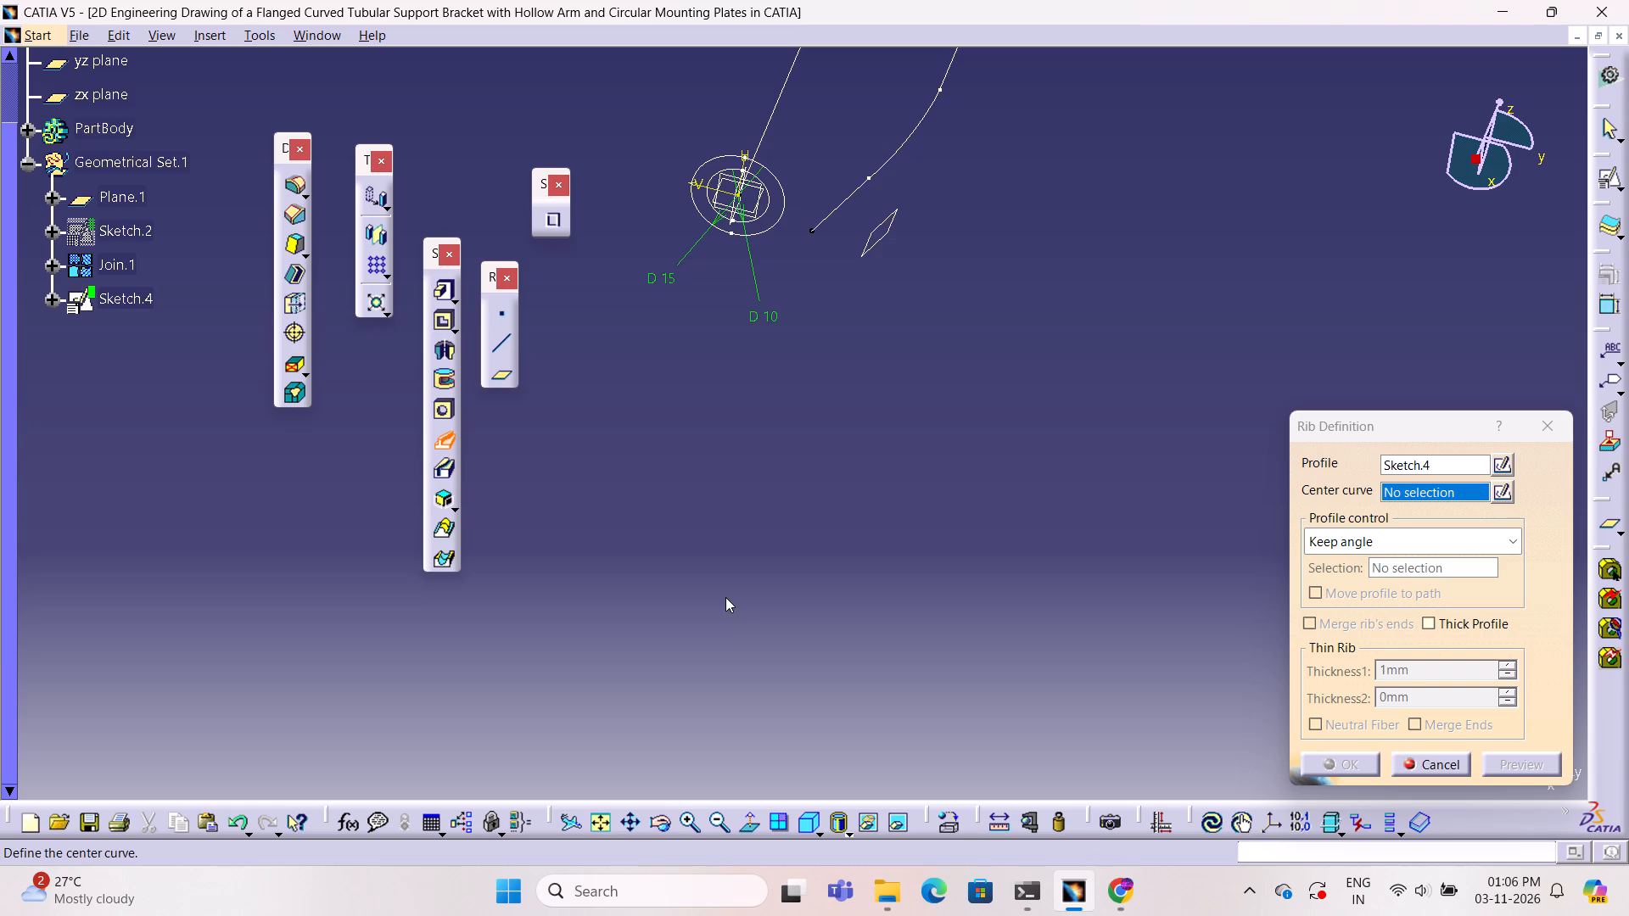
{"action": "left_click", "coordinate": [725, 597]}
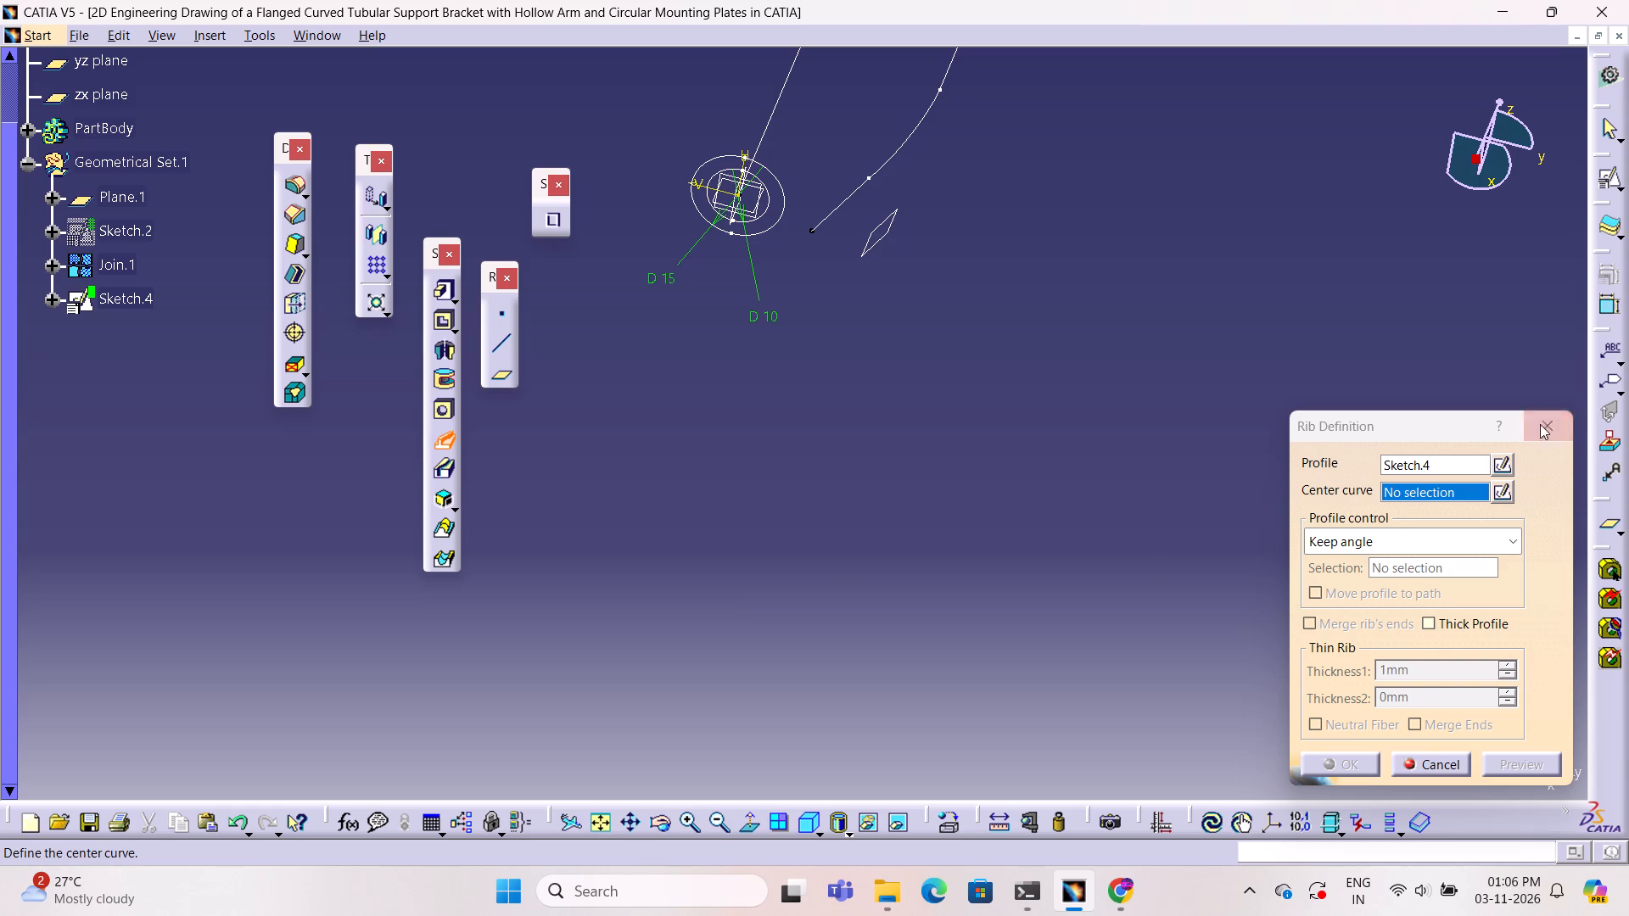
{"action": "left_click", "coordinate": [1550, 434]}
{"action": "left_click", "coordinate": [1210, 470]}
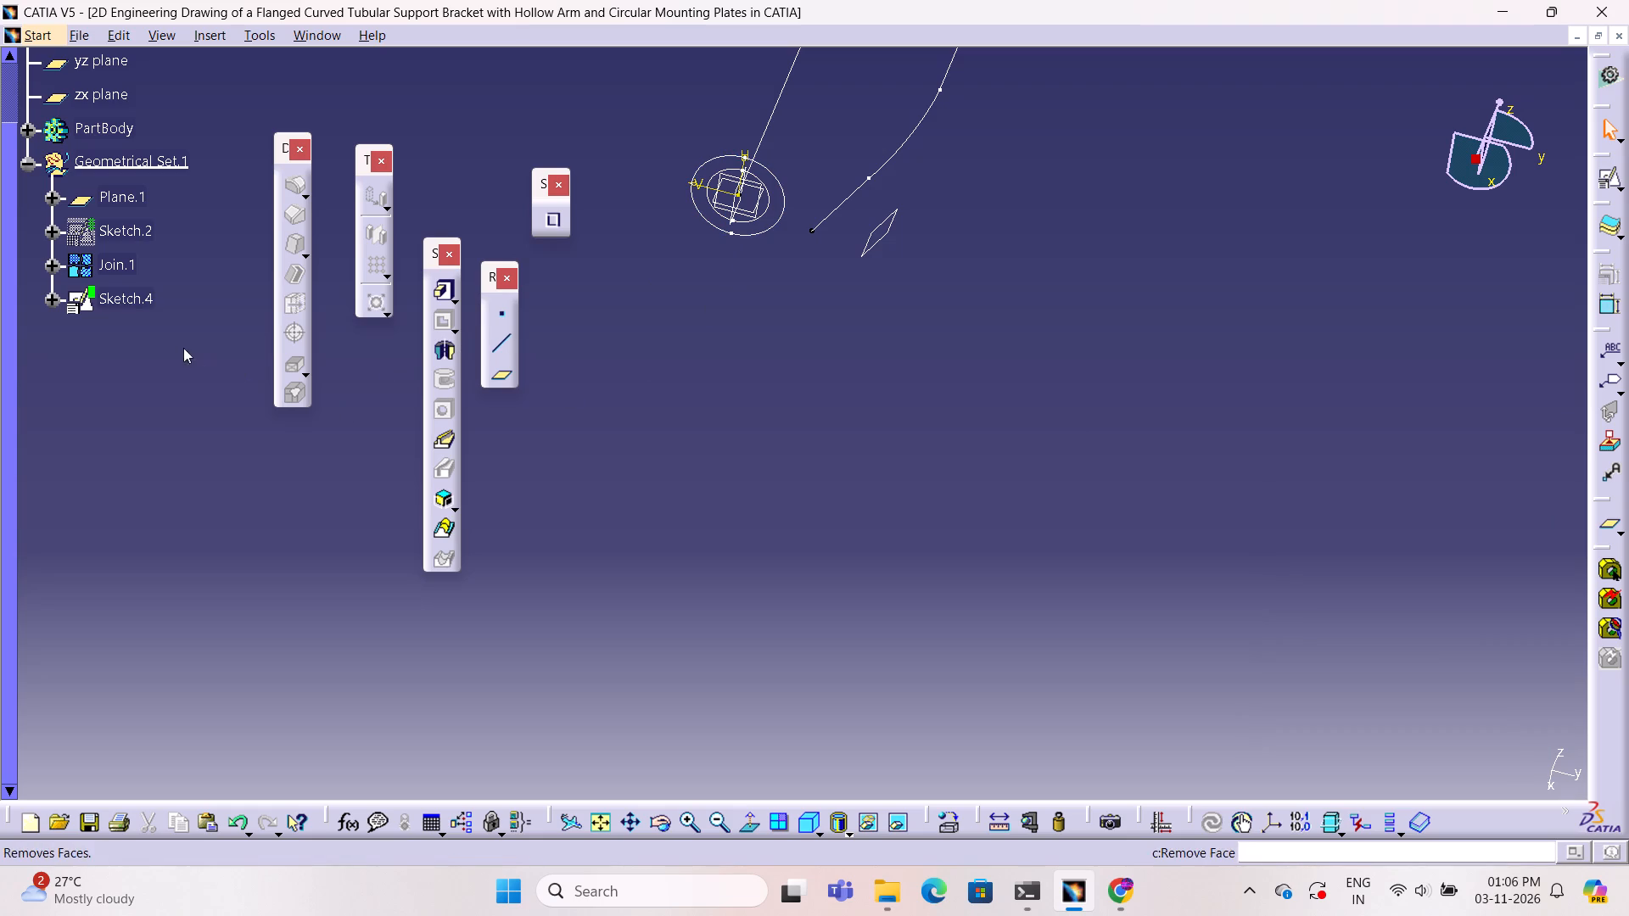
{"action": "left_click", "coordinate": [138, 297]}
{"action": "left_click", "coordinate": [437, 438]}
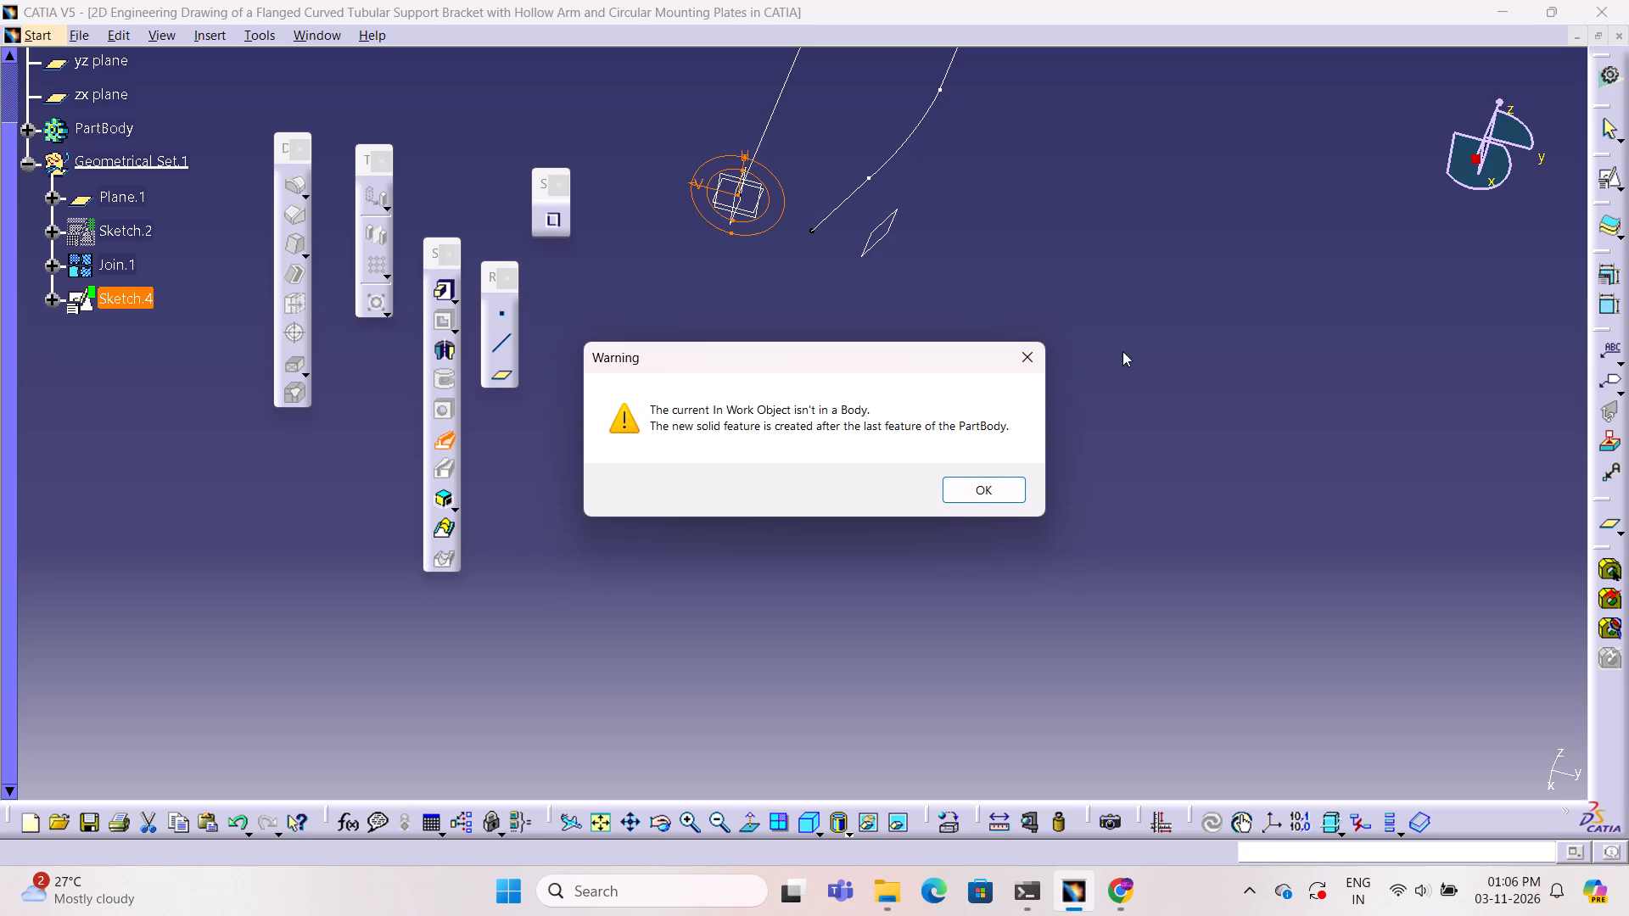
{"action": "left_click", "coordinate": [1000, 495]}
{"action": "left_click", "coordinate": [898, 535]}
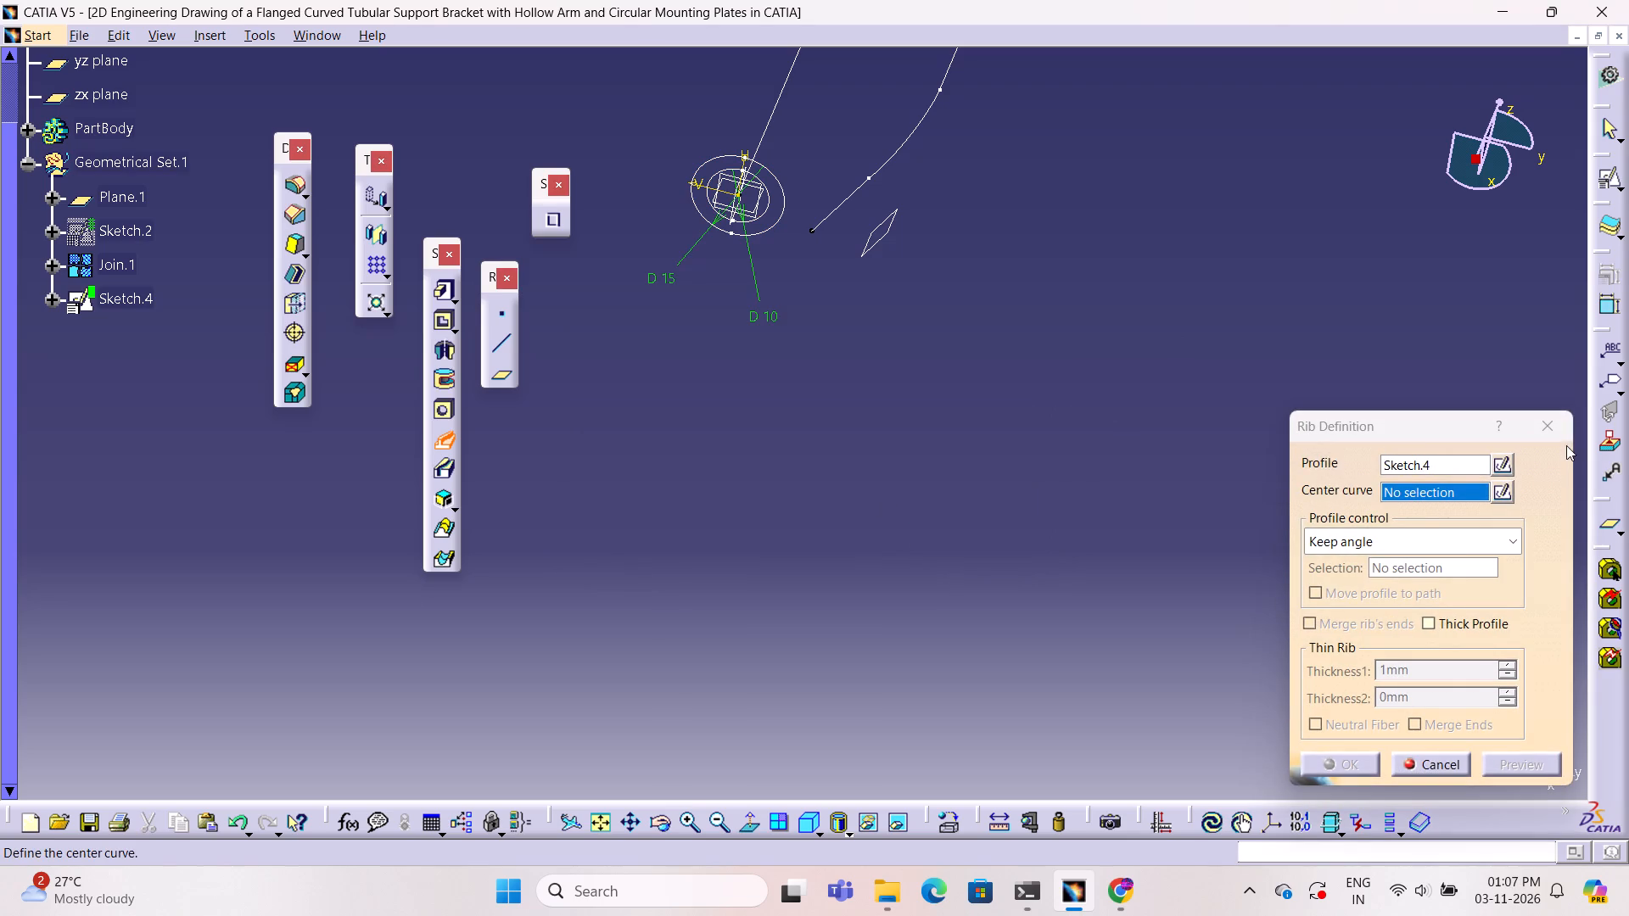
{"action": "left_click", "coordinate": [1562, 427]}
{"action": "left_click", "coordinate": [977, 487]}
Examine the profile circles and the nearby free end of the centre curve from another angle.
{"action": "middle_click_drag", "start_coordinate": [977, 487], "coordinate": [899, 467]}
{"action": "right_click_drag", "start_coordinate": [977, 487], "coordinate": [899, 467]}
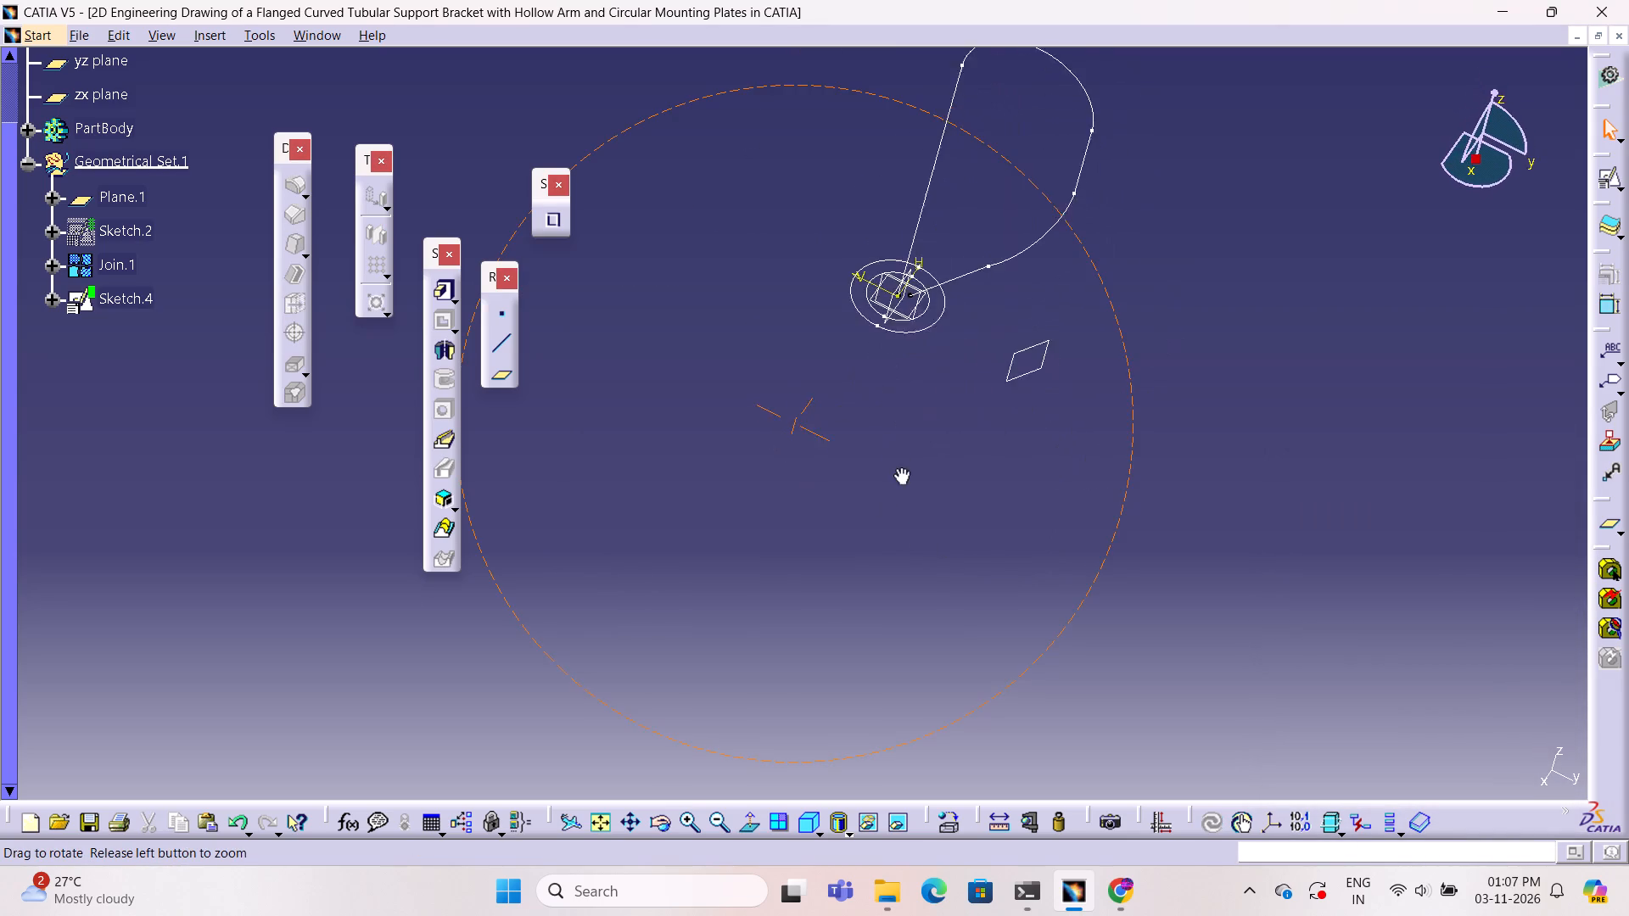
{"action": "middle_click_drag", "start_coordinate": [899, 467], "coordinate": [904, 486]}
{"action": "right_click_drag", "start_coordinate": [899, 467], "coordinate": [904, 486]}
{"action": "left_click", "coordinate": [902, 479]}
{"action": "left_click", "coordinate": [938, 368]}
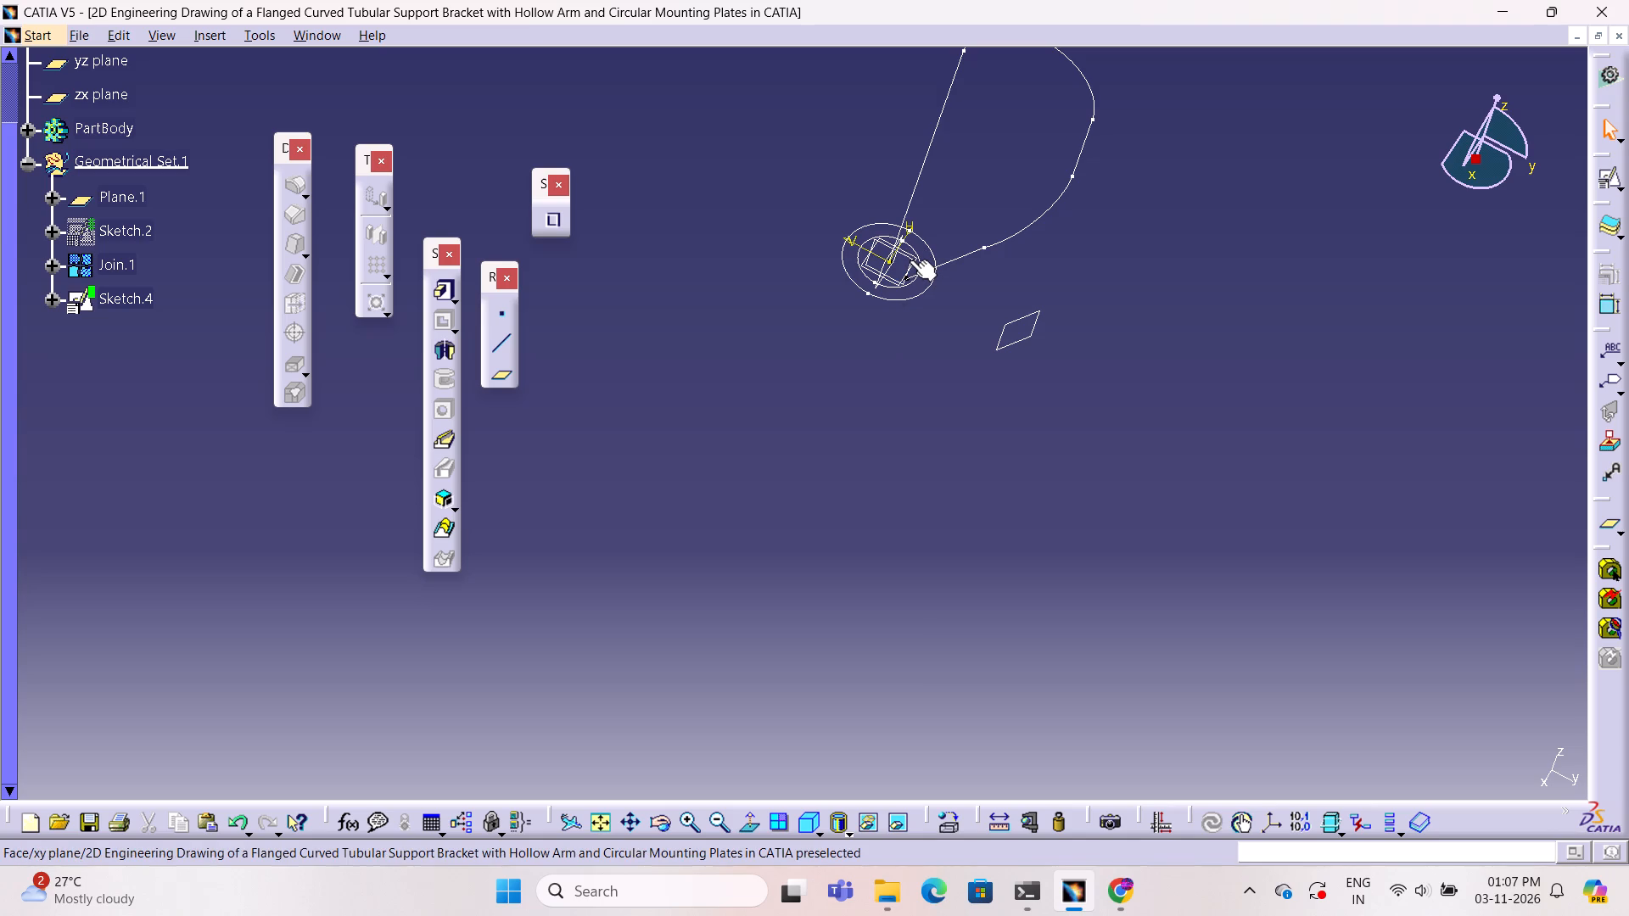
{"action": "left_click", "coordinate": [908, 296]}
{"action": "left_click", "coordinate": [557, 427]}
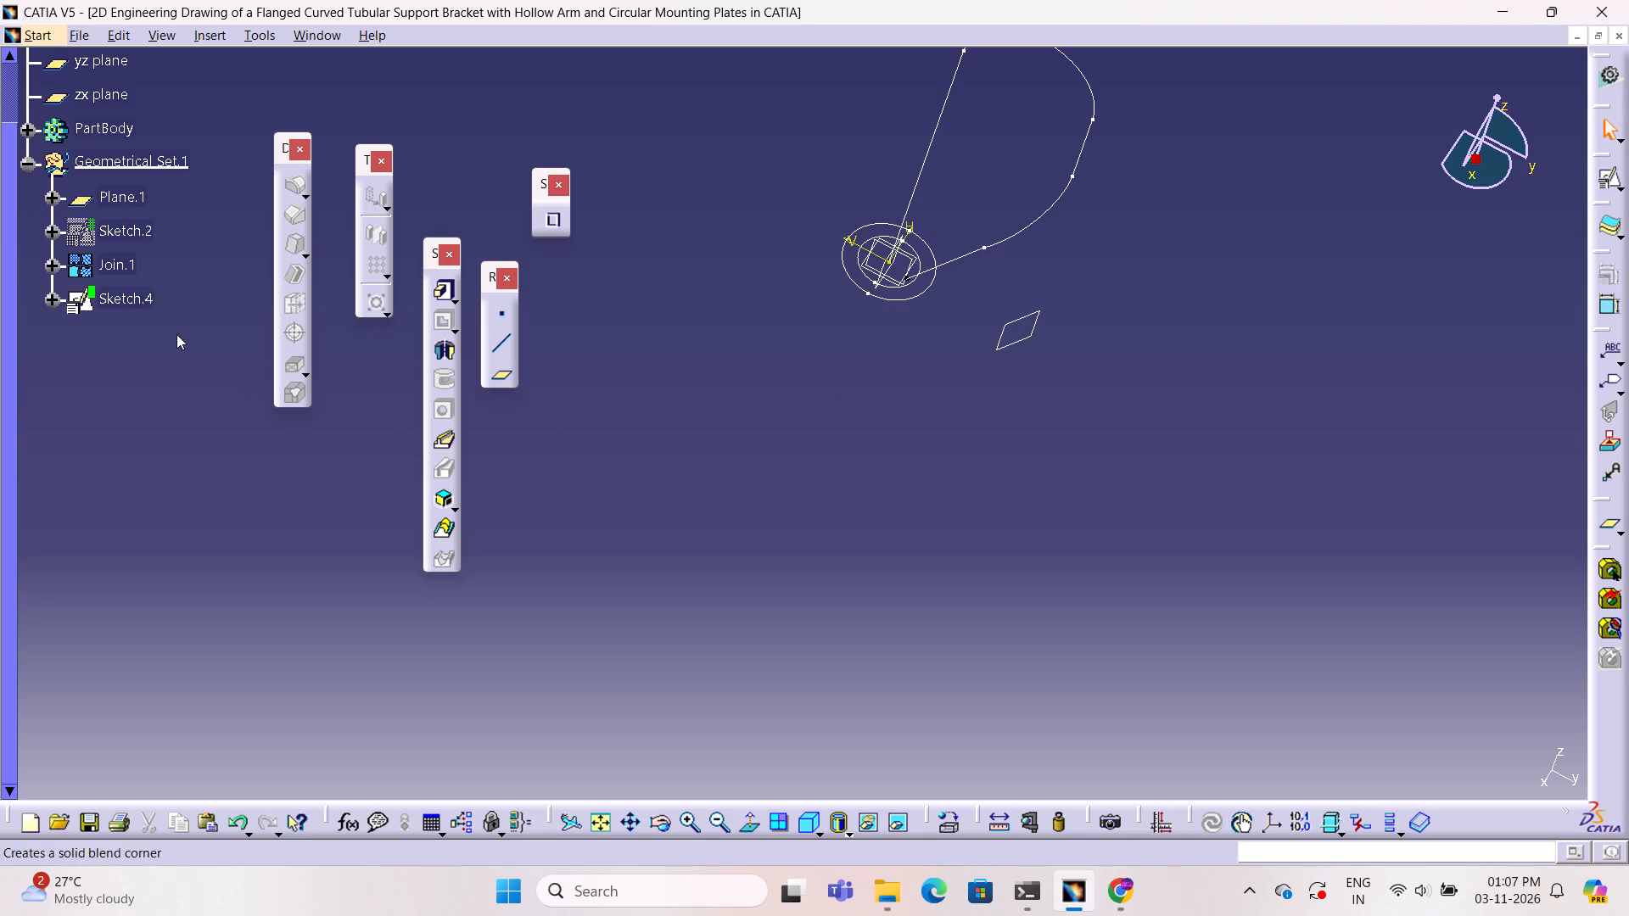
Open Sketch.4, inspect its two concentric circles relative to the centre curve, and exit the sketch.
{"action": "double_click", "coordinate": [153, 293]}
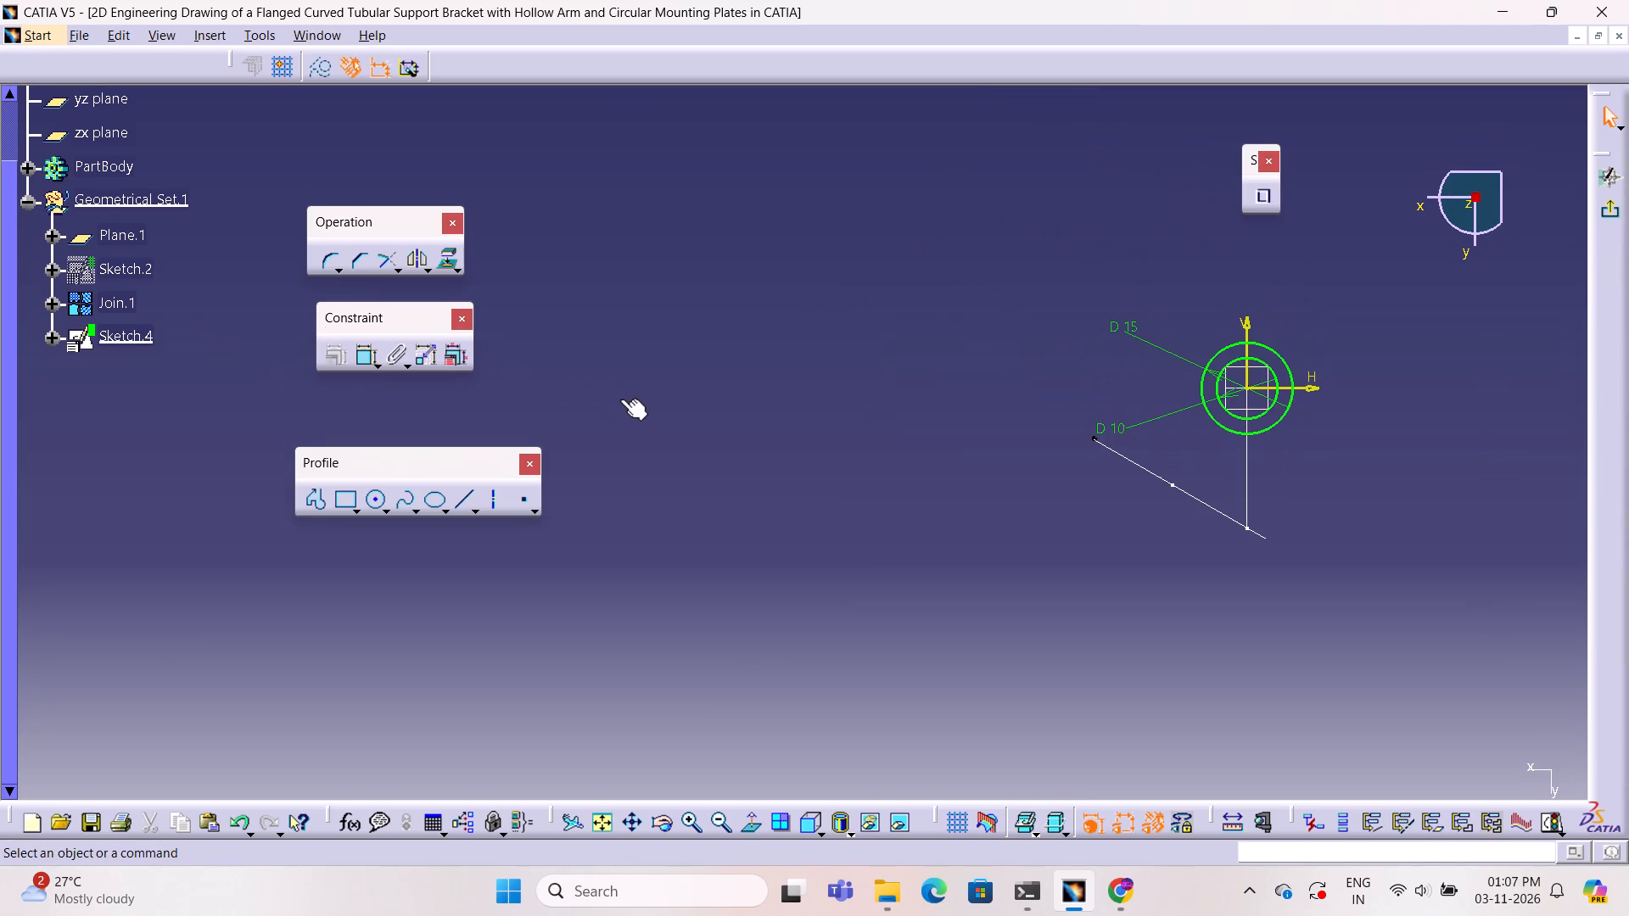
{"action": "middle_click_drag", "start_coordinate": [775, 511], "coordinate": [867, 301]}
{"action": "right_click_drag", "start_coordinate": [775, 511], "coordinate": [867, 301]}
{"action": "right_click", "coordinate": [867, 301]}
{"action": "right_click", "coordinate": [867, 301]}
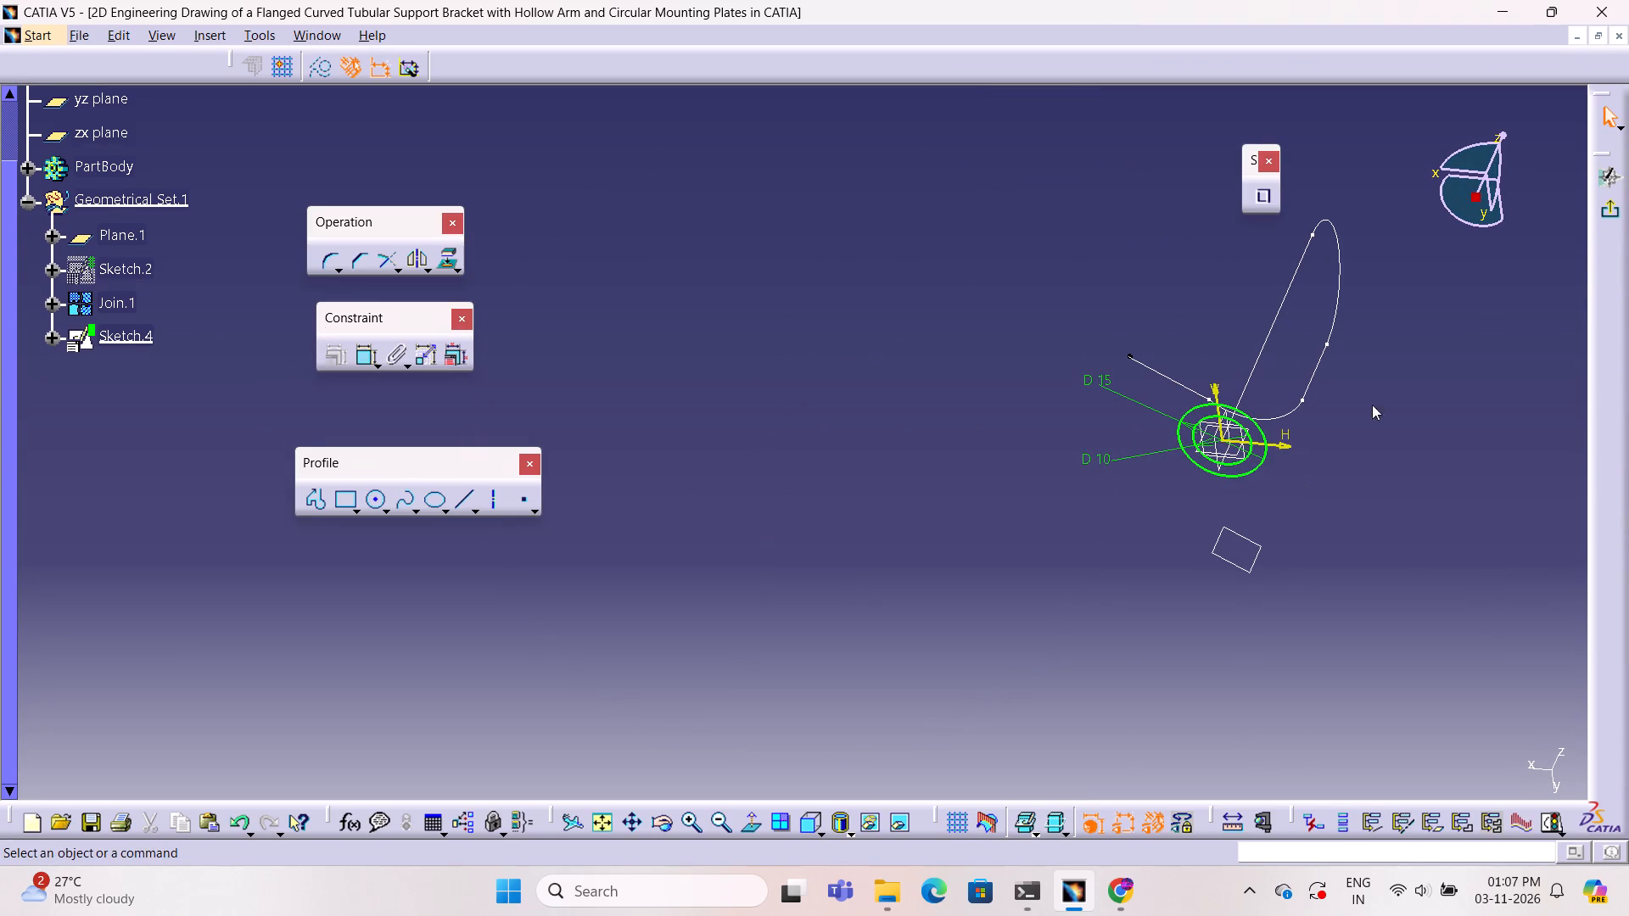
{"action": "left_click", "coordinate": [1610, 208]}
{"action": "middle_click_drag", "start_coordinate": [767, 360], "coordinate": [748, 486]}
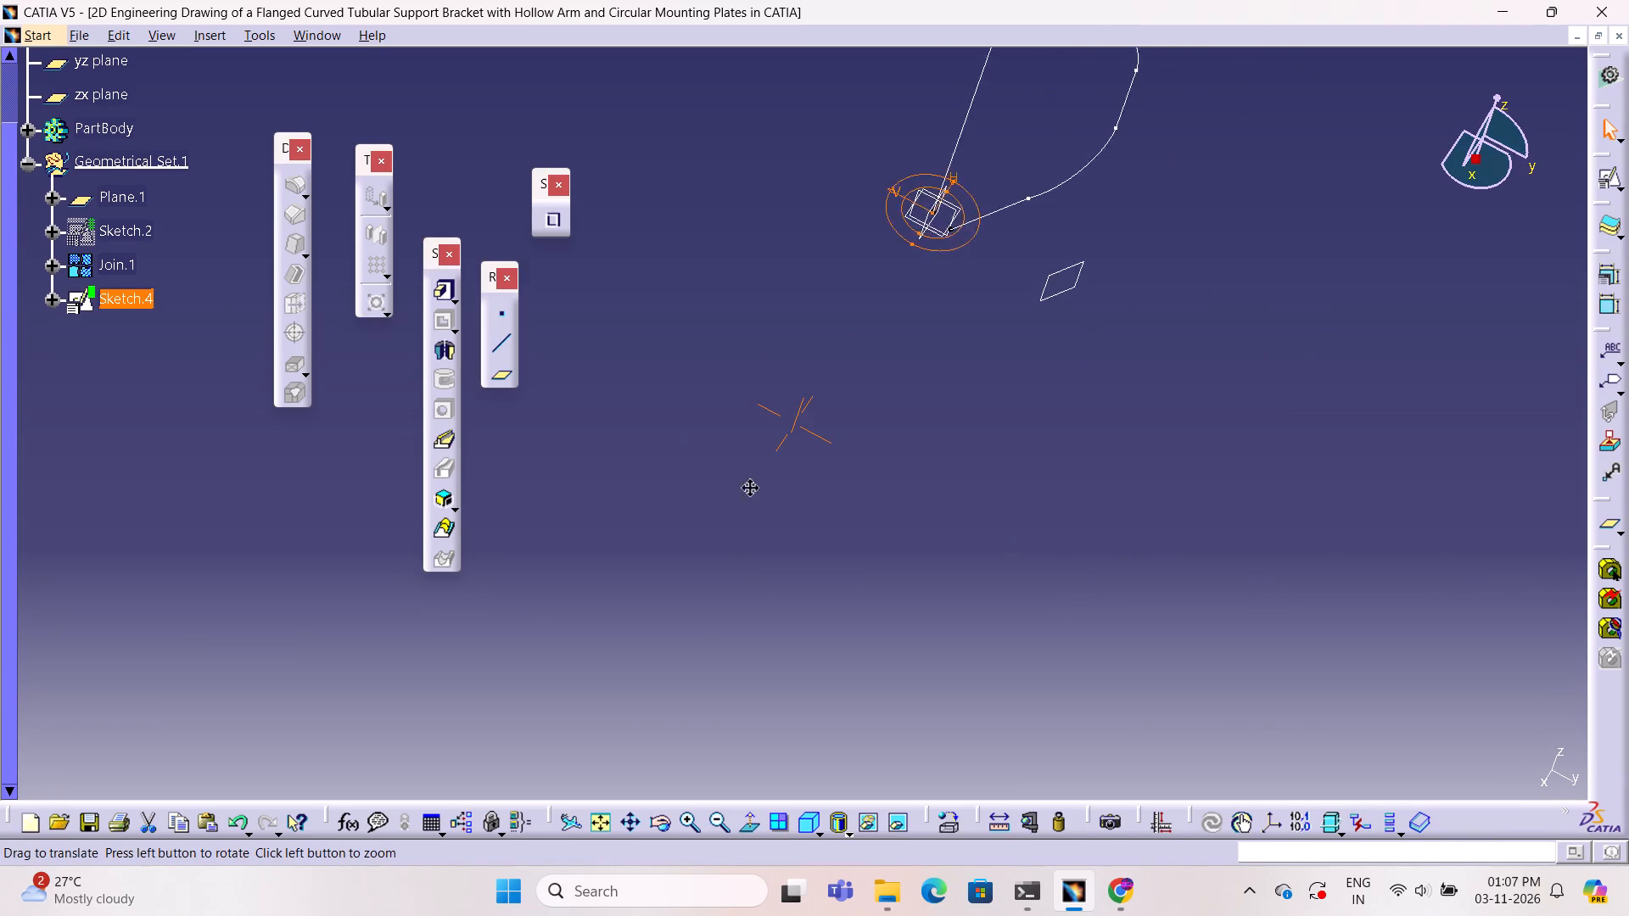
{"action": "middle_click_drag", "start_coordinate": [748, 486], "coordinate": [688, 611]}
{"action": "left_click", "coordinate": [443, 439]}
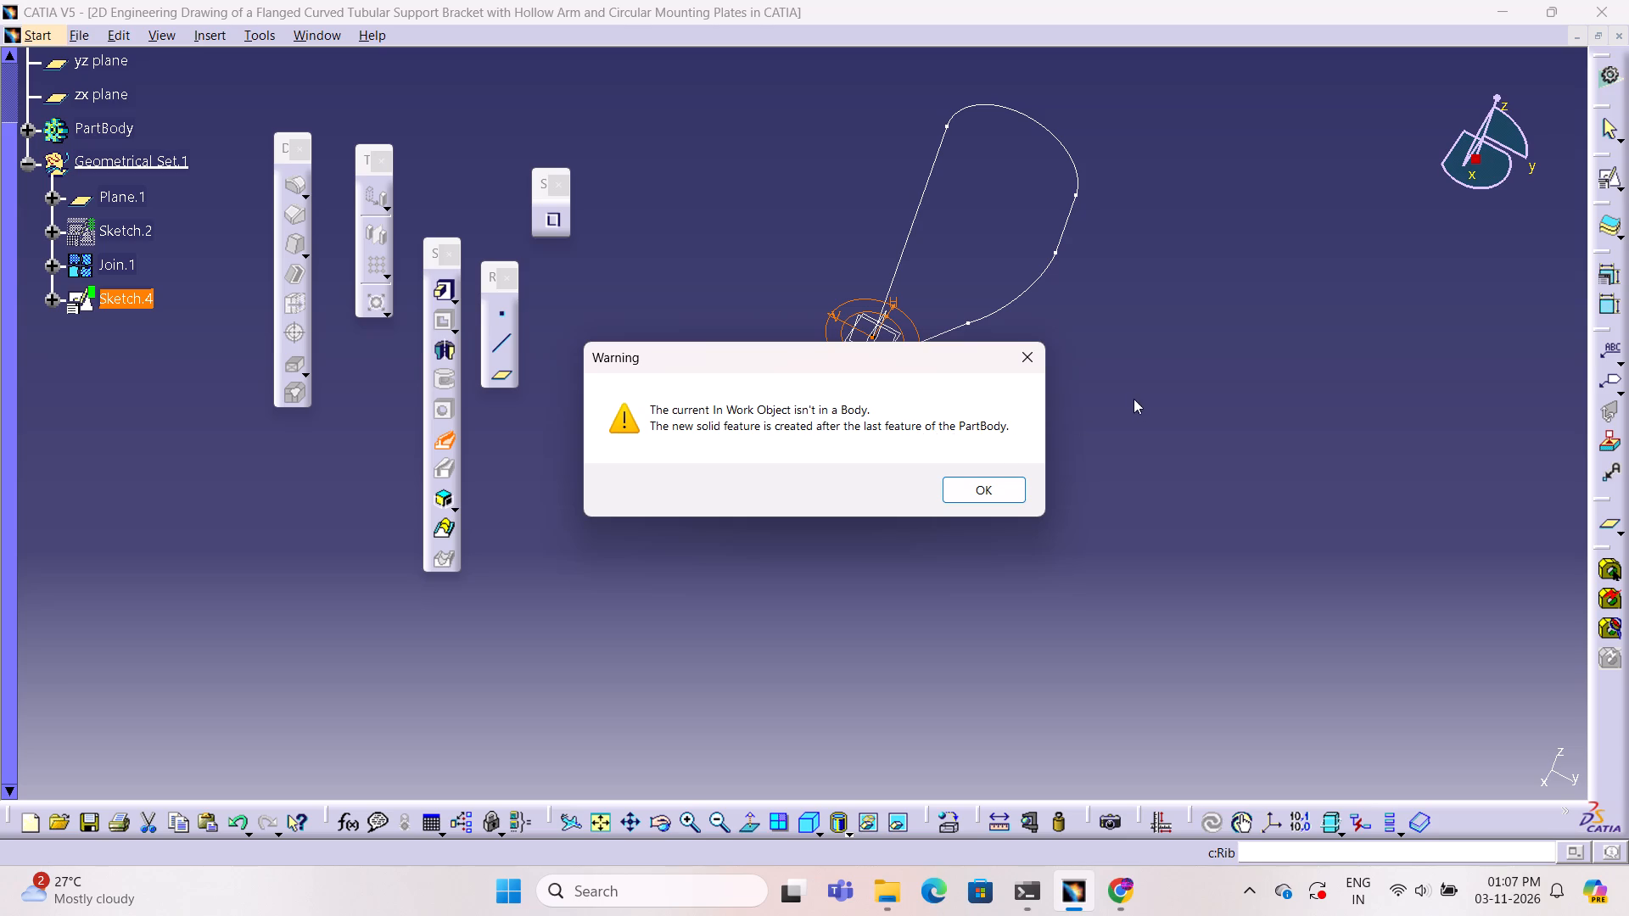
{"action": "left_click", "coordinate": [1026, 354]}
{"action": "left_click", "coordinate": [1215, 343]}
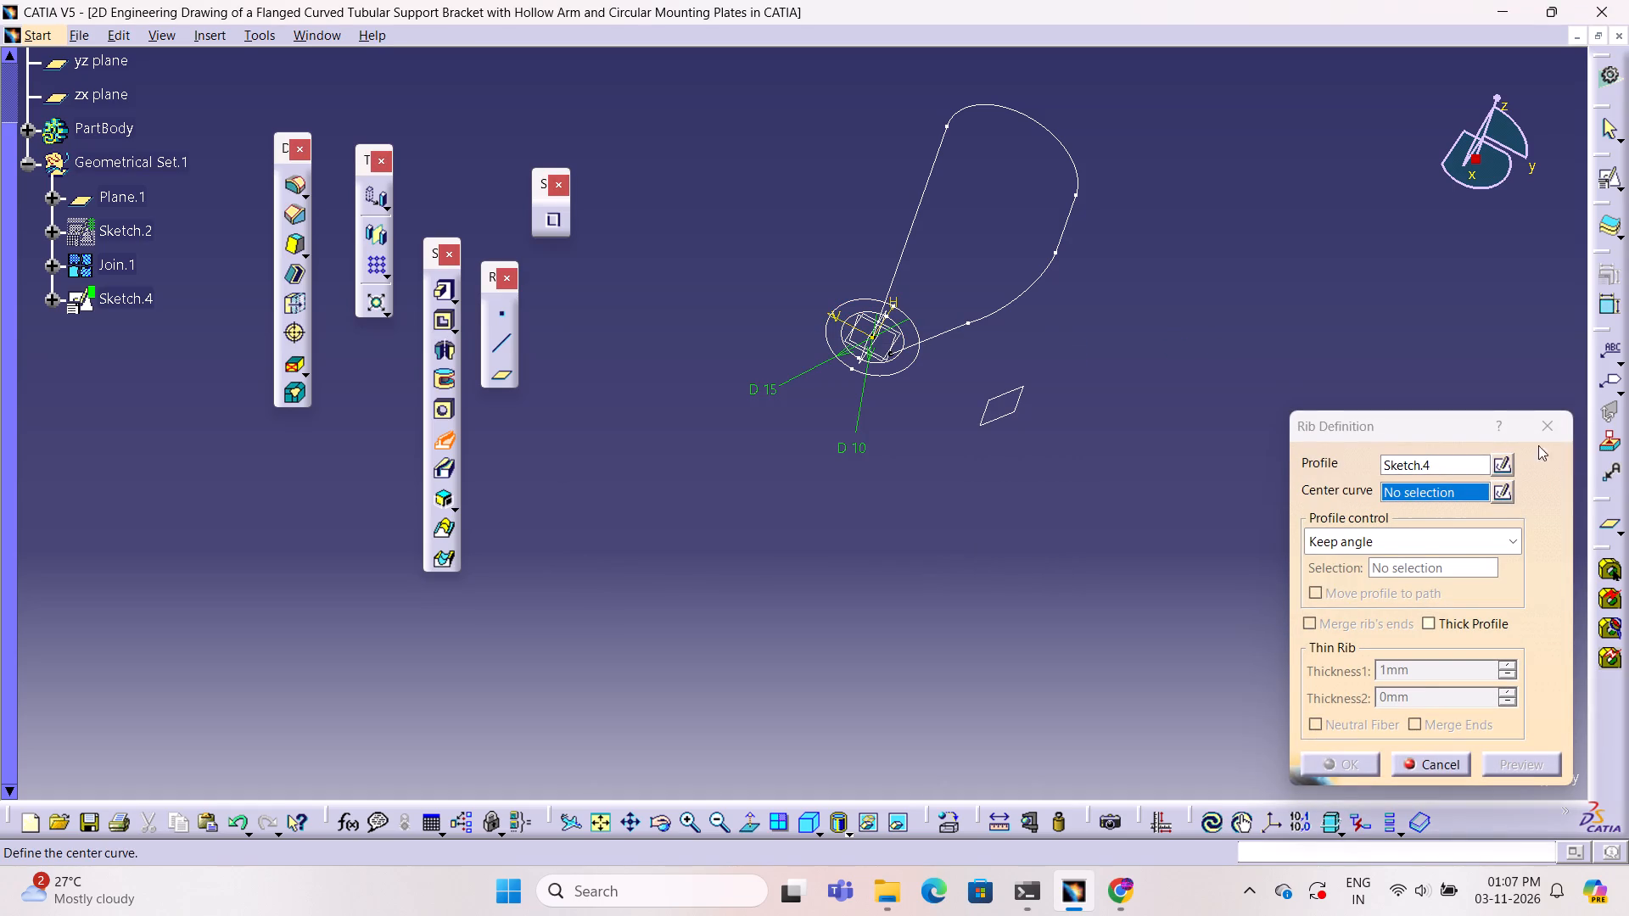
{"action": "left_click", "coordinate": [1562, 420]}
Examine the Join.1 centre curve and the Sketch.4 profile from several angles, checking the curve's segments.
{"action": "middle_click_drag", "start_coordinate": [1337, 416], "coordinate": [966, 411]}
{"action": "right_click_drag", "start_coordinate": [1337, 416], "coordinate": [966, 411]}
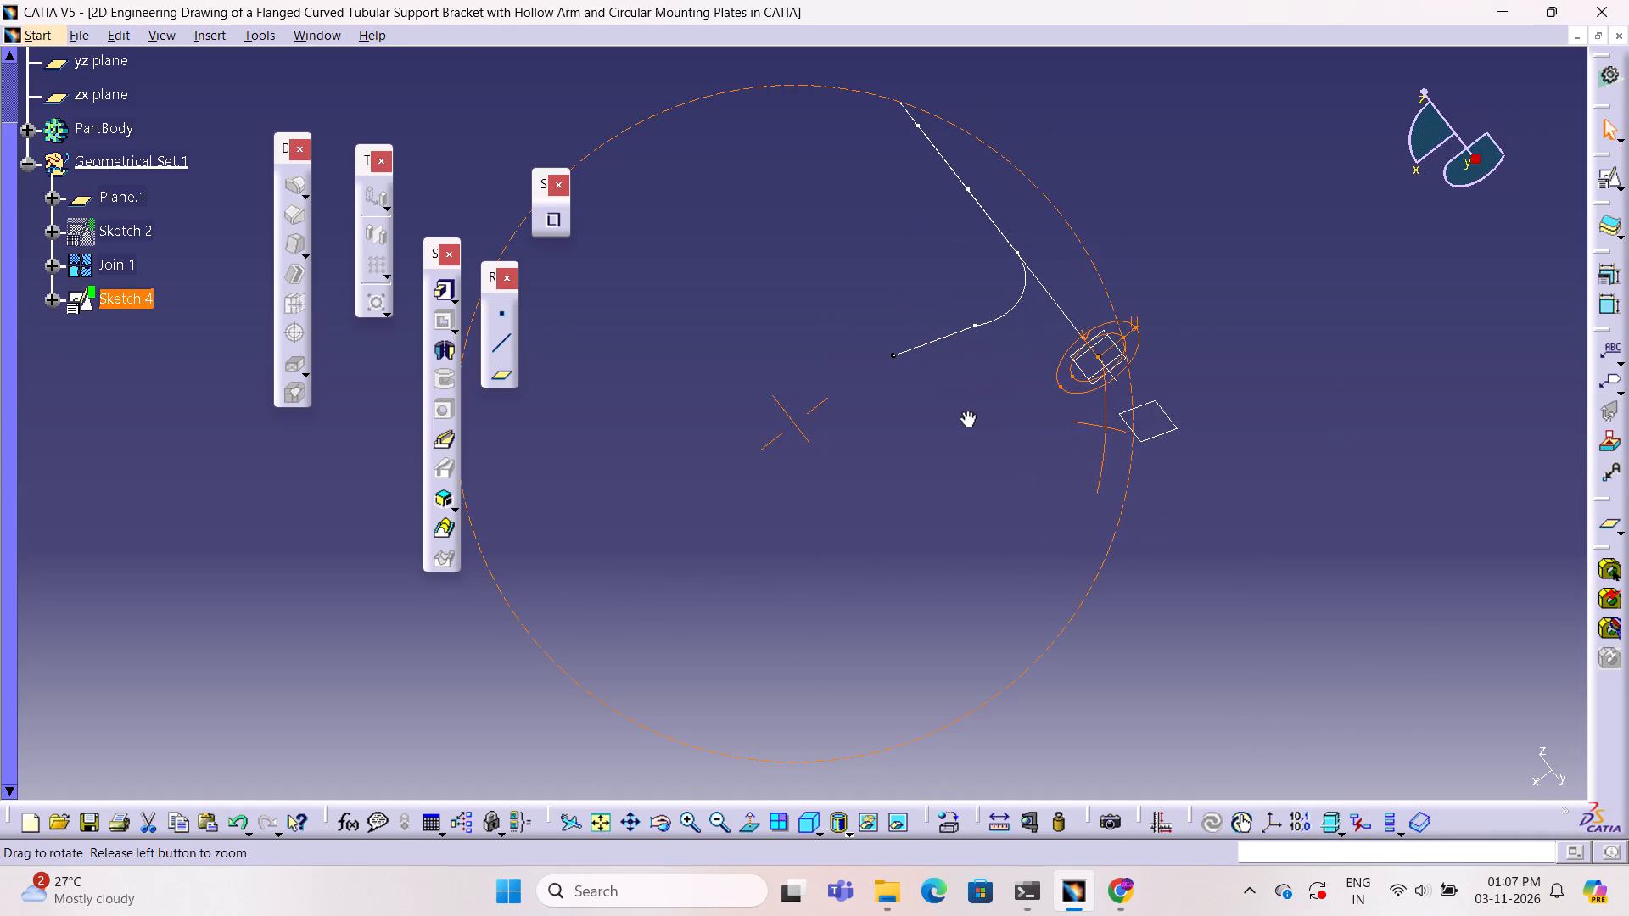
{"action": "right_click_drag", "start_coordinate": [966, 411], "coordinate": [965, 405]}
{"action": "middle_click_drag", "start_coordinate": [966, 411], "coordinate": [965, 405]}
{"action": "left_click", "coordinate": [964, 433]}
{"action": "left_click_drag", "start_coordinate": [1008, 302], "coordinate": [869, 396]}
{"action": "left_click", "coordinate": [820, 439]}
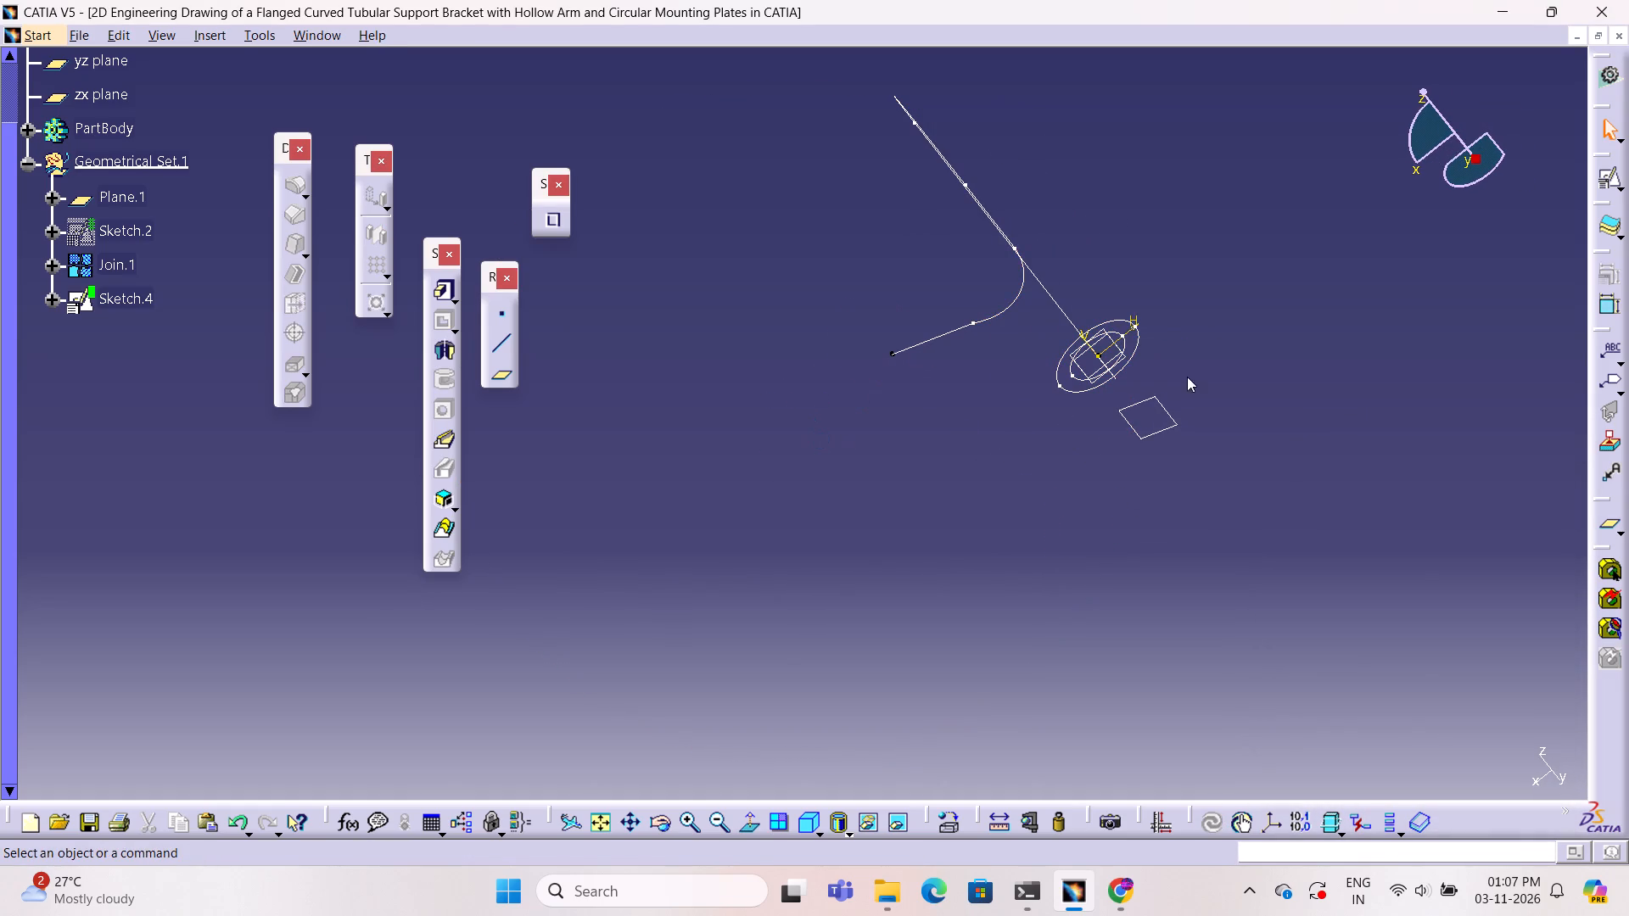
{"action": "middle_click_drag", "start_coordinate": [1187, 377], "coordinate": [1382, 467]}
{"action": "right_click_drag", "start_coordinate": [1187, 377], "coordinate": [1382, 467]}
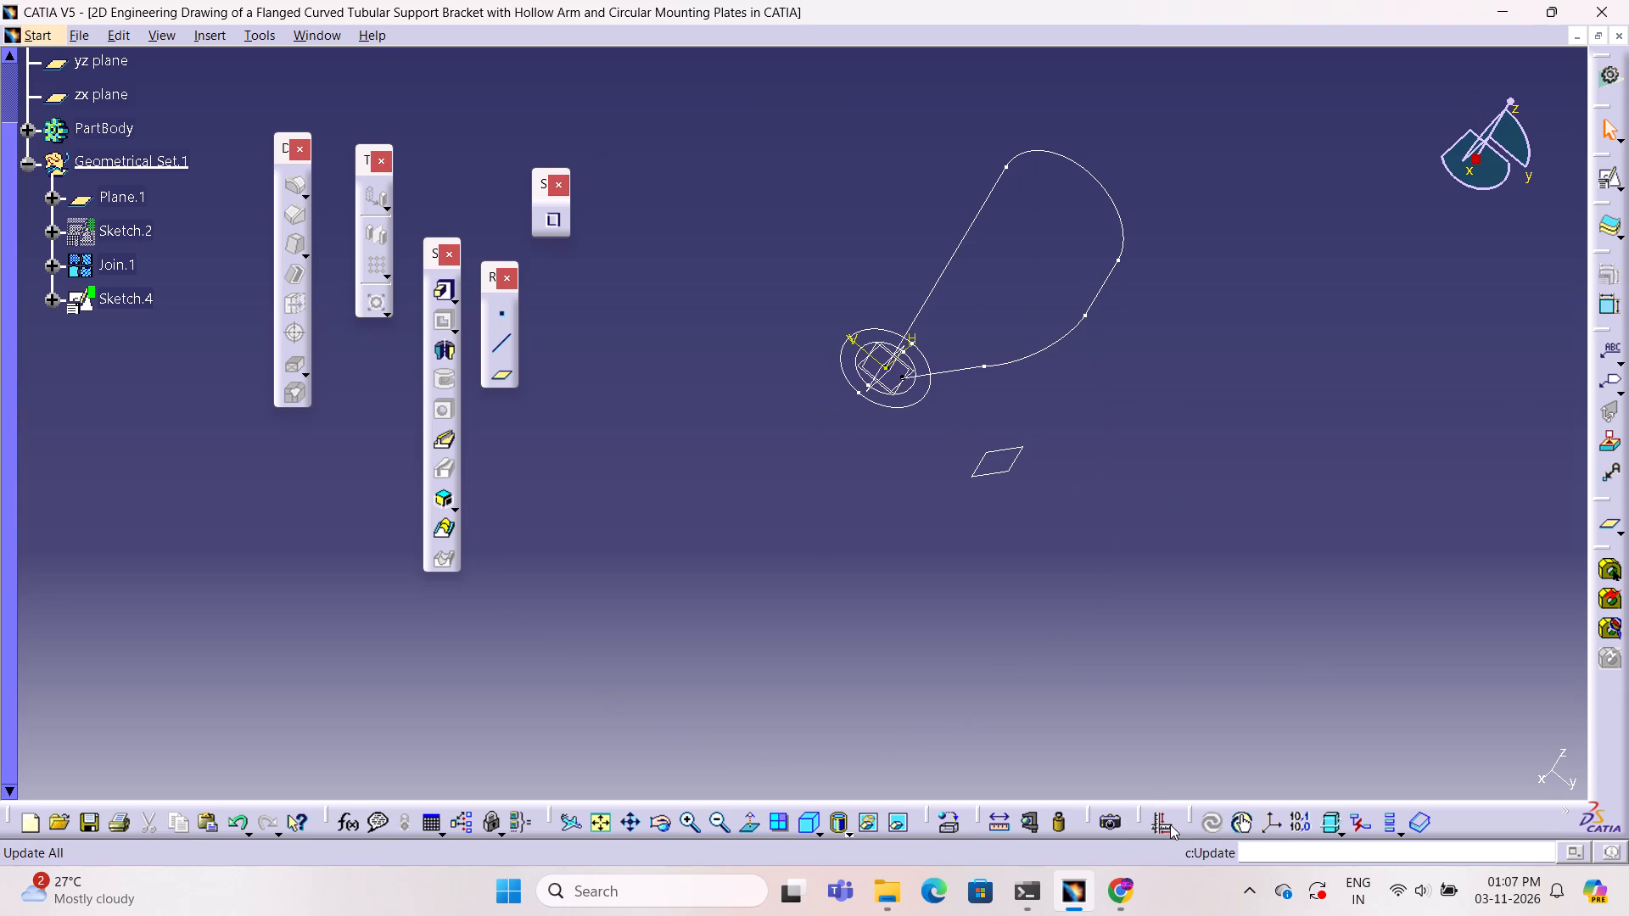
{"action": "left_click", "coordinate": [1225, 699]}
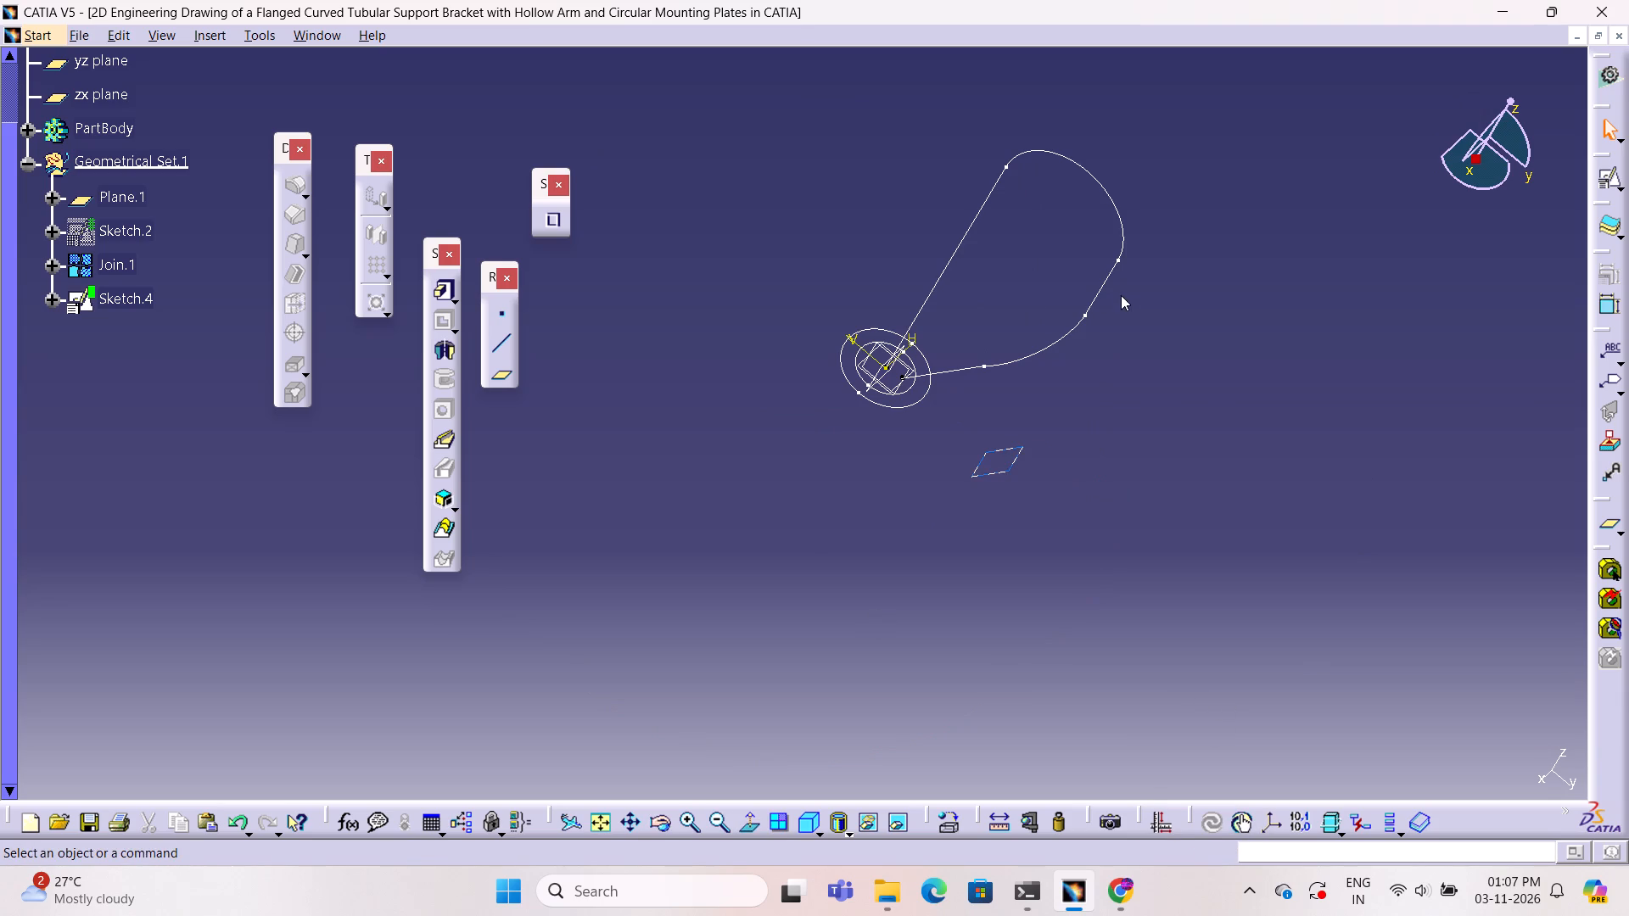
{"action": "left_click_drag", "start_coordinate": [1100, 282], "coordinate": [1071, 388]}
{"action": "left_click", "coordinate": [1073, 394]}
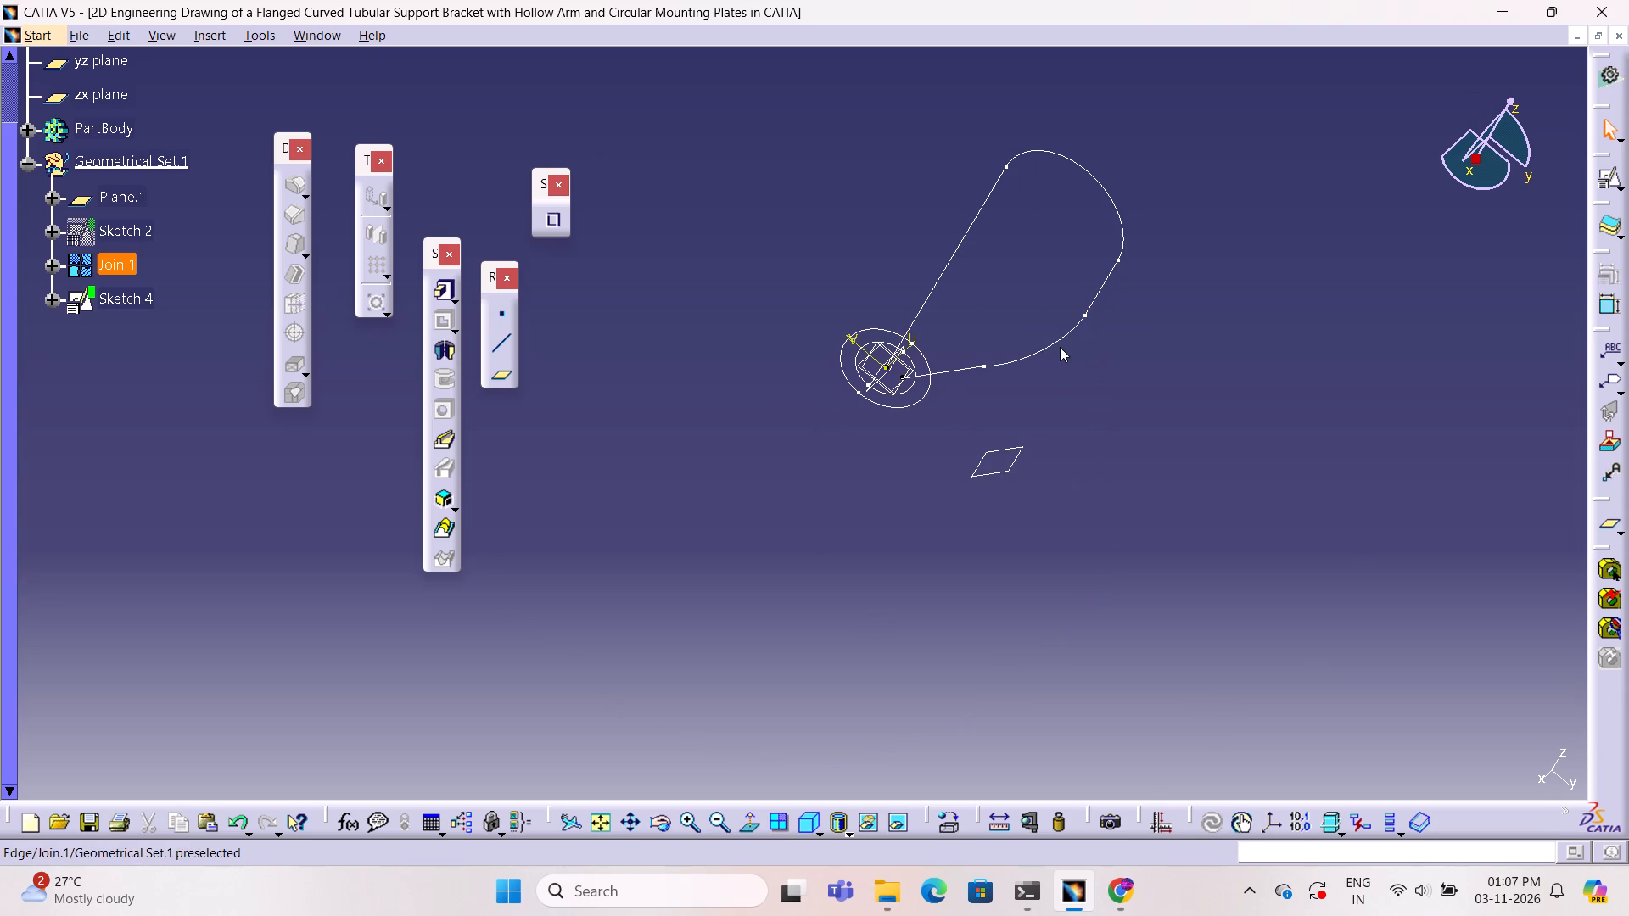
{"action": "left_click_drag", "start_coordinate": [1051, 350], "coordinate": [974, 425]}
{"action": "left_click", "coordinate": [797, 505]}
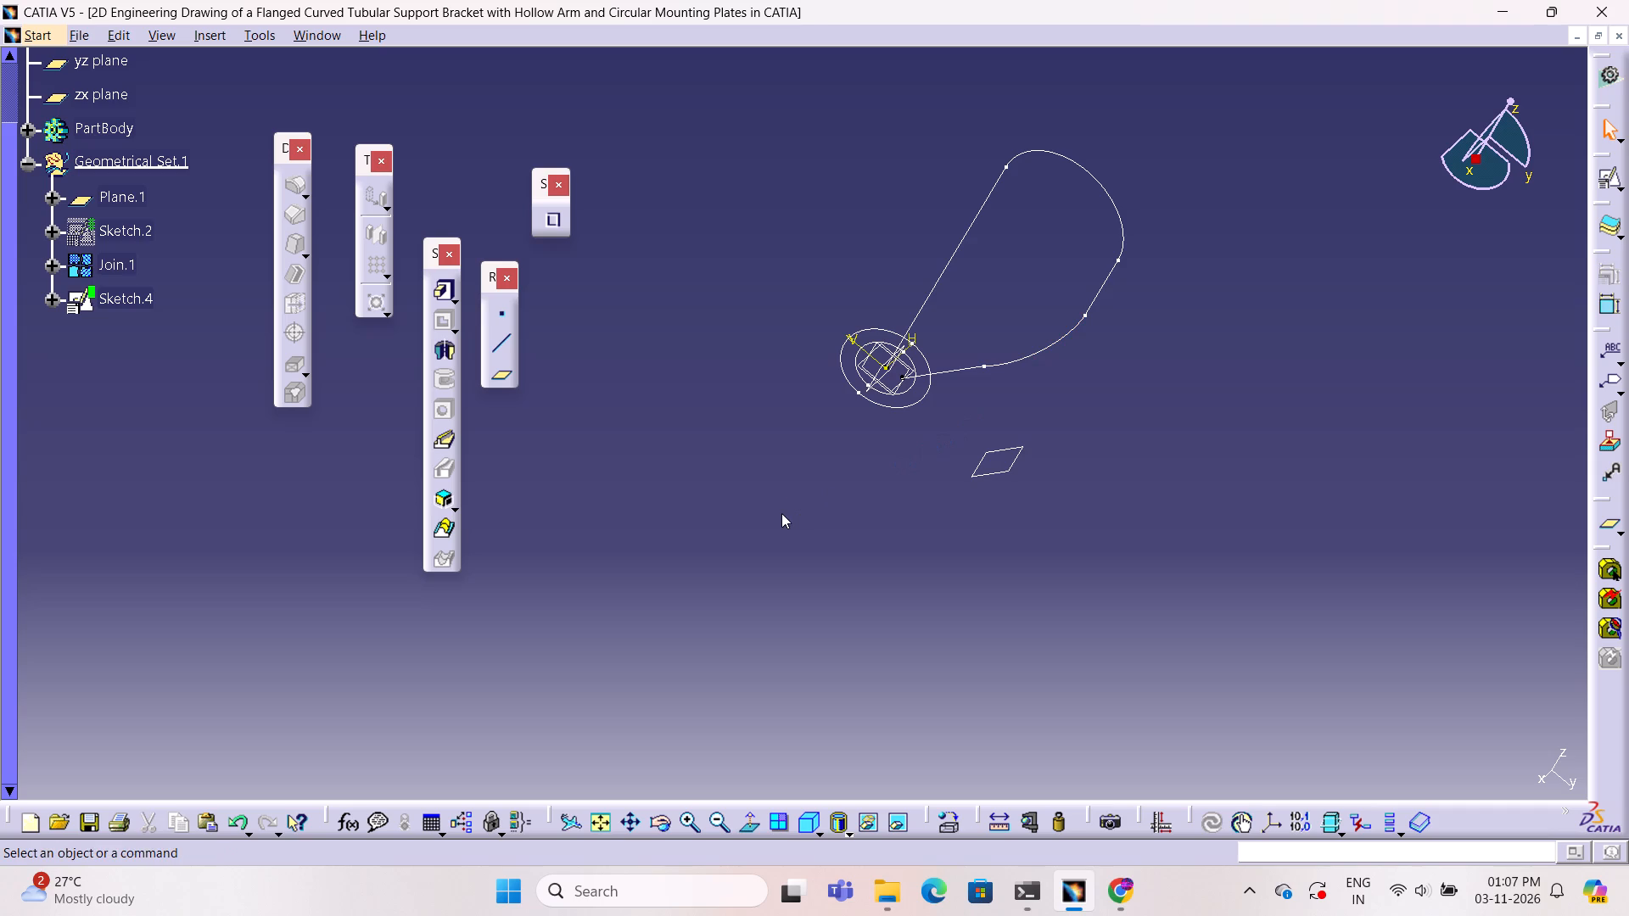
{"action": "scroll", "coordinate": [781, 513], "scroll_direction": "down", "scroll_amount": 1}
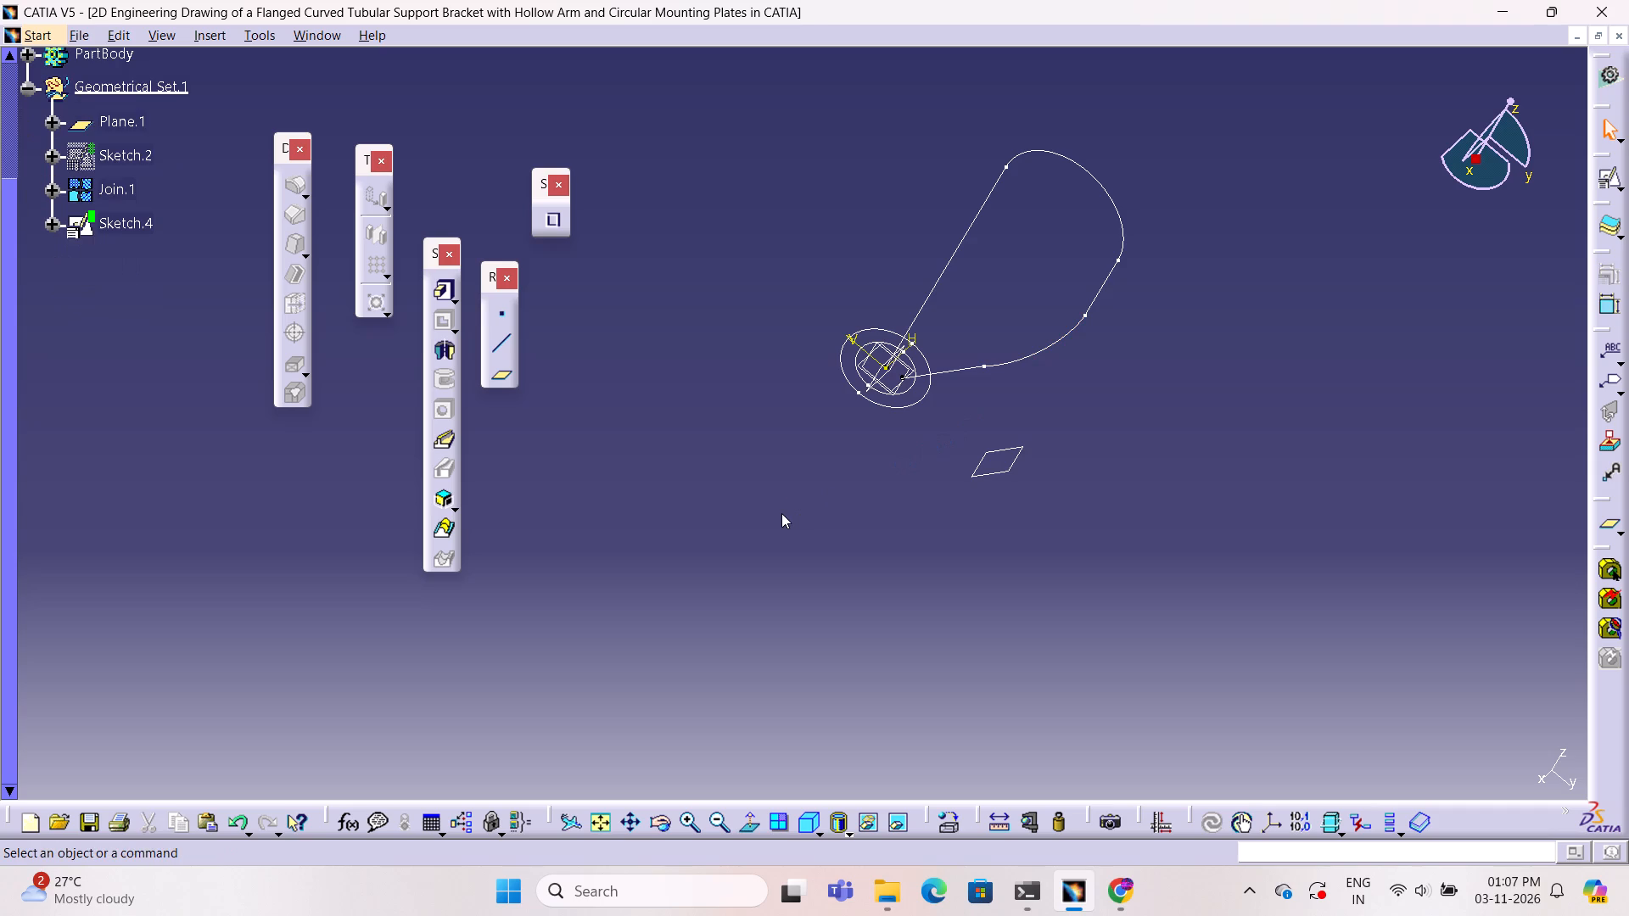
{"action": "middle_click_drag", "start_coordinate": [781, 513], "coordinate": [686, 560]}
{"action": "right_click_drag", "start_coordinate": [781, 513], "coordinate": [686, 560]}
{"action": "right_click", "coordinate": [686, 560]}
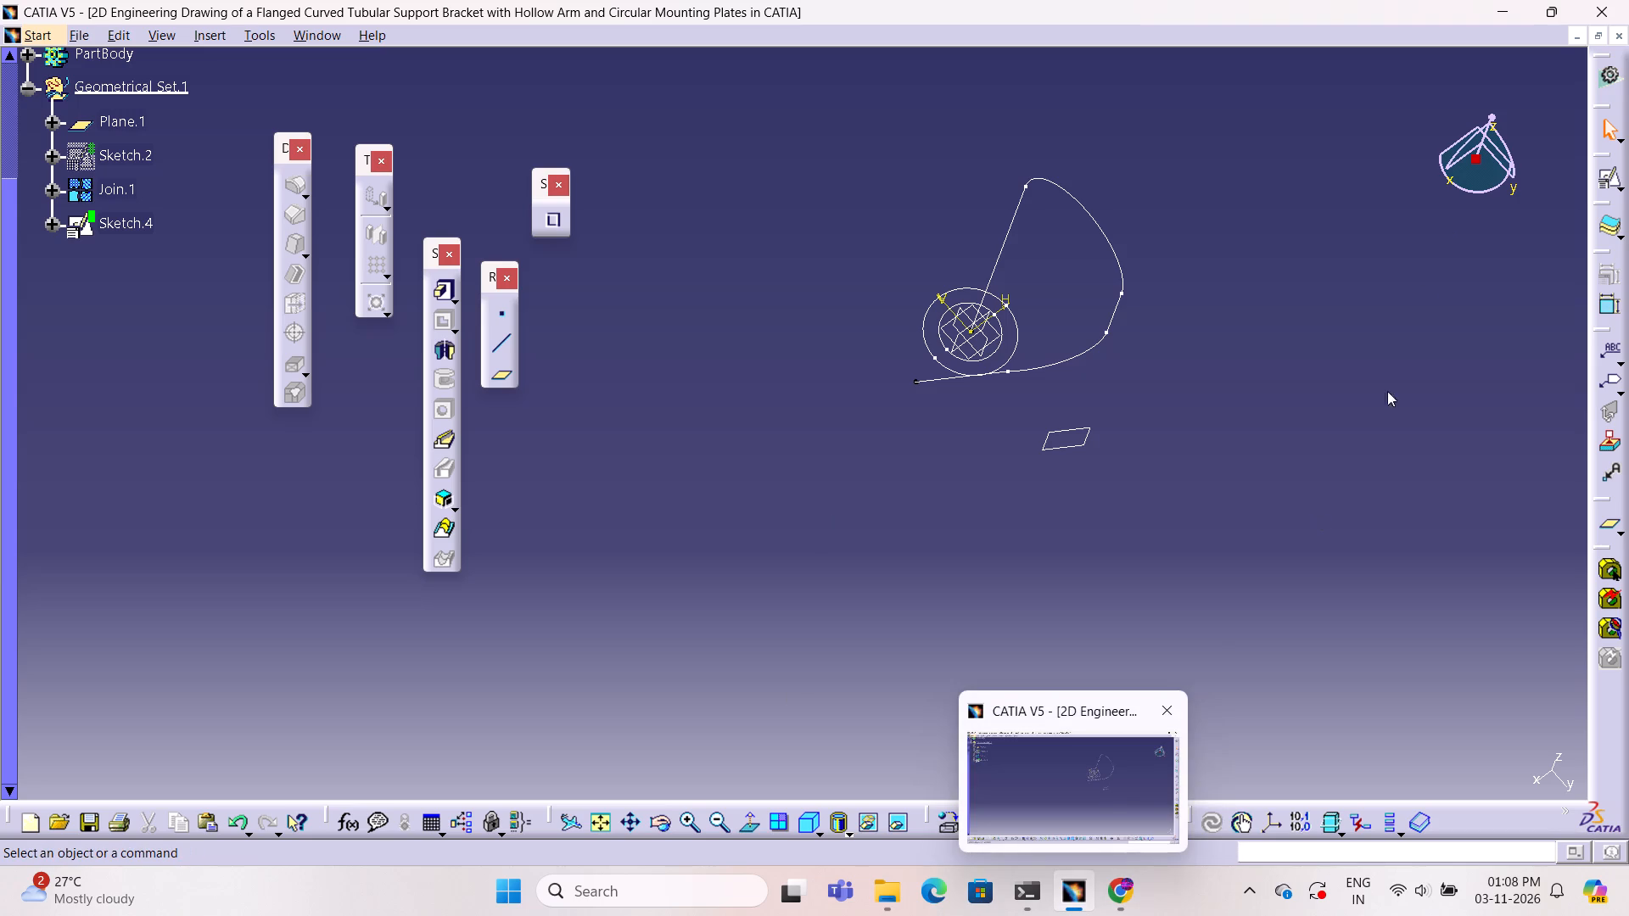
Switch from CATIA to the desktop and launch the black-icon application beside the 2D CATIA folder.
{"action": "left_click", "coordinate": [1500, 14]}
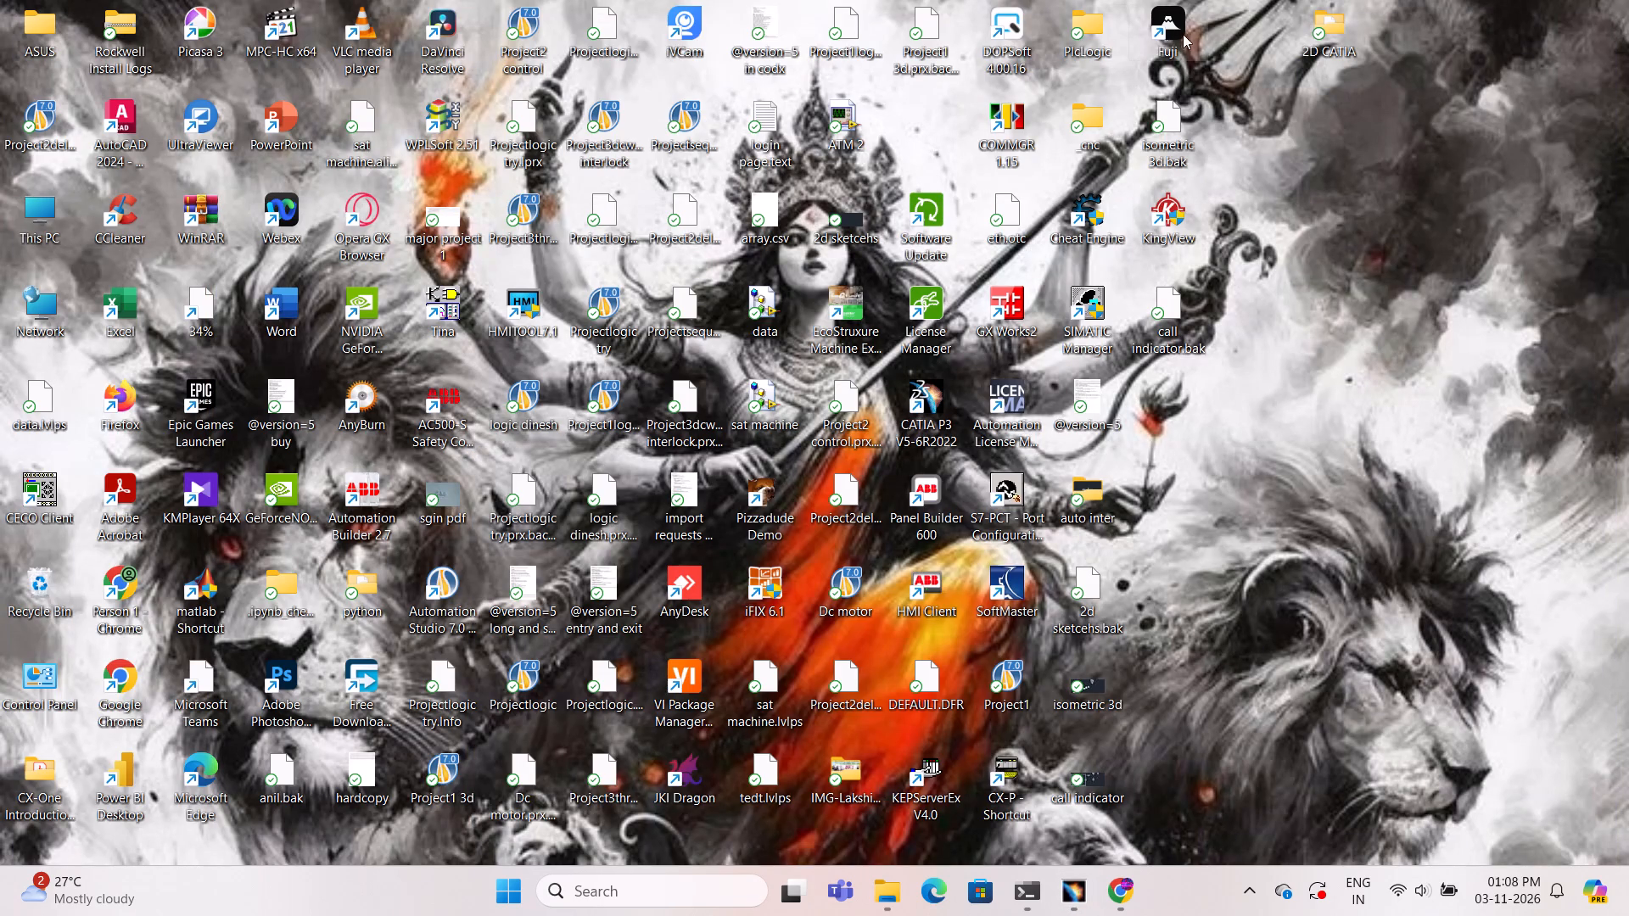
{"action": "double_click", "coordinate": [1184, 32]}
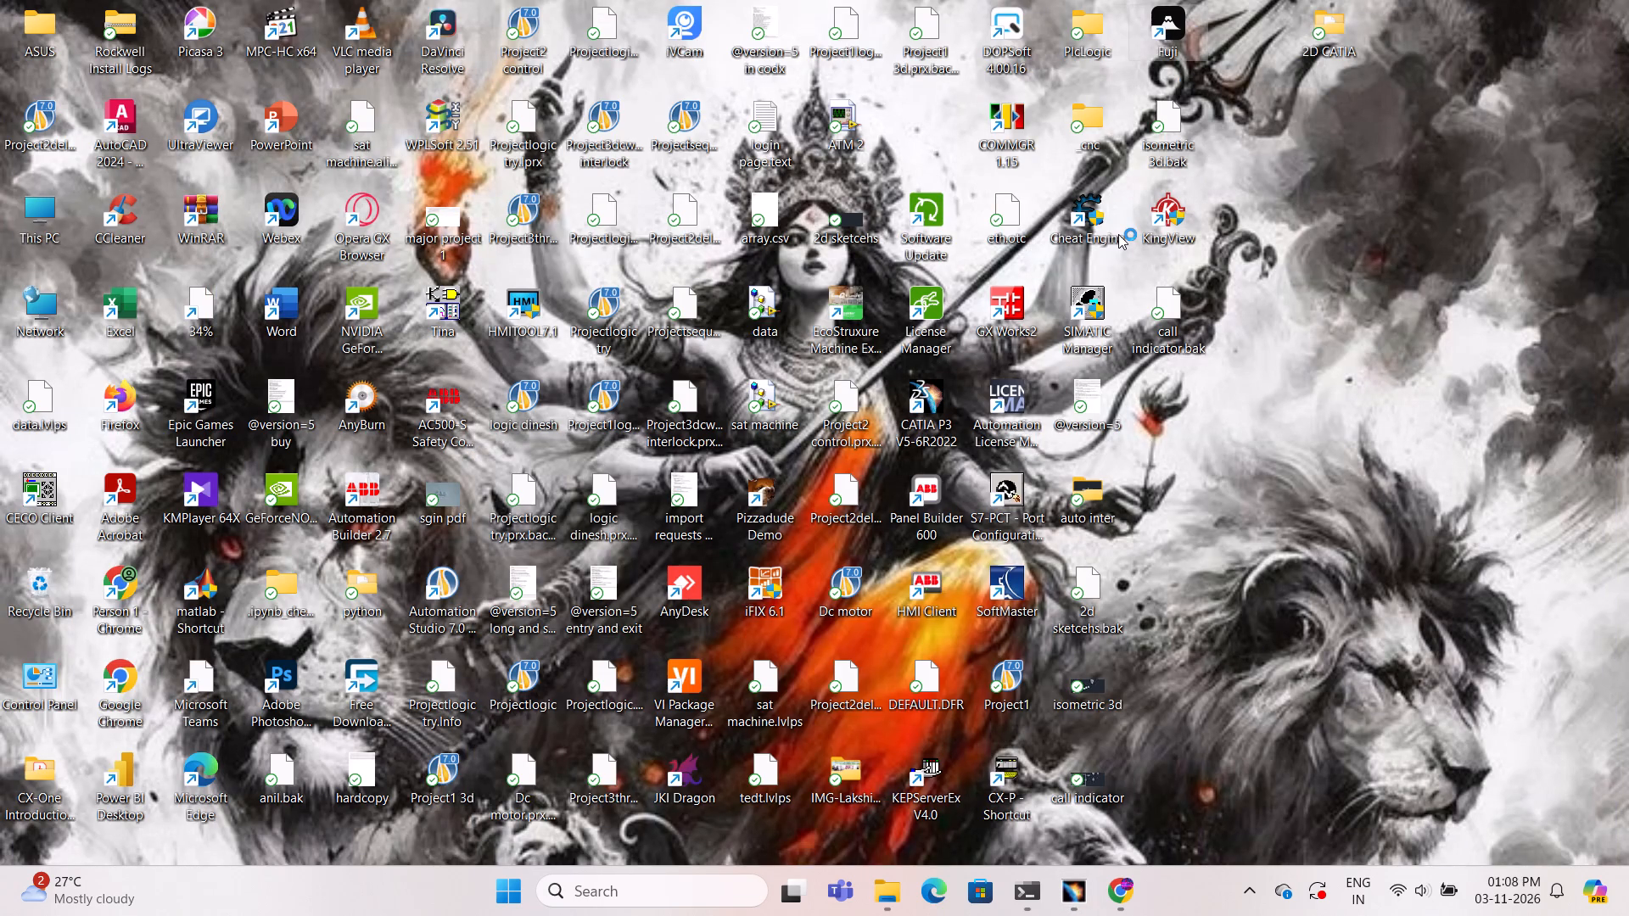
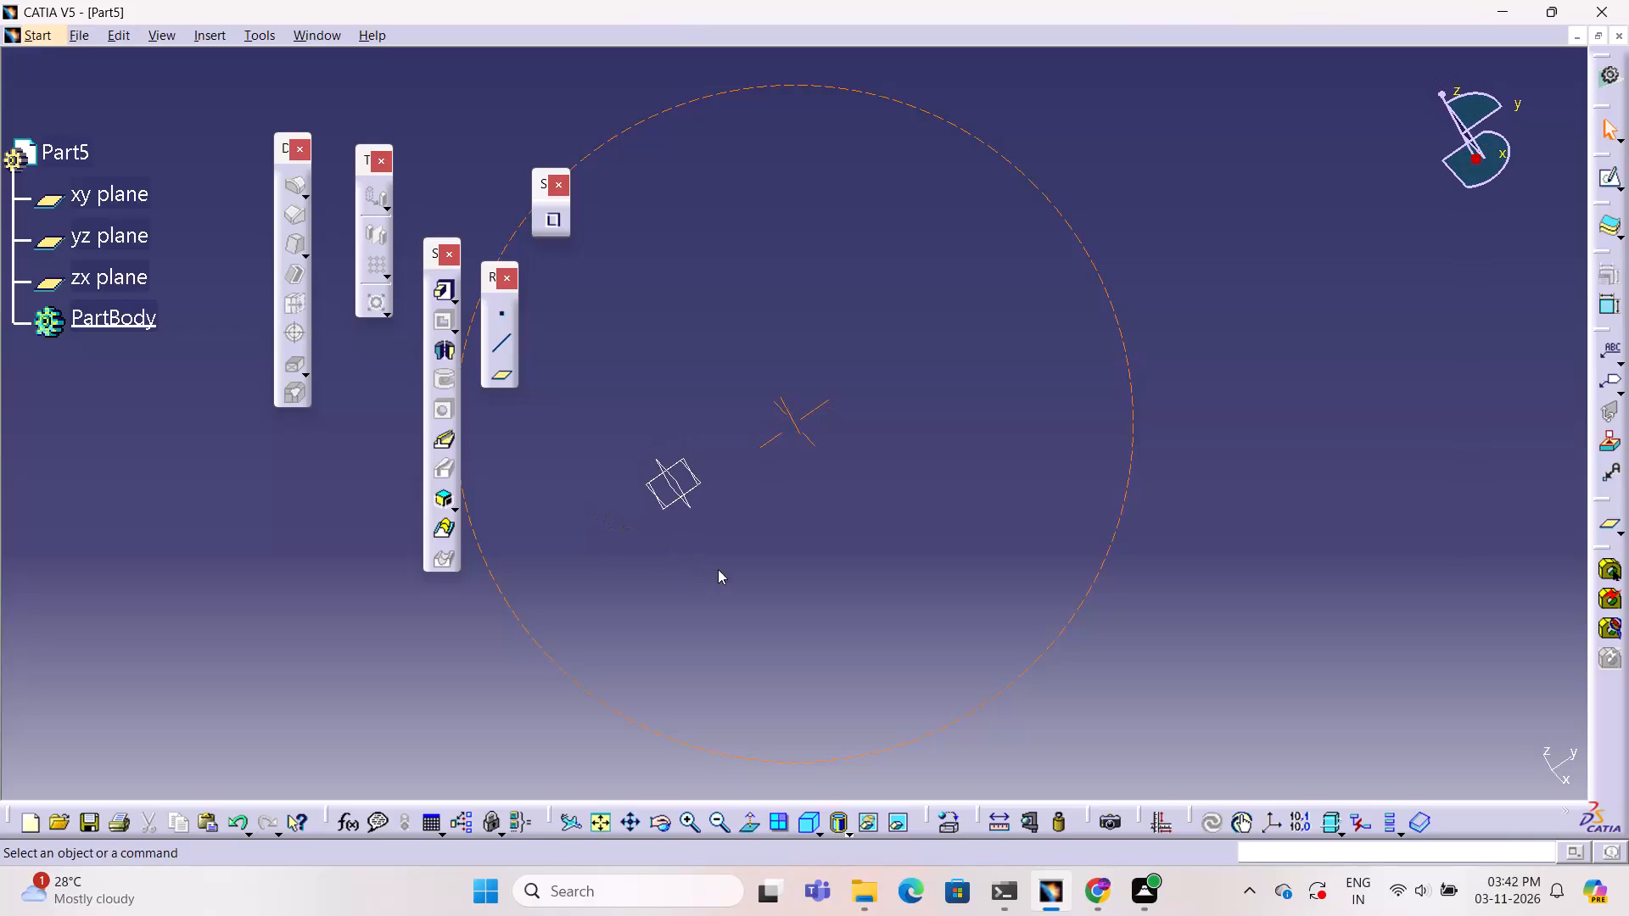
Open a new sketch on the yz plane and move the floating Profile and Constraint toolbars clear of the sketch origin.
{"action": "left_click", "coordinate": [877, 595]}
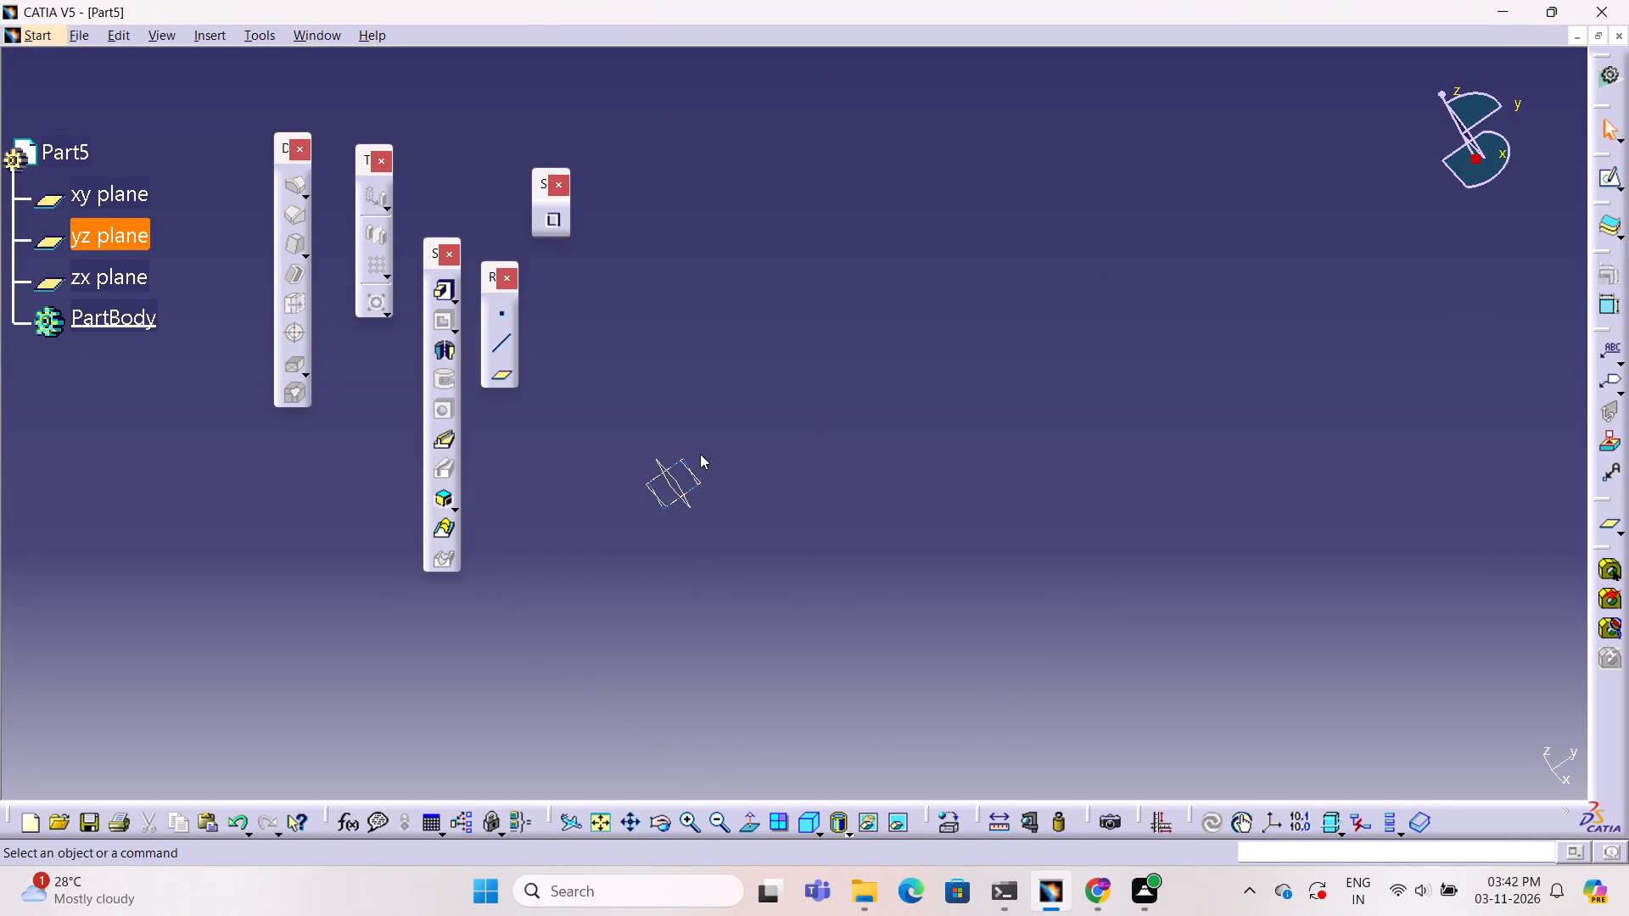
{"action": "middle_click_drag", "start_coordinate": [760, 519], "coordinate": [792, 448], "text": "ctrl"}
{"action": "right_click_drag", "start_coordinate": [757, 525], "coordinate": [792, 448], "text": "ctrl"}
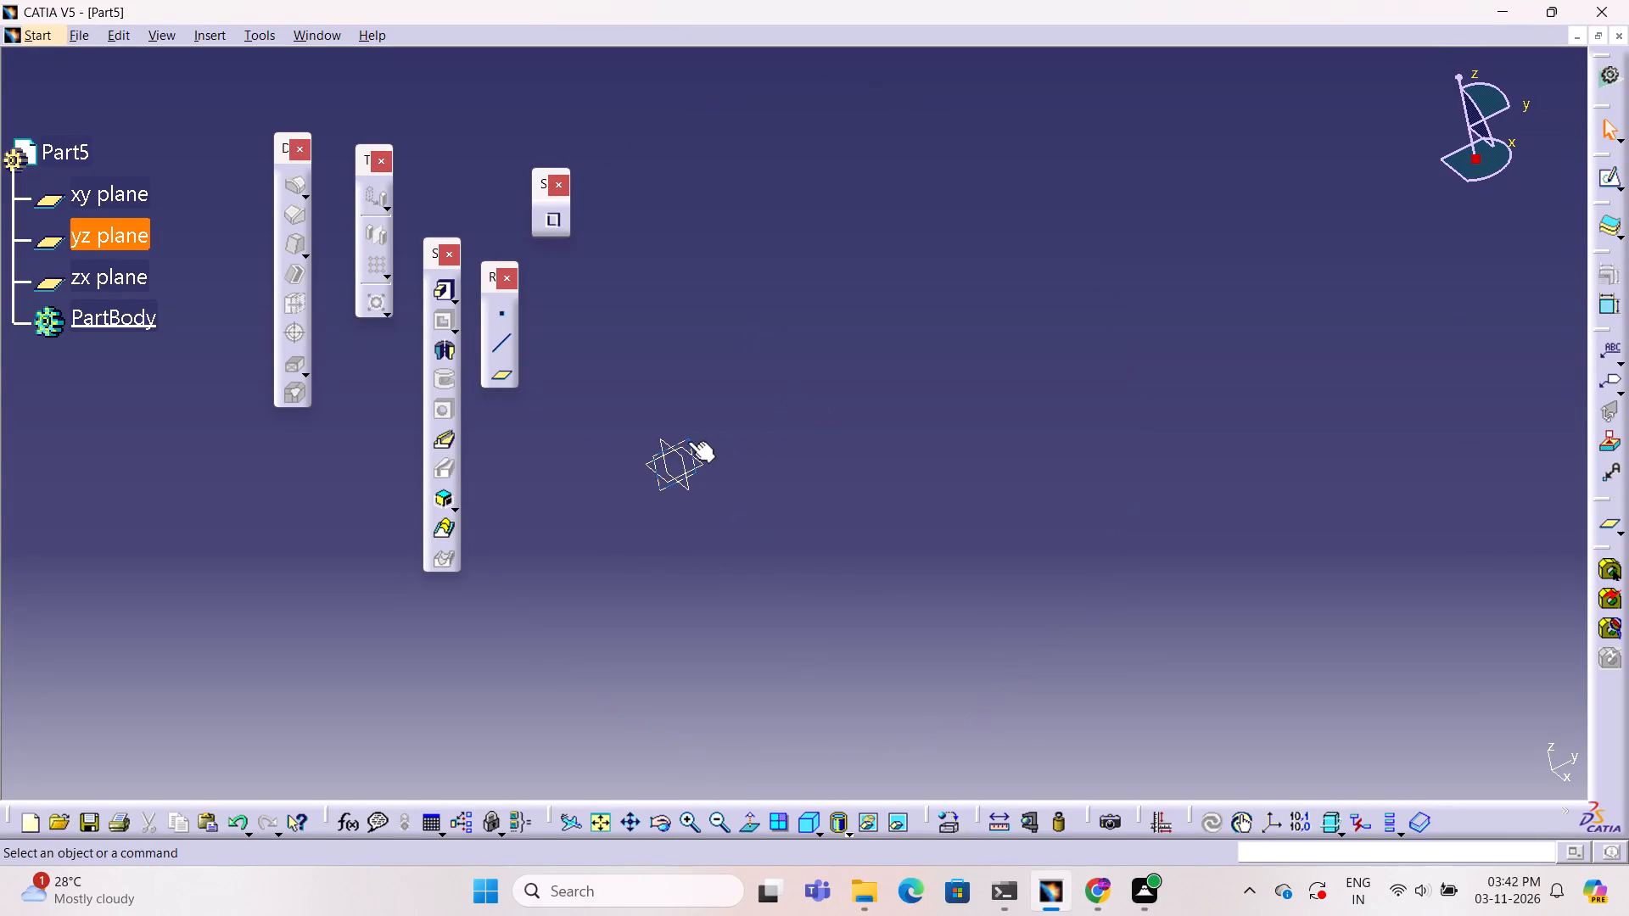
{"action": "left_click", "coordinate": [688, 441]}
{"action": "left_click", "coordinate": [1598, 179]}
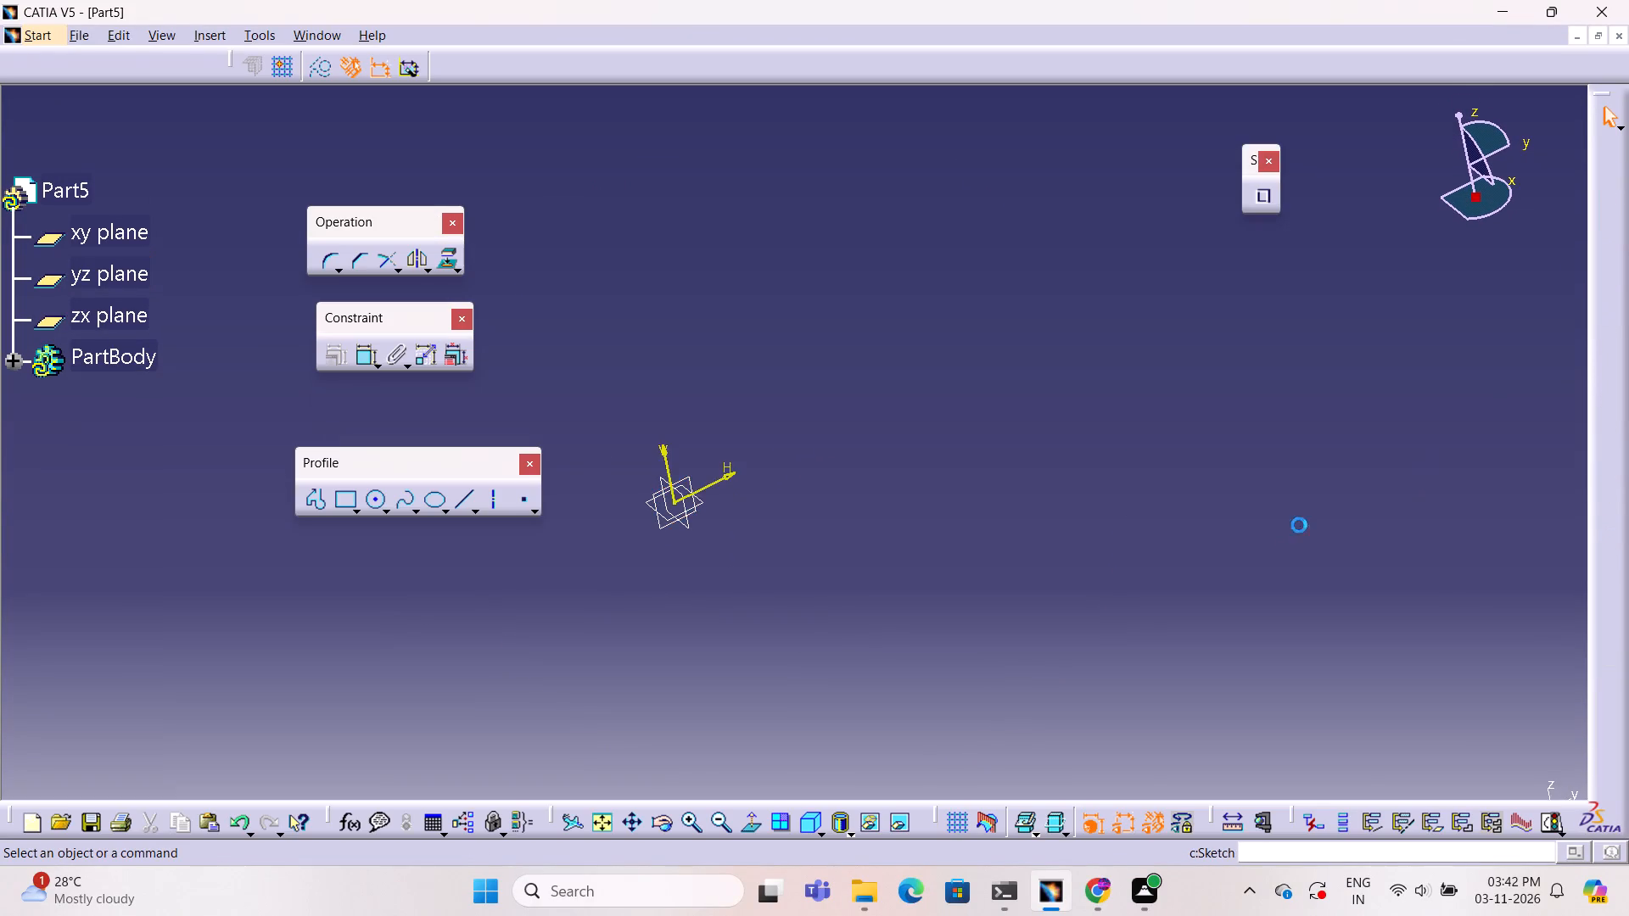
{"action": "middle_click_drag", "start_coordinate": [740, 507], "coordinate": [747, 510], "text": "ctrl"}
{"action": "left_click_drag", "start_coordinate": [430, 469], "coordinate": [771, 144]}
{"action": "left_click_drag", "start_coordinate": [393, 326], "coordinate": [501, 261]}
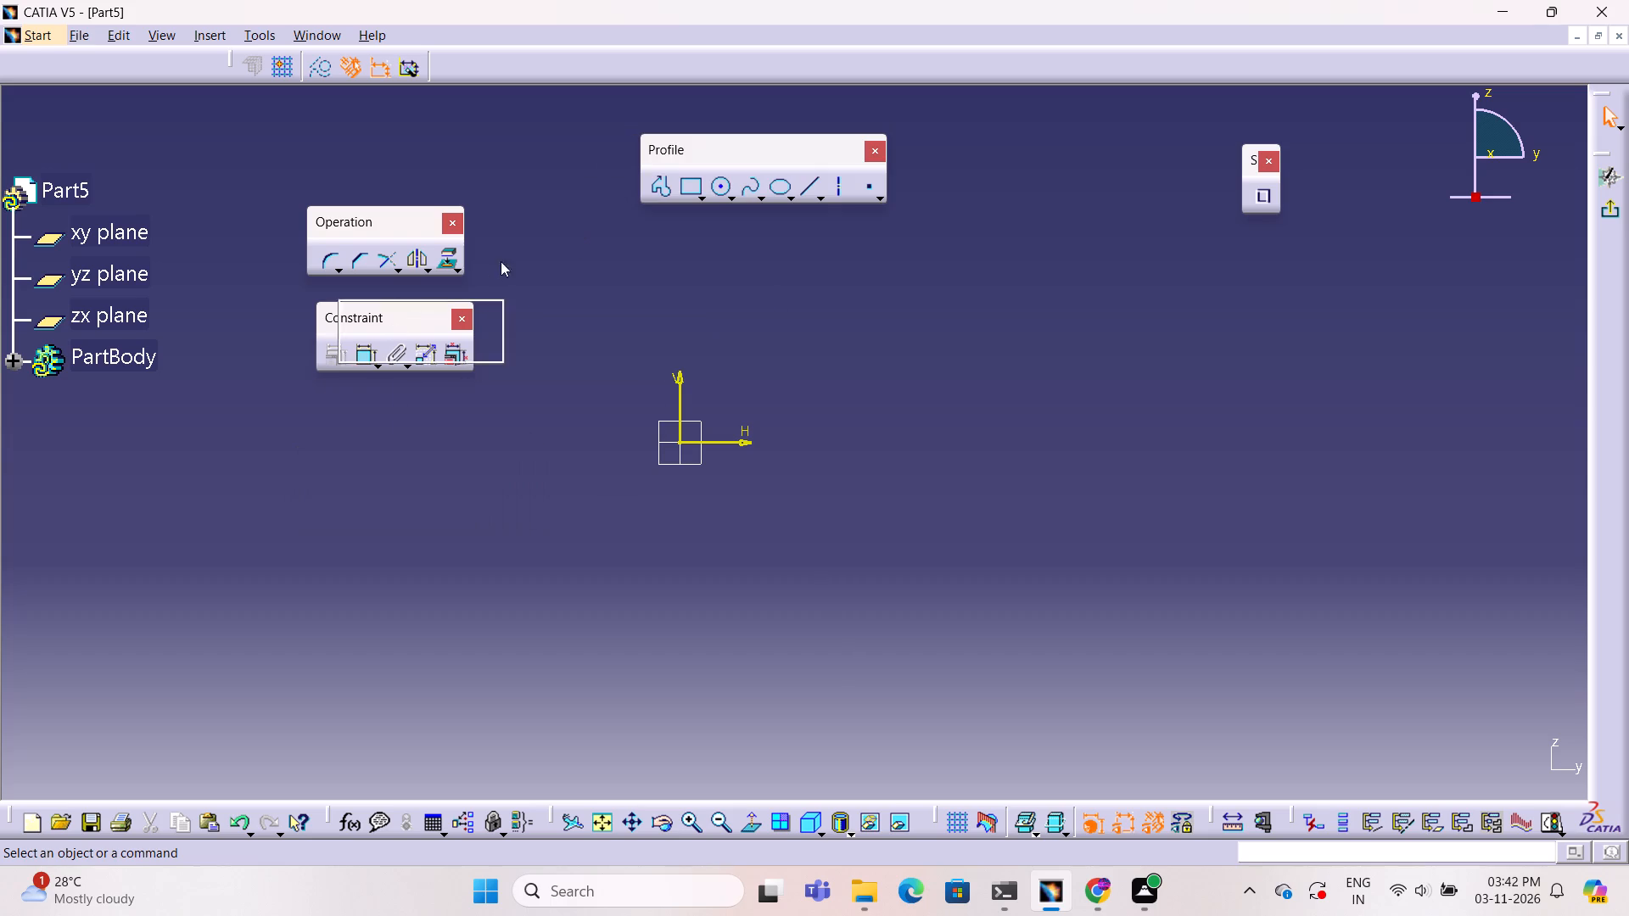
{"action": "left_click_drag", "start_coordinate": [501, 261], "coordinate": [544, 118]}
Sketch a 55 mm vertical line upward from the sketch origin with the Profile tool.
{"action": "left_click", "coordinate": [666, 189]}
{"action": "middle_click_drag", "start_coordinate": [706, 234], "coordinate": [706, 235]}
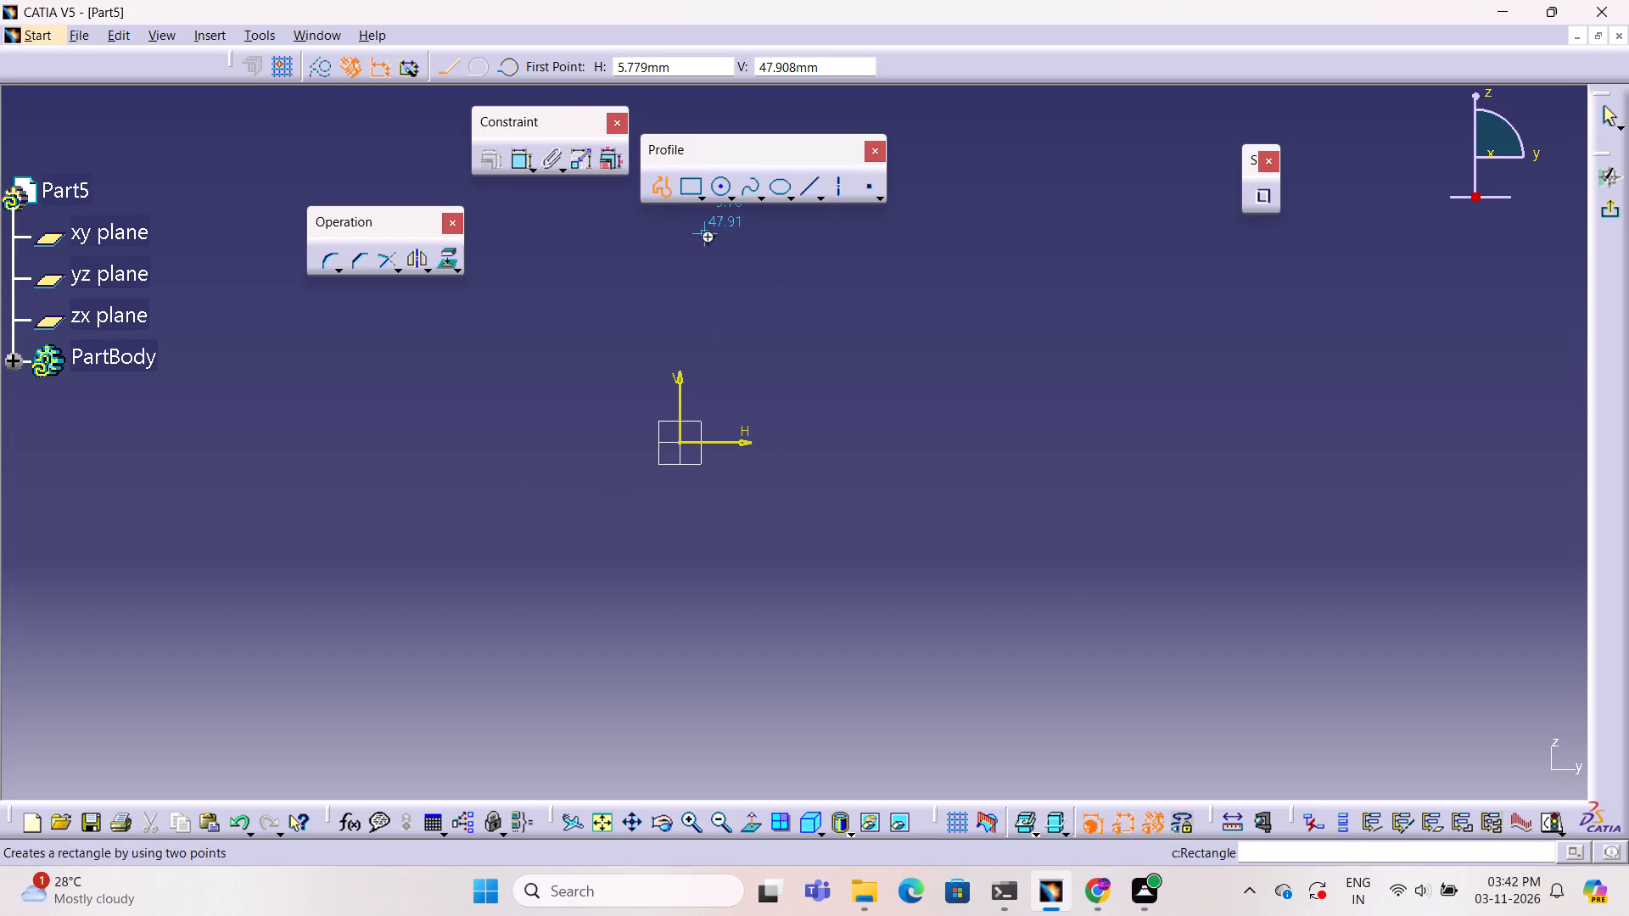
{"action": "right_click_drag", "start_coordinate": [706, 240], "coordinate": [733, 312]}
{"action": "middle_click_drag", "start_coordinate": [706, 235], "coordinate": [733, 312]}
{"action": "middle_click_drag", "start_coordinate": [737, 304], "coordinate": [746, 441]}
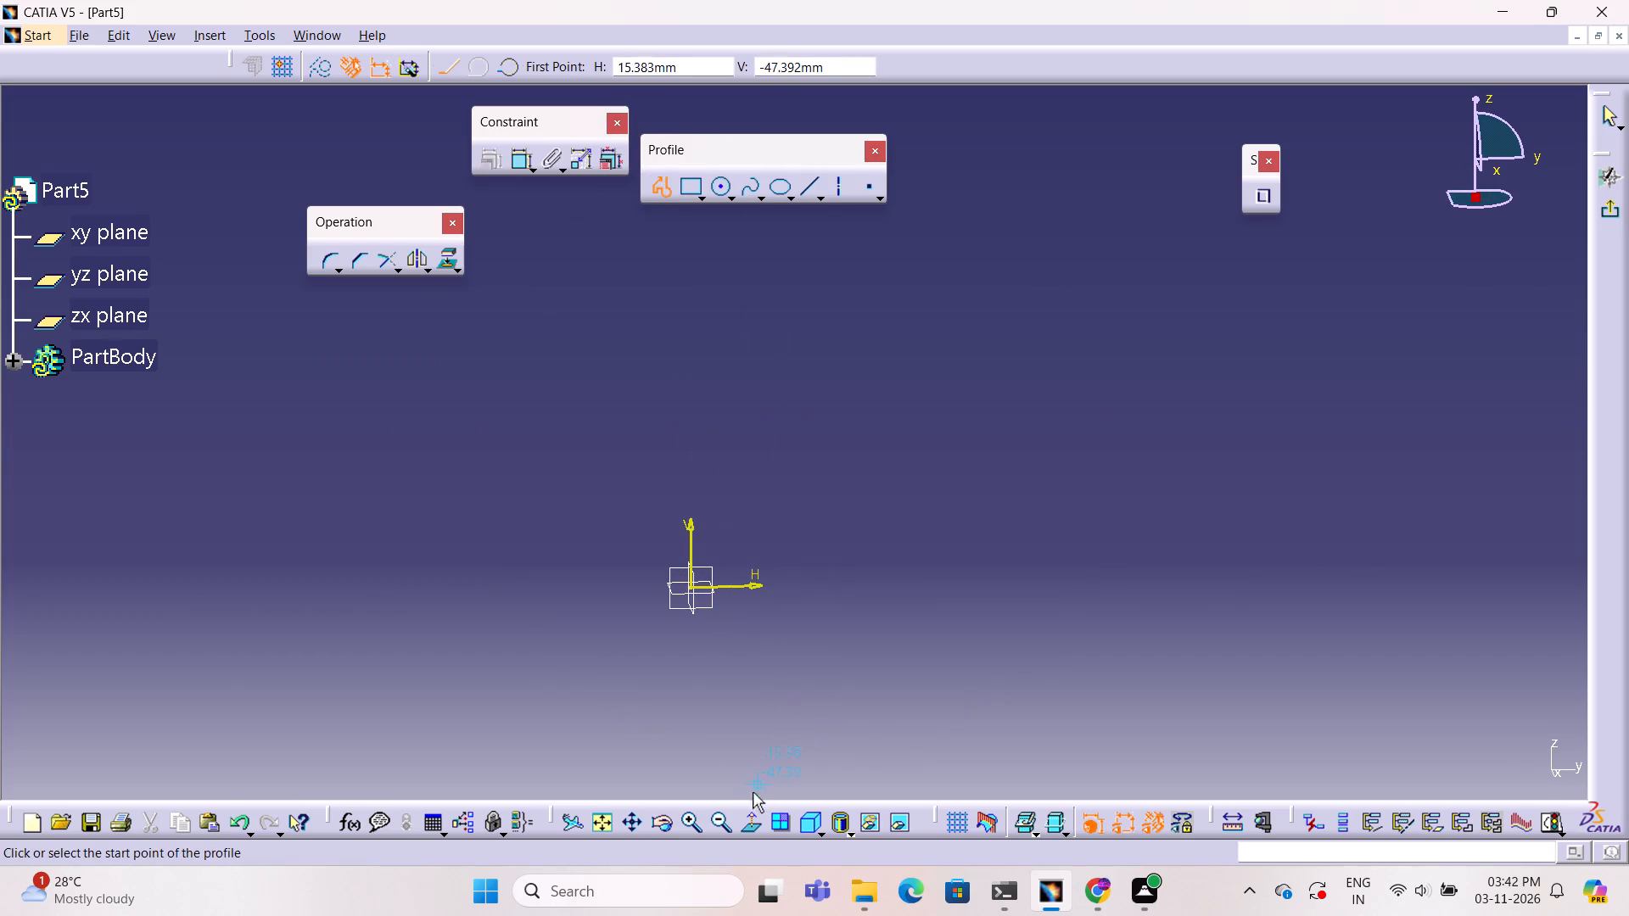
{"action": "left_click", "coordinate": [748, 818]}
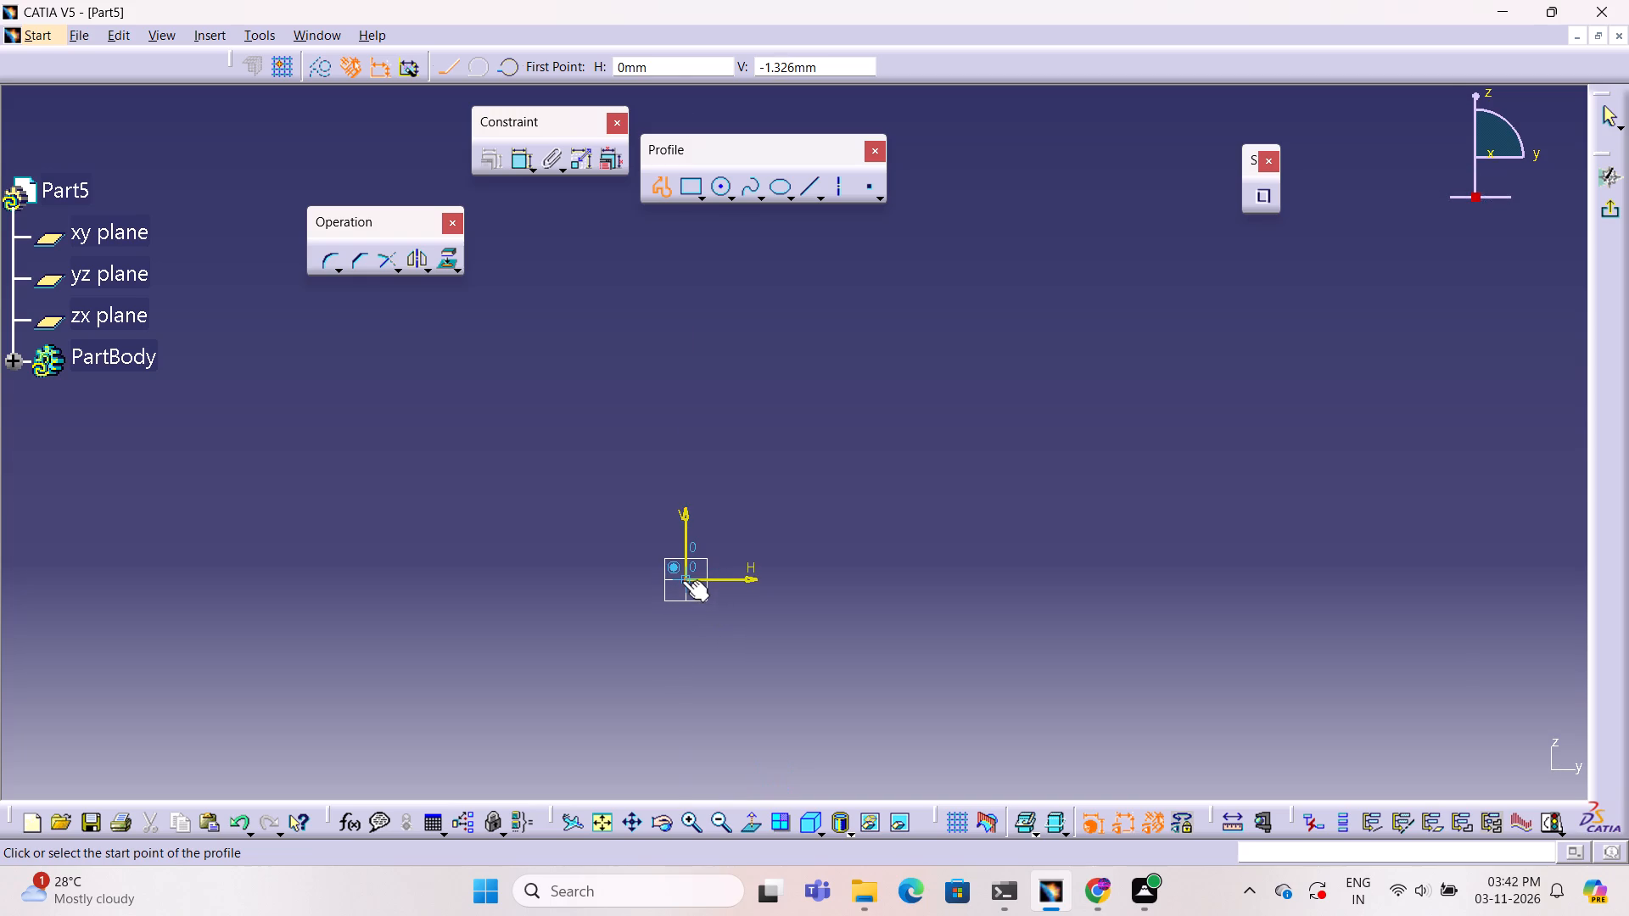
{"action": "left_click", "coordinate": [682, 580]}
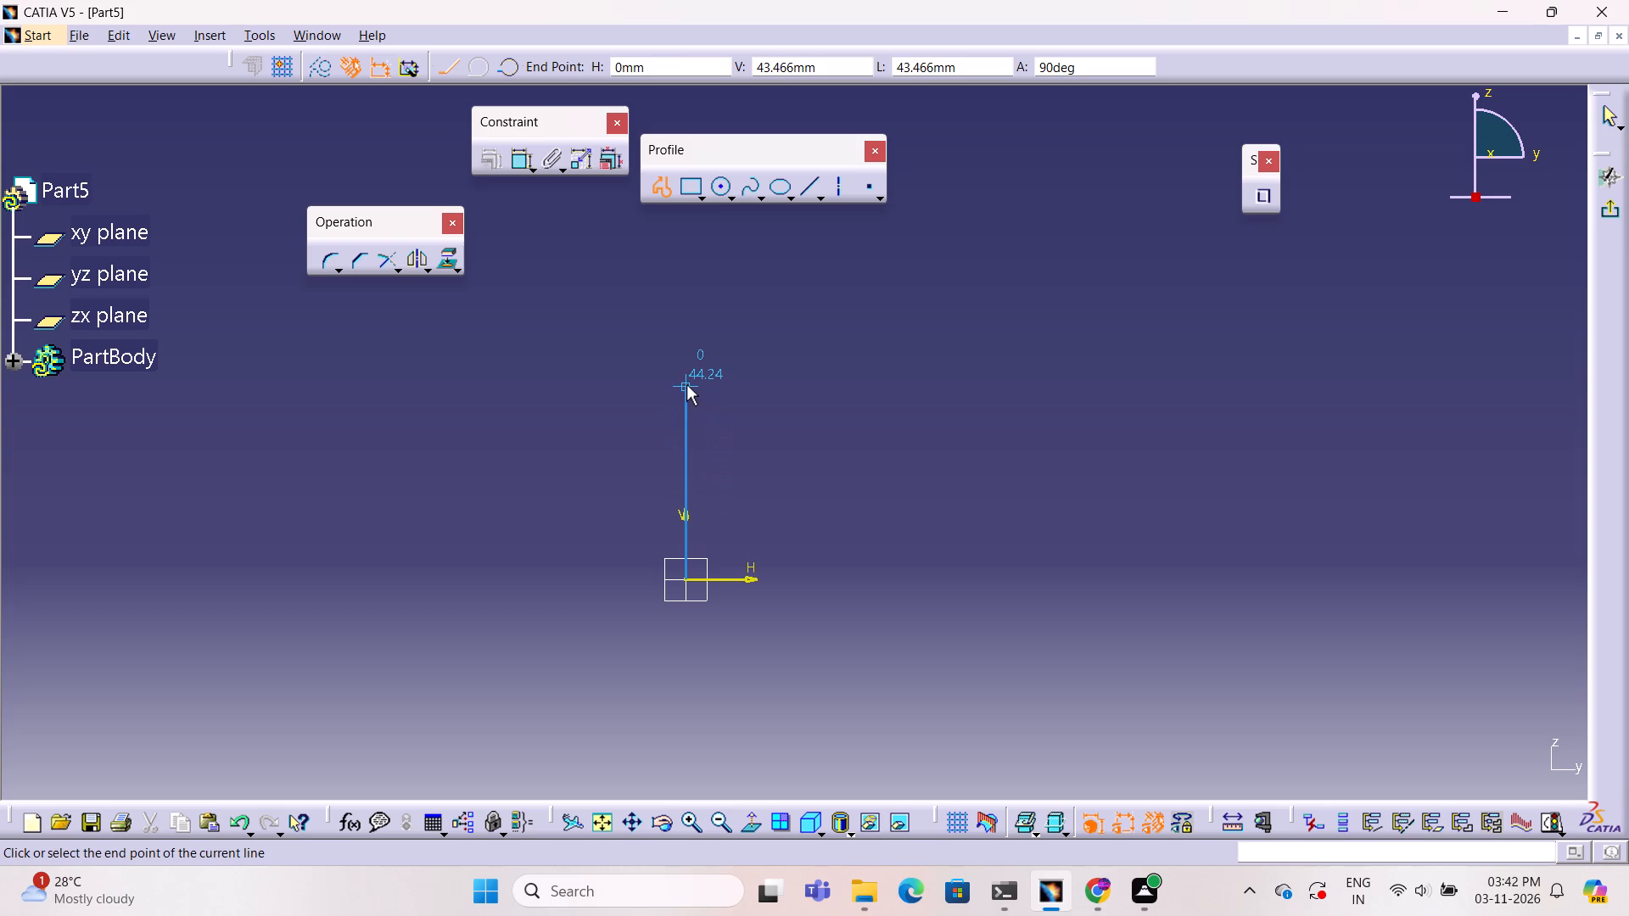
{"action": "key", "text": "Tab"}
{"action": "key", "text": "Tab"}
{"action": "key", "text": "Tab"}
{"action": "key", "text": "Tab"}
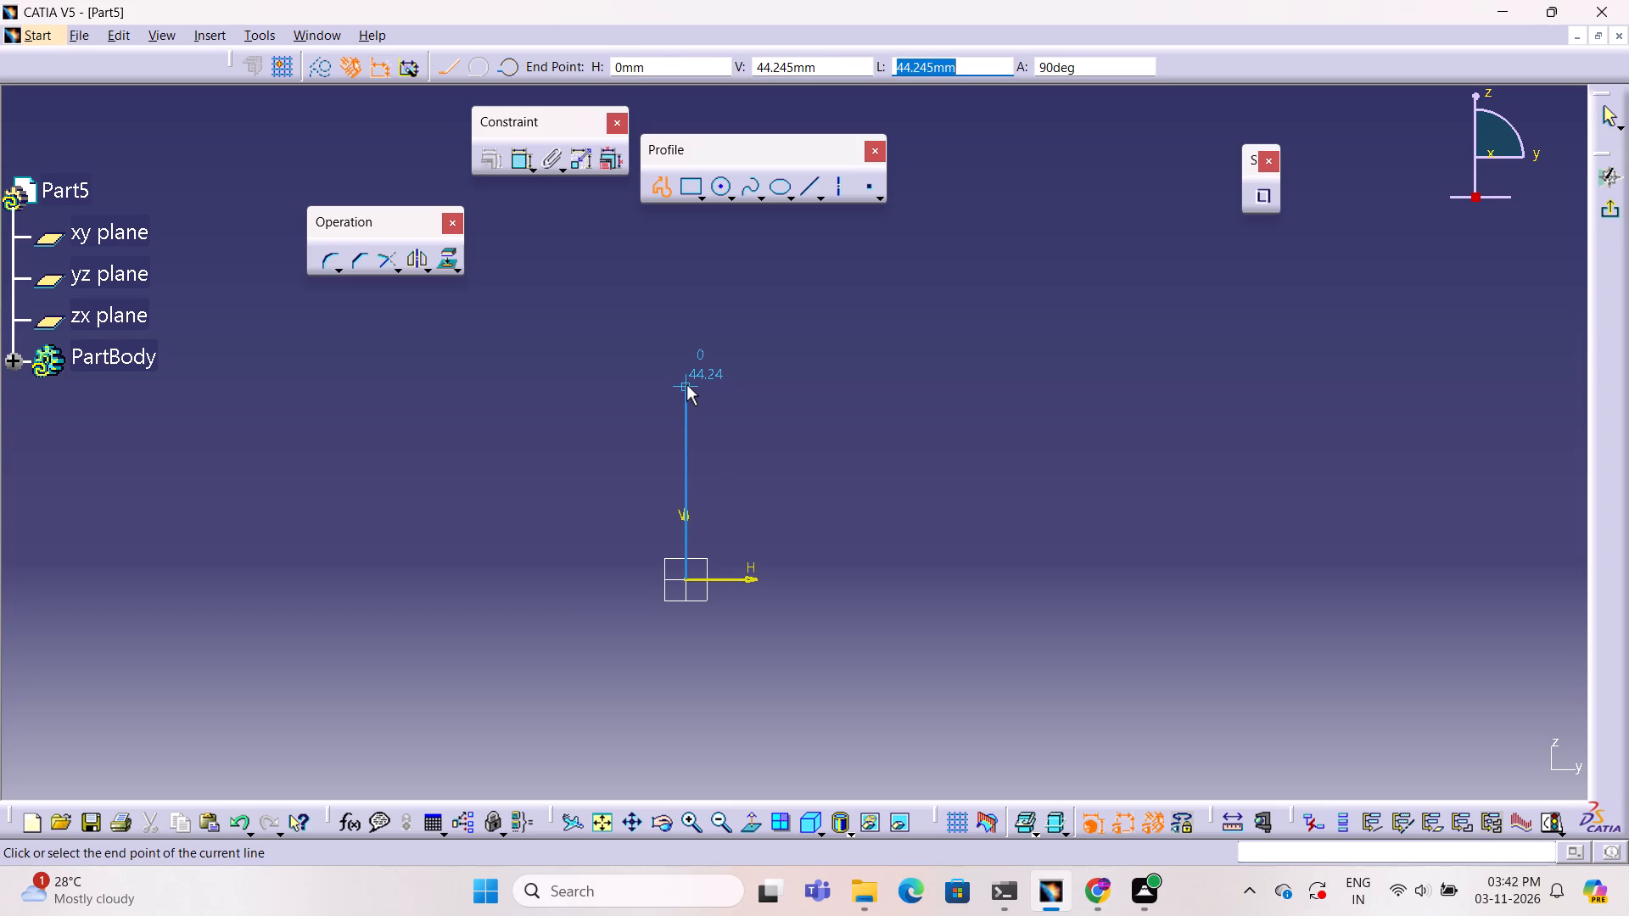
{"action": "type", "text": "55"}
{"action": "key", "text": "Return"}
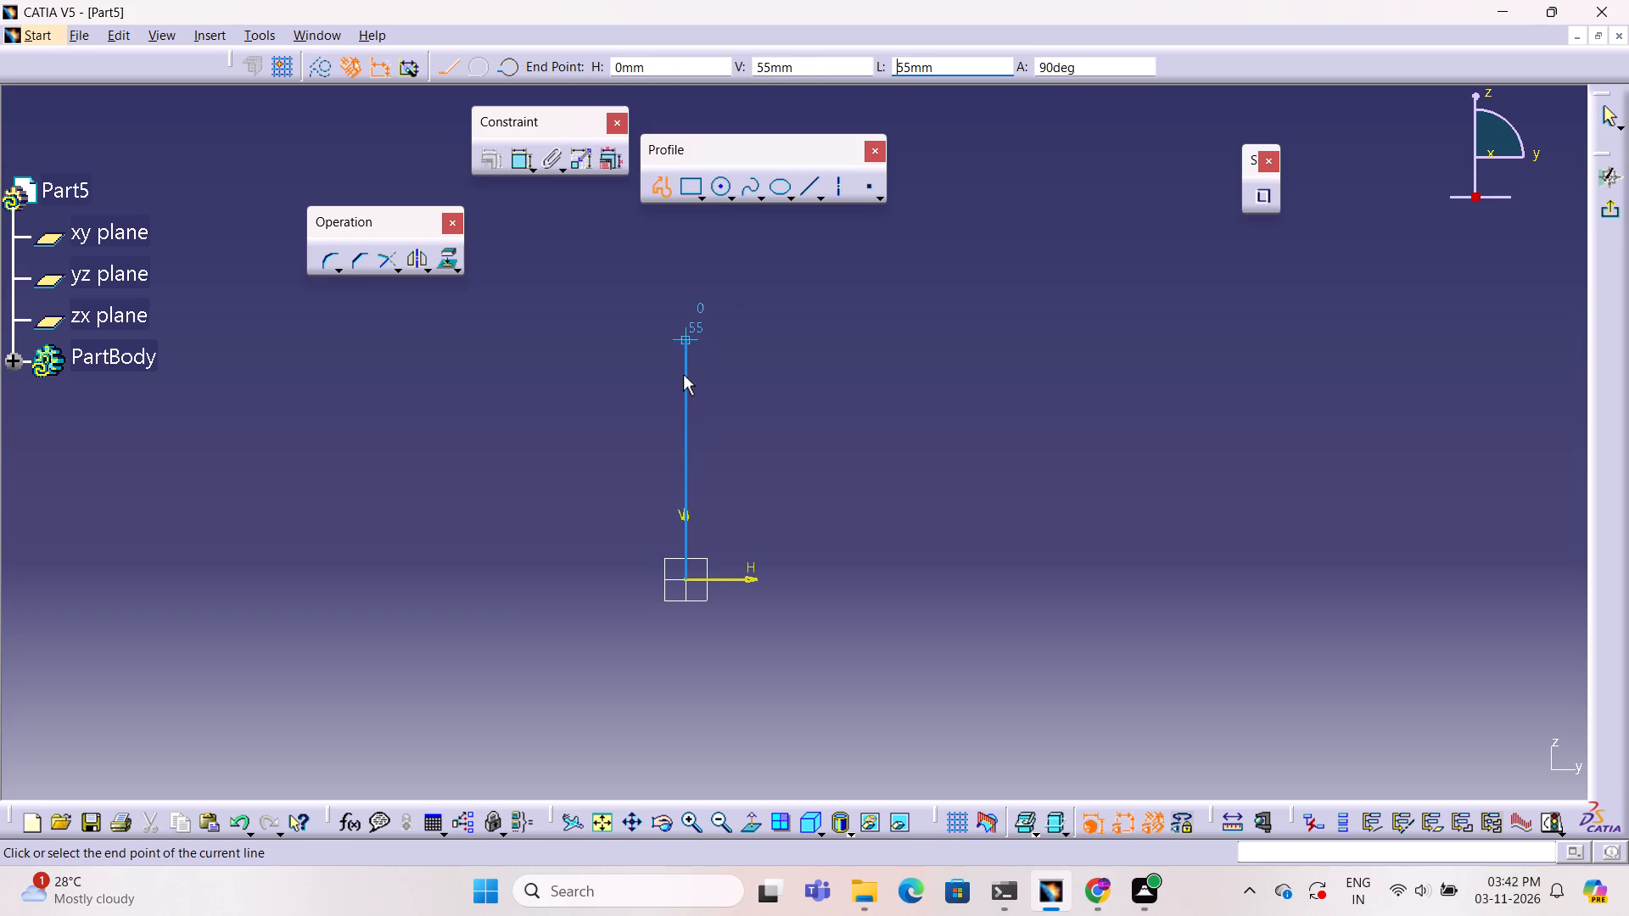
{"action": "left_click", "coordinate": [683, 375]}
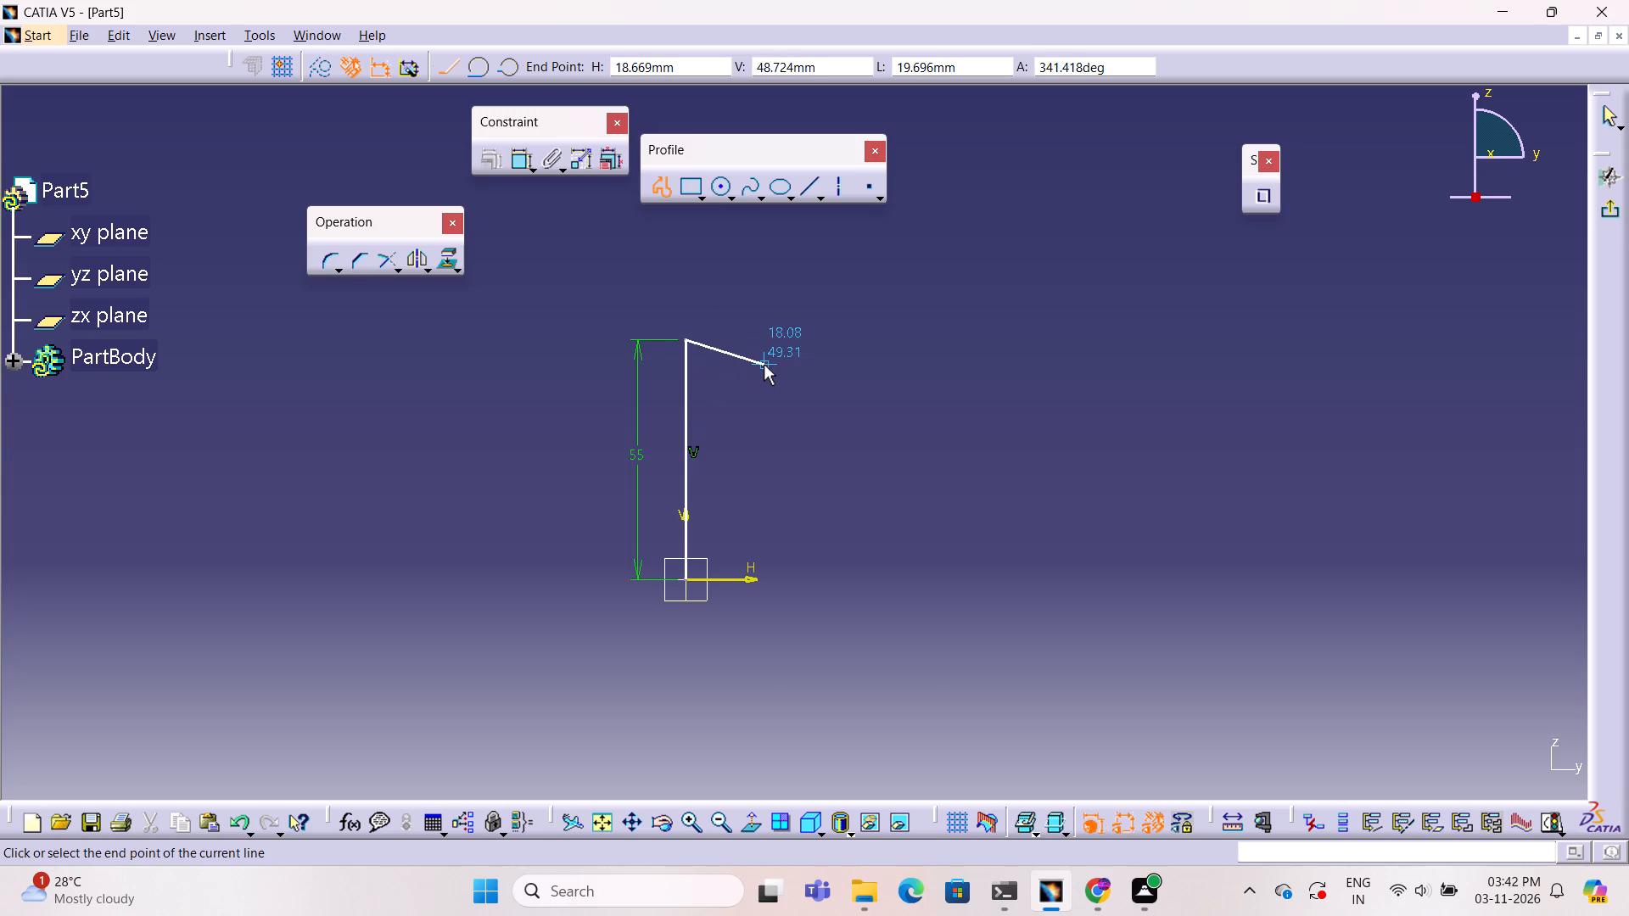
{"action": "key", "text": "Escape"}
{"action": "key", "text": "Escape"}
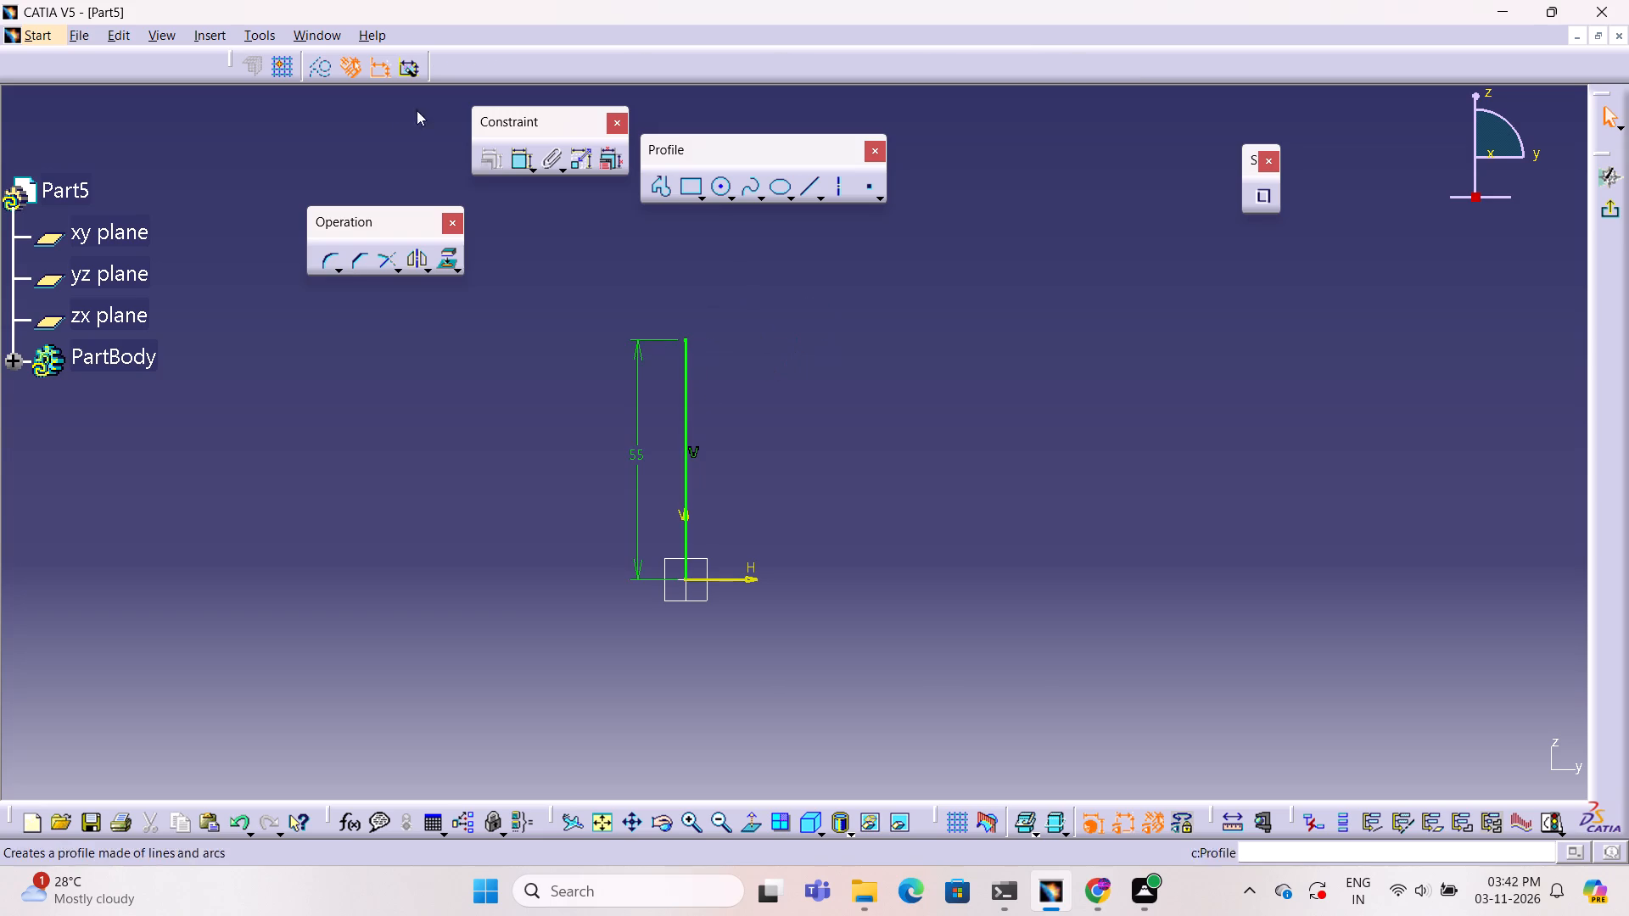
Draw a three-point semicircular arc of about 10.5 mm radius from the vertical line's upper end, curving over toward positive H.
{"action": "left_click", "coordinate": [733, 198]}
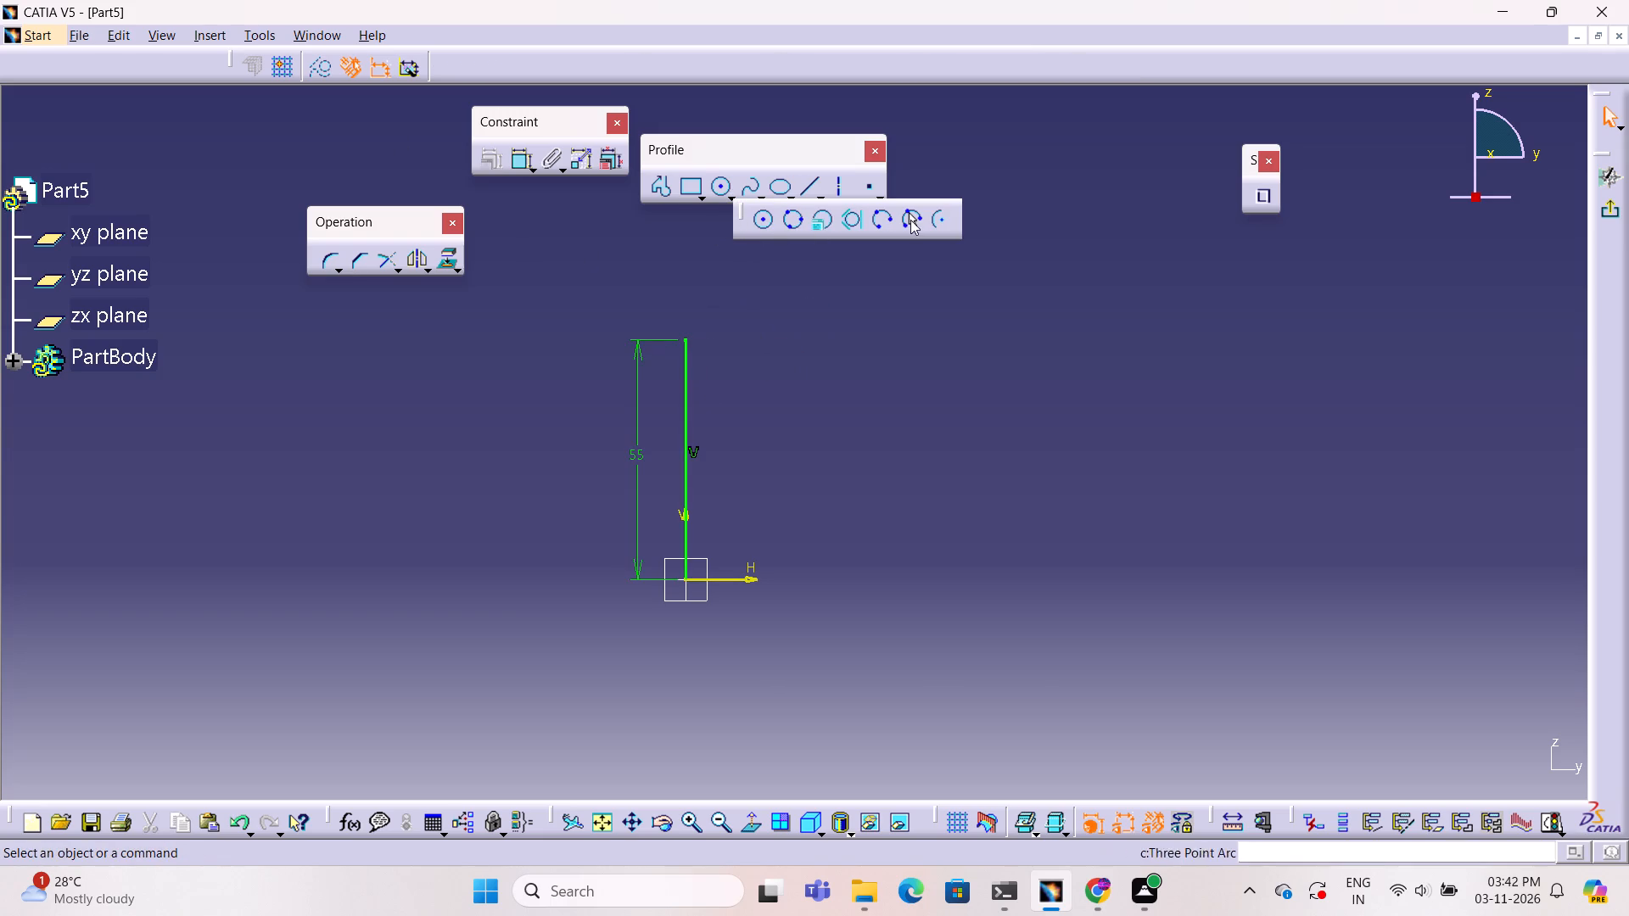
{"action": "left_click", "coordinate": [882, 221]}
{"action": "left_click", "coordinate": [686, 342]}
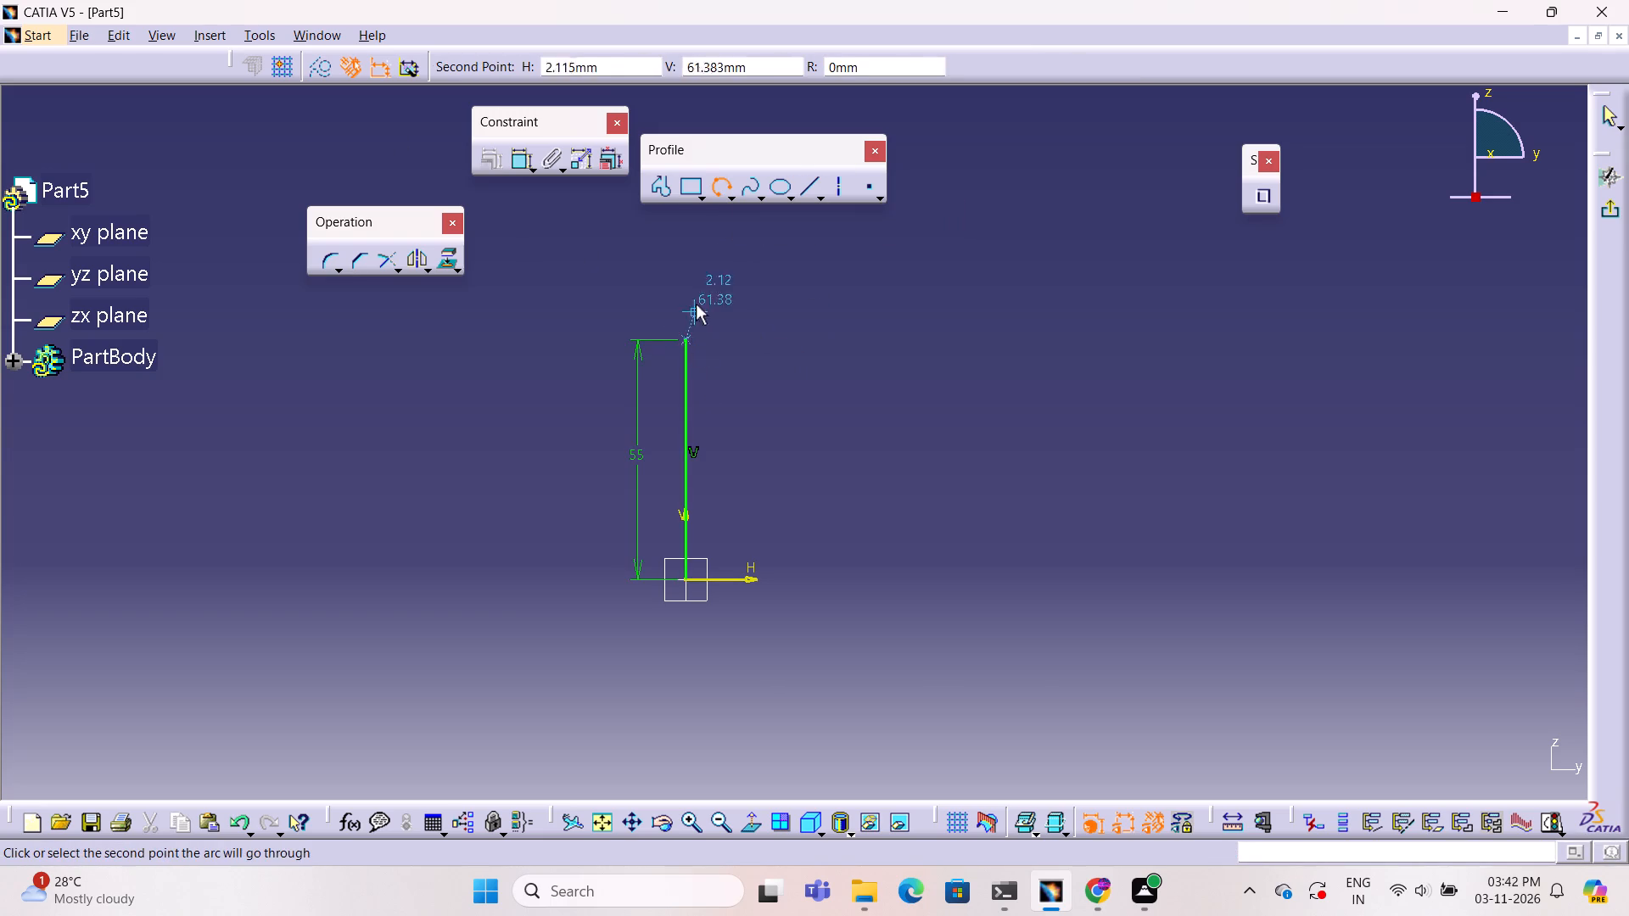
{"action": "left_click", "coordinate": [779, 343]}
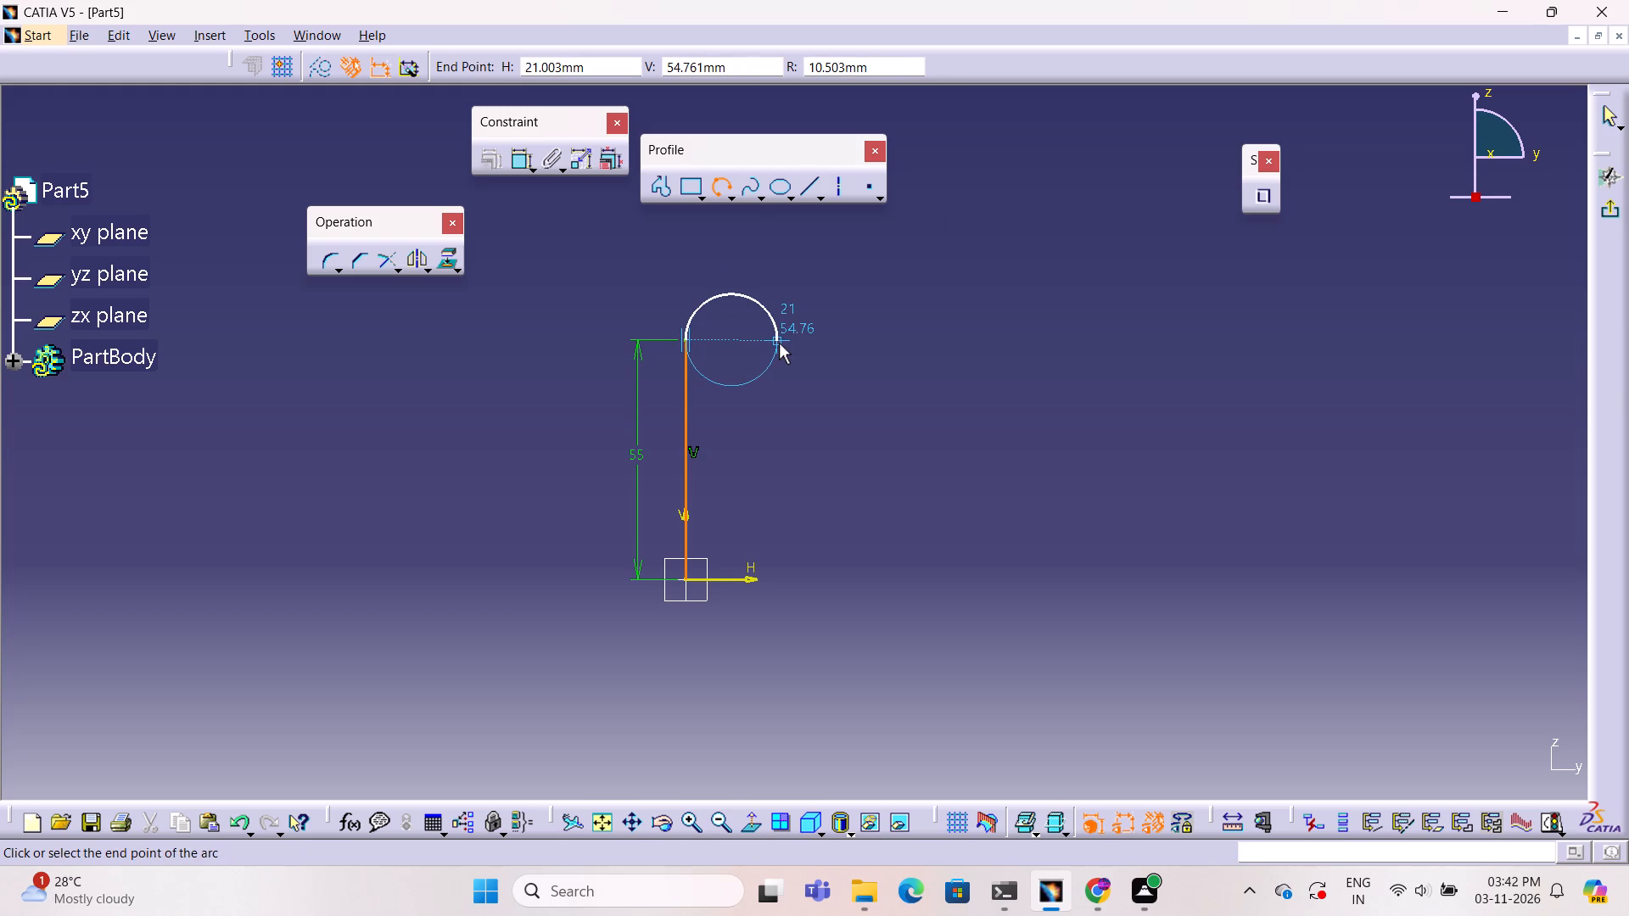
{"action": "left_click", "coordinate": [779, 343]}
{"action": "key", "text": "Escape"}
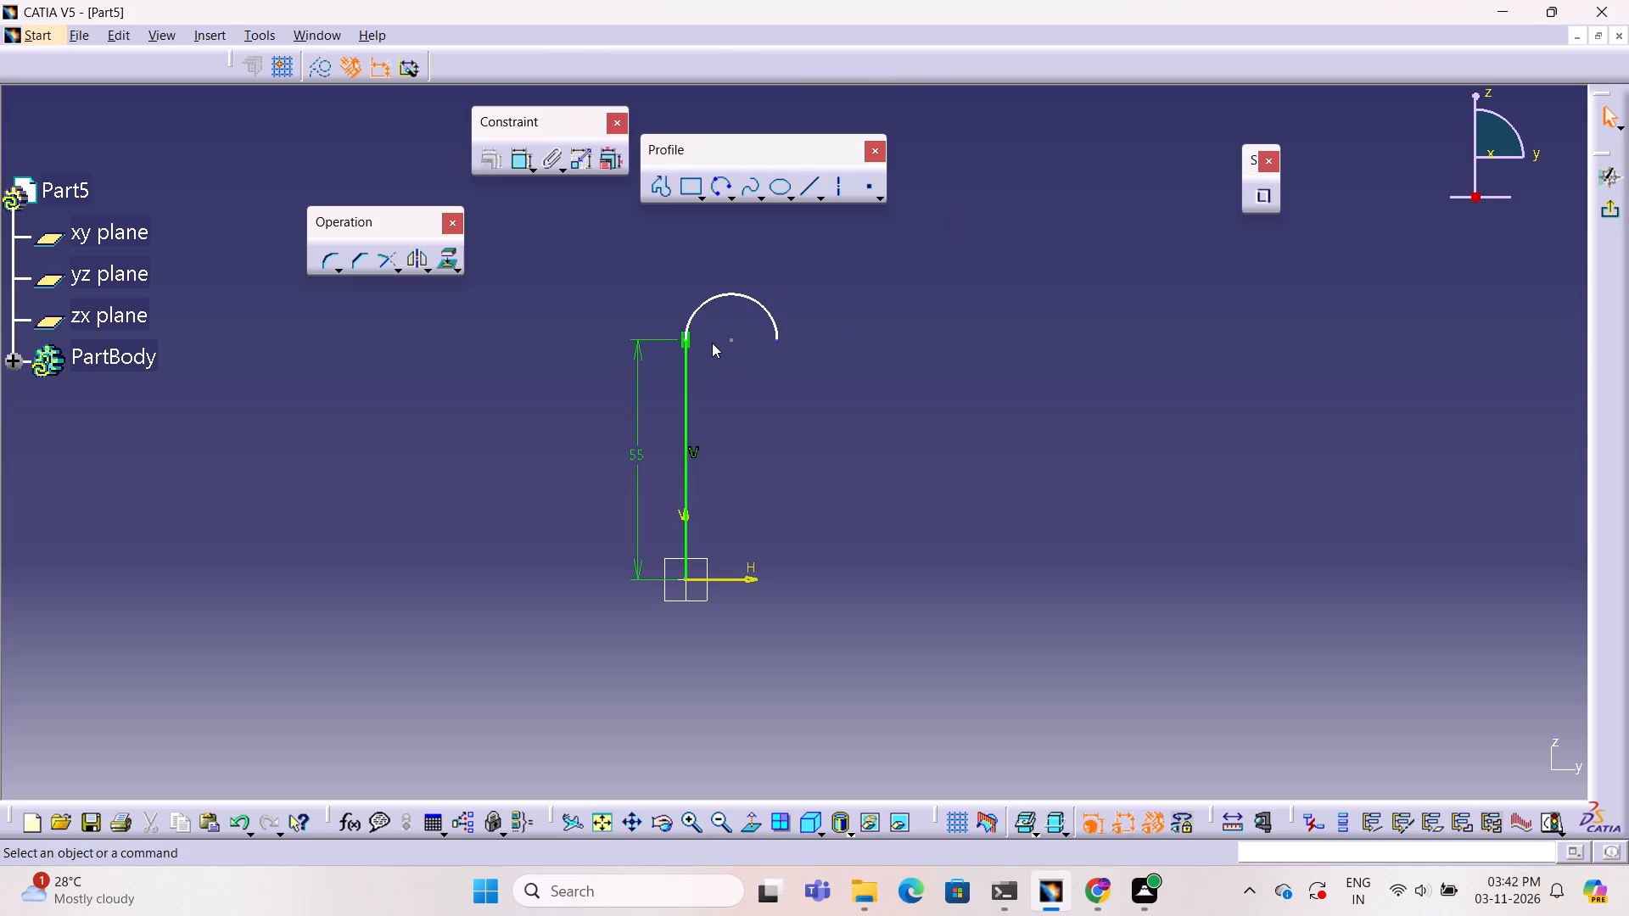
Dimension the arc's radius and set it to 11.5 mm.
{"action": "left_click", "coordinate": [525, 167]}
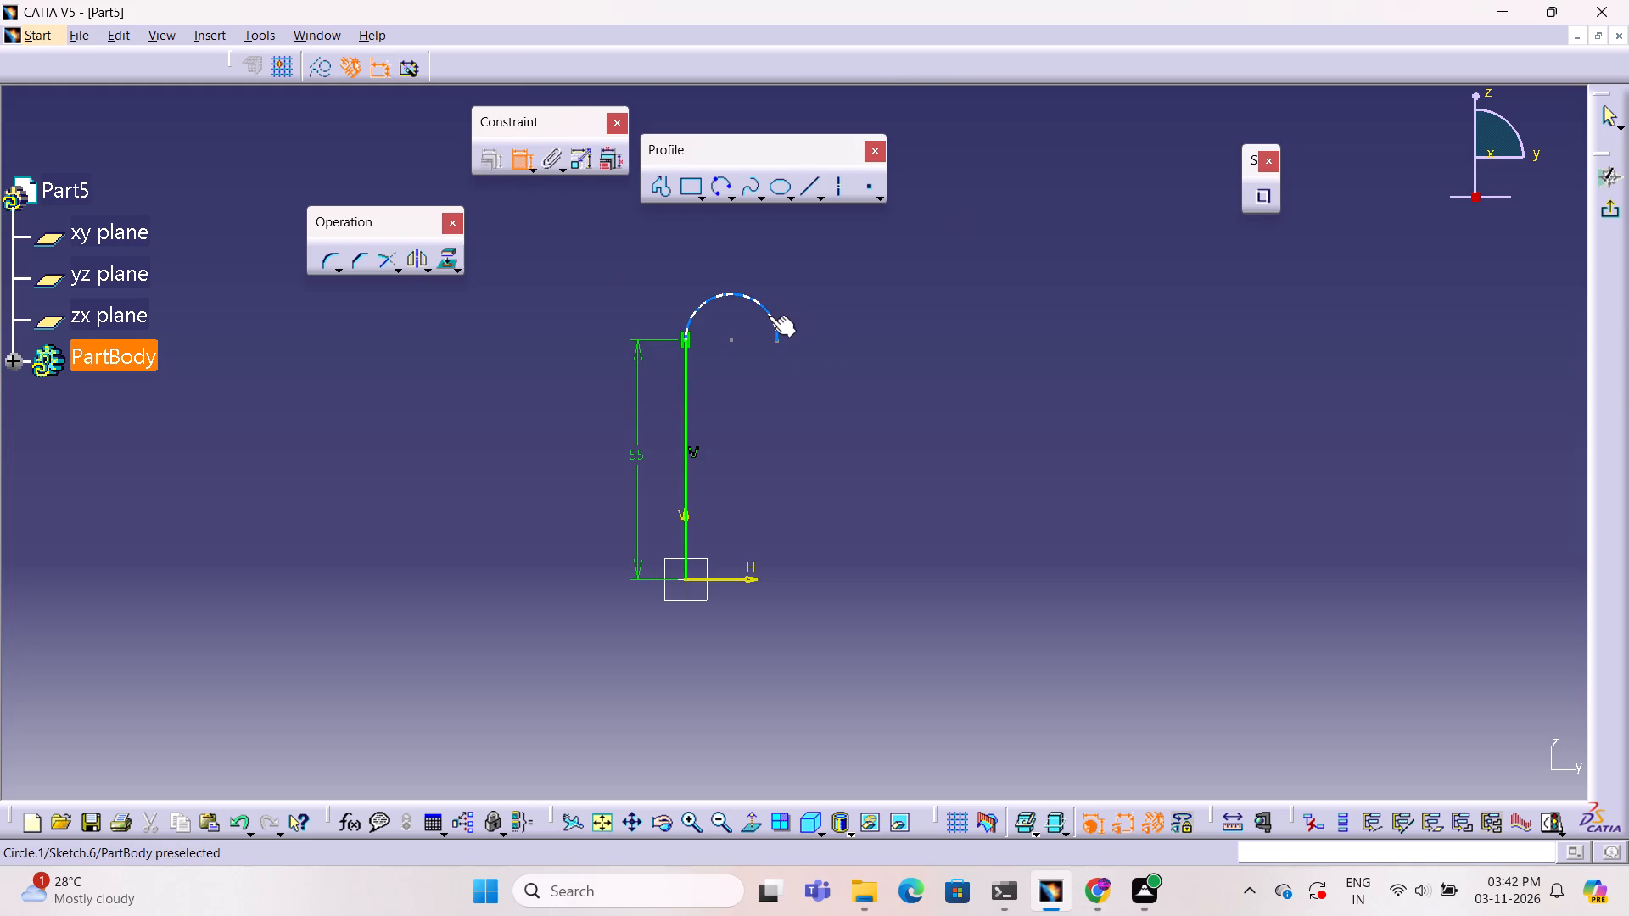
{"action": "double_click", "coordinate": [769, 316]}
{"action": "double_click", "coordinate": [820, 254]}
{"action": "triple_click", "coordinate": [828, 247]}
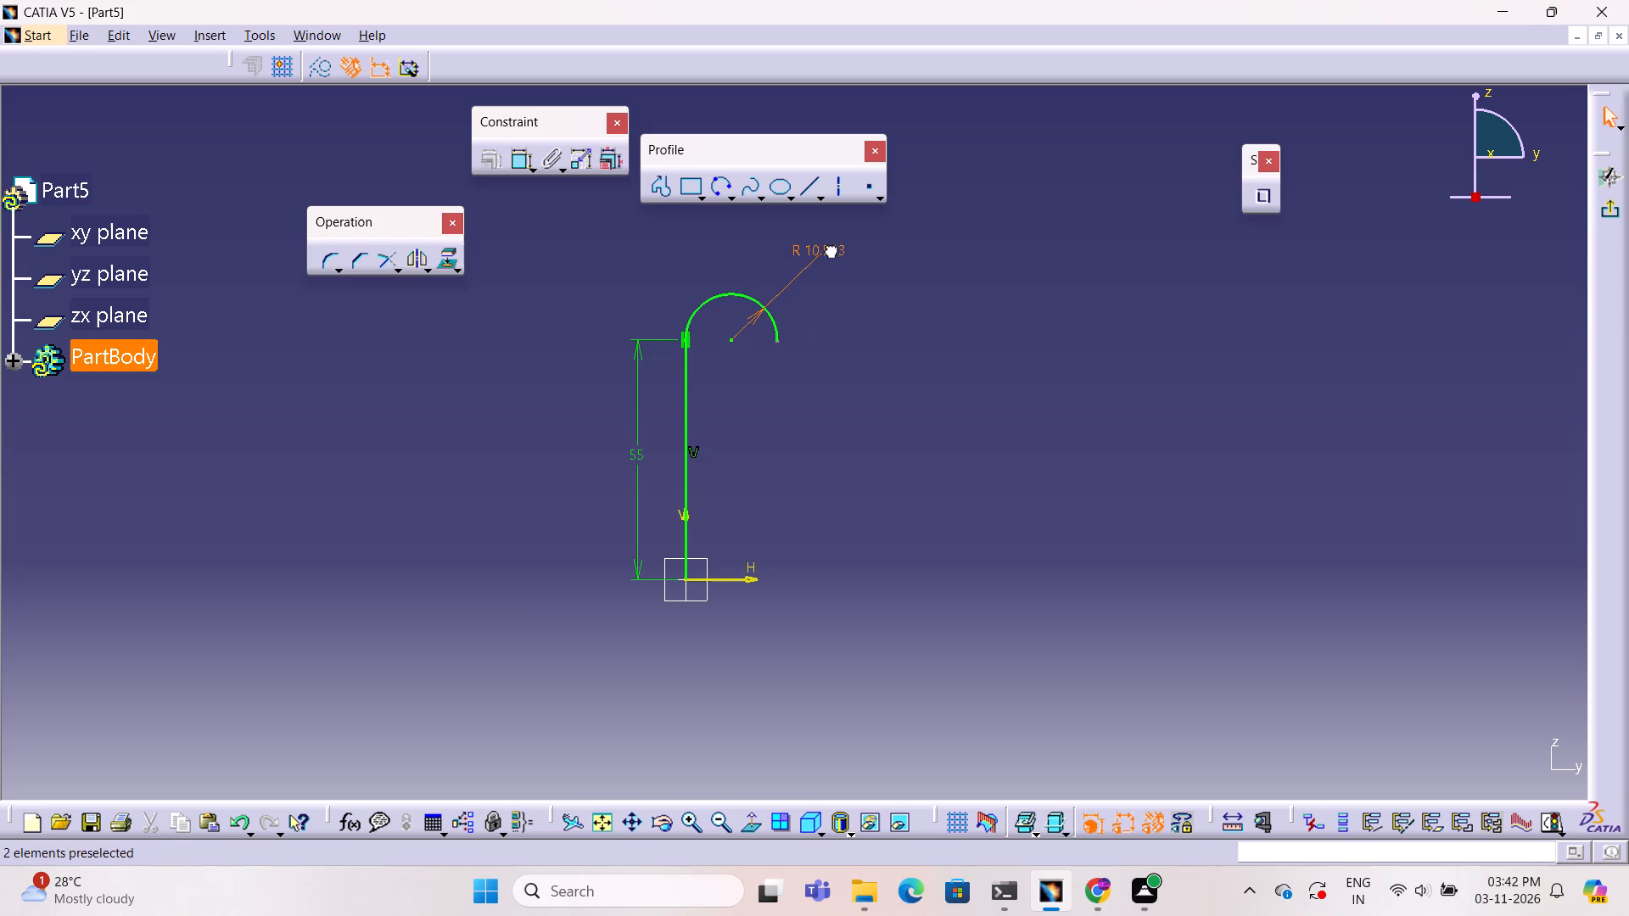
{"action": "type", "text": "11"}
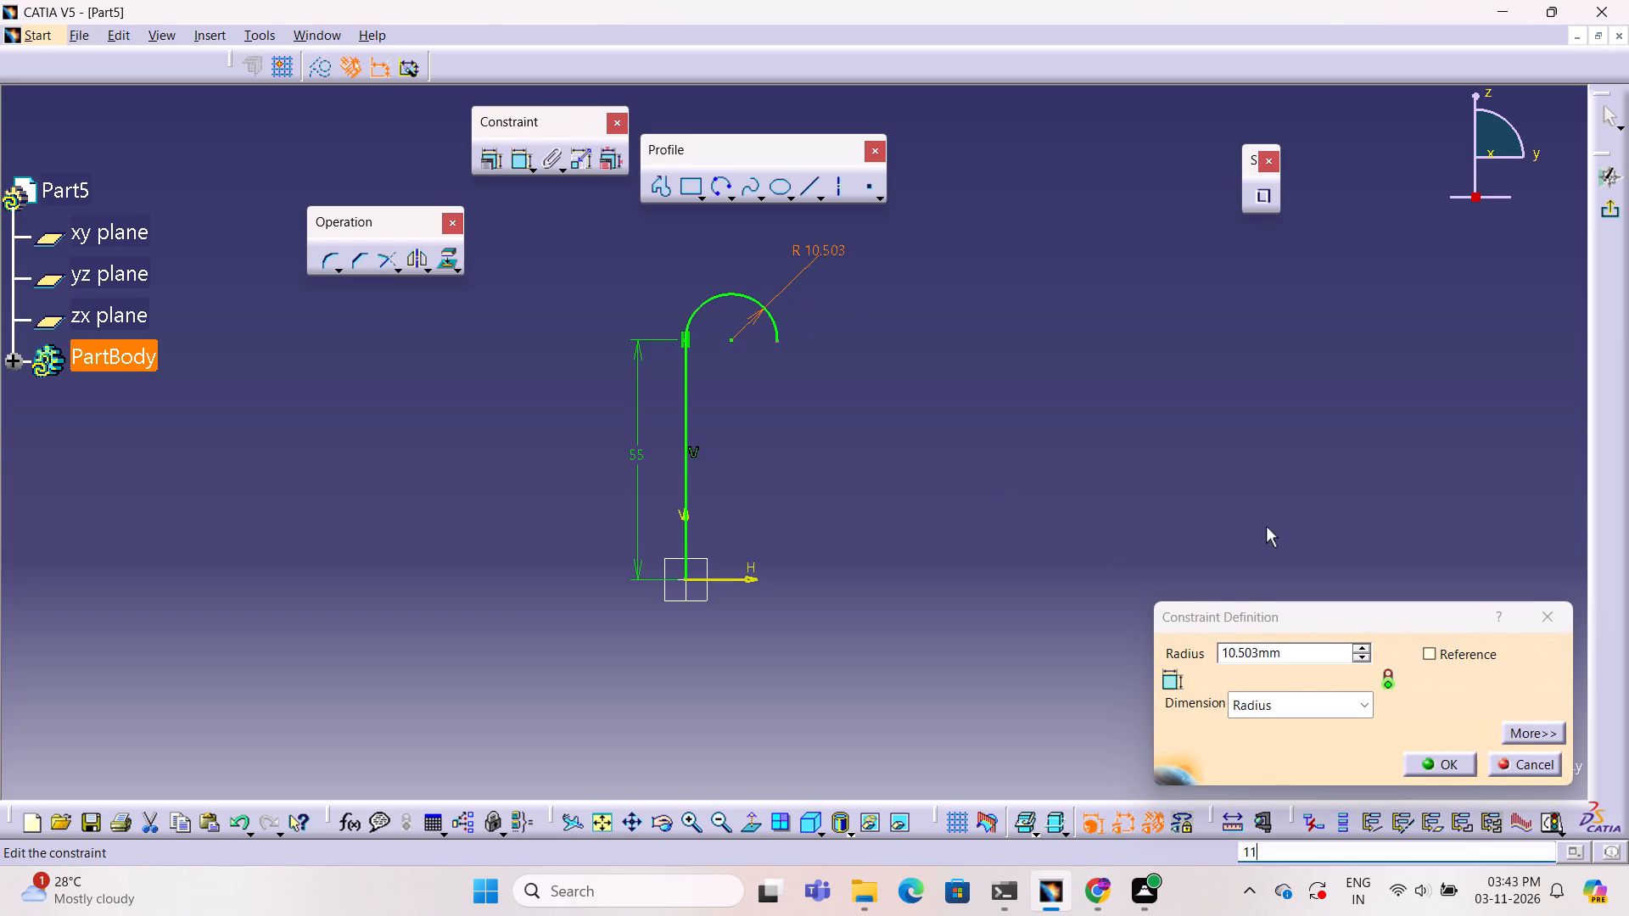
{"action": "left_click", "coordinate": [1330, 653]}
{"action": "type", "text": "11"}
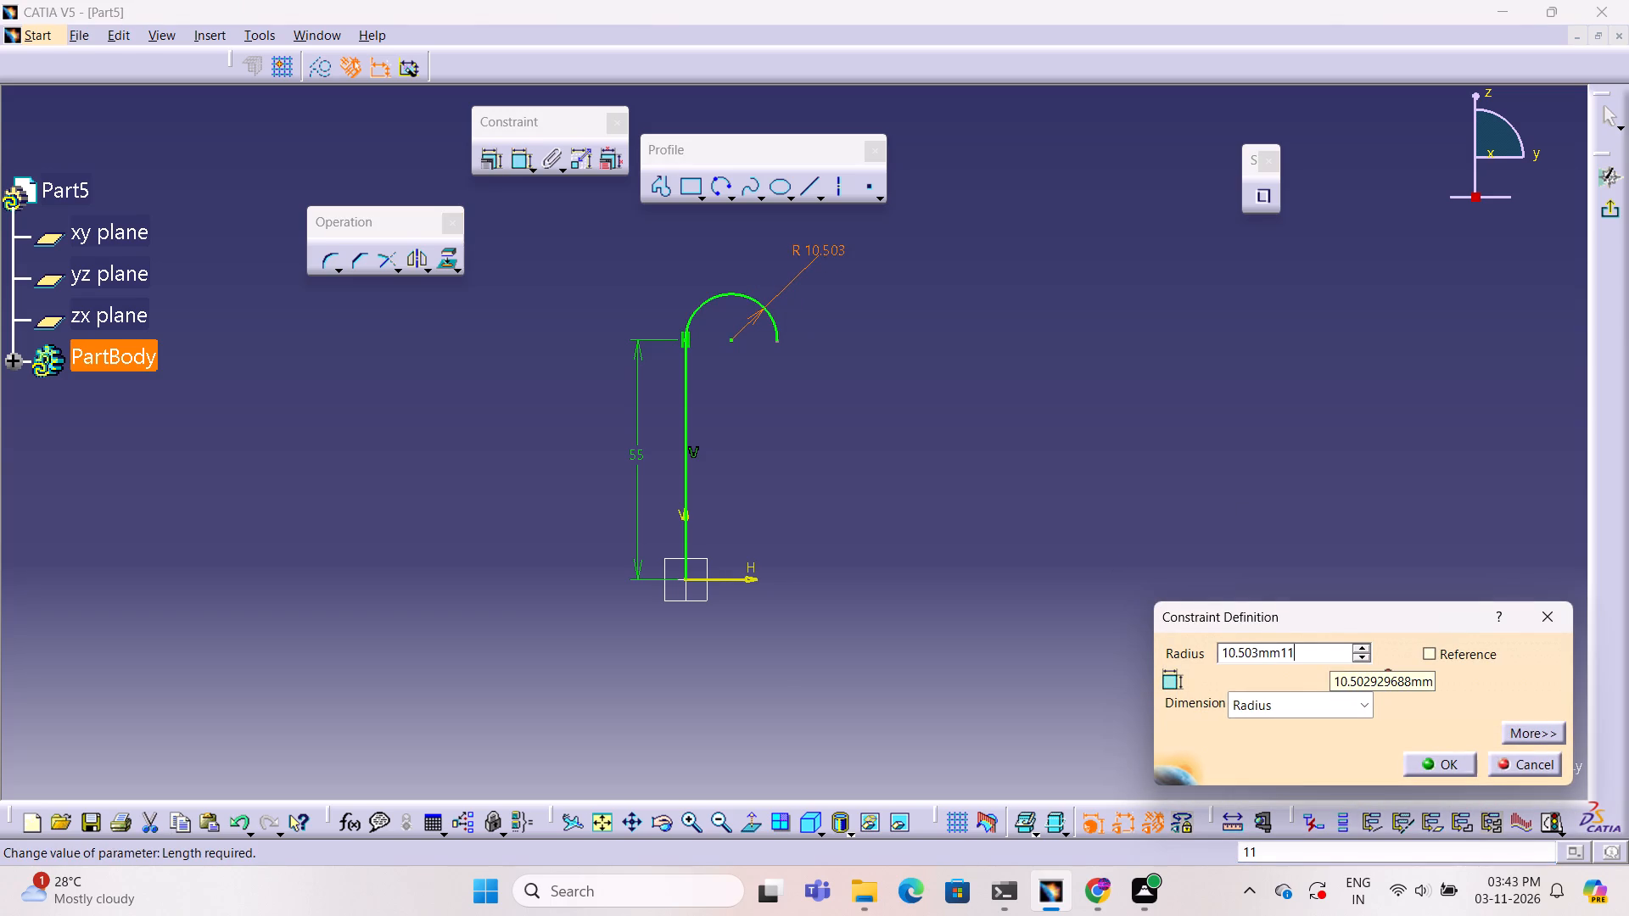
{"action": "double_click", "coordinate": [1330, 653]}
{"action": "type", "text": "11.5"}
{"action": "key", "text": "Return"}
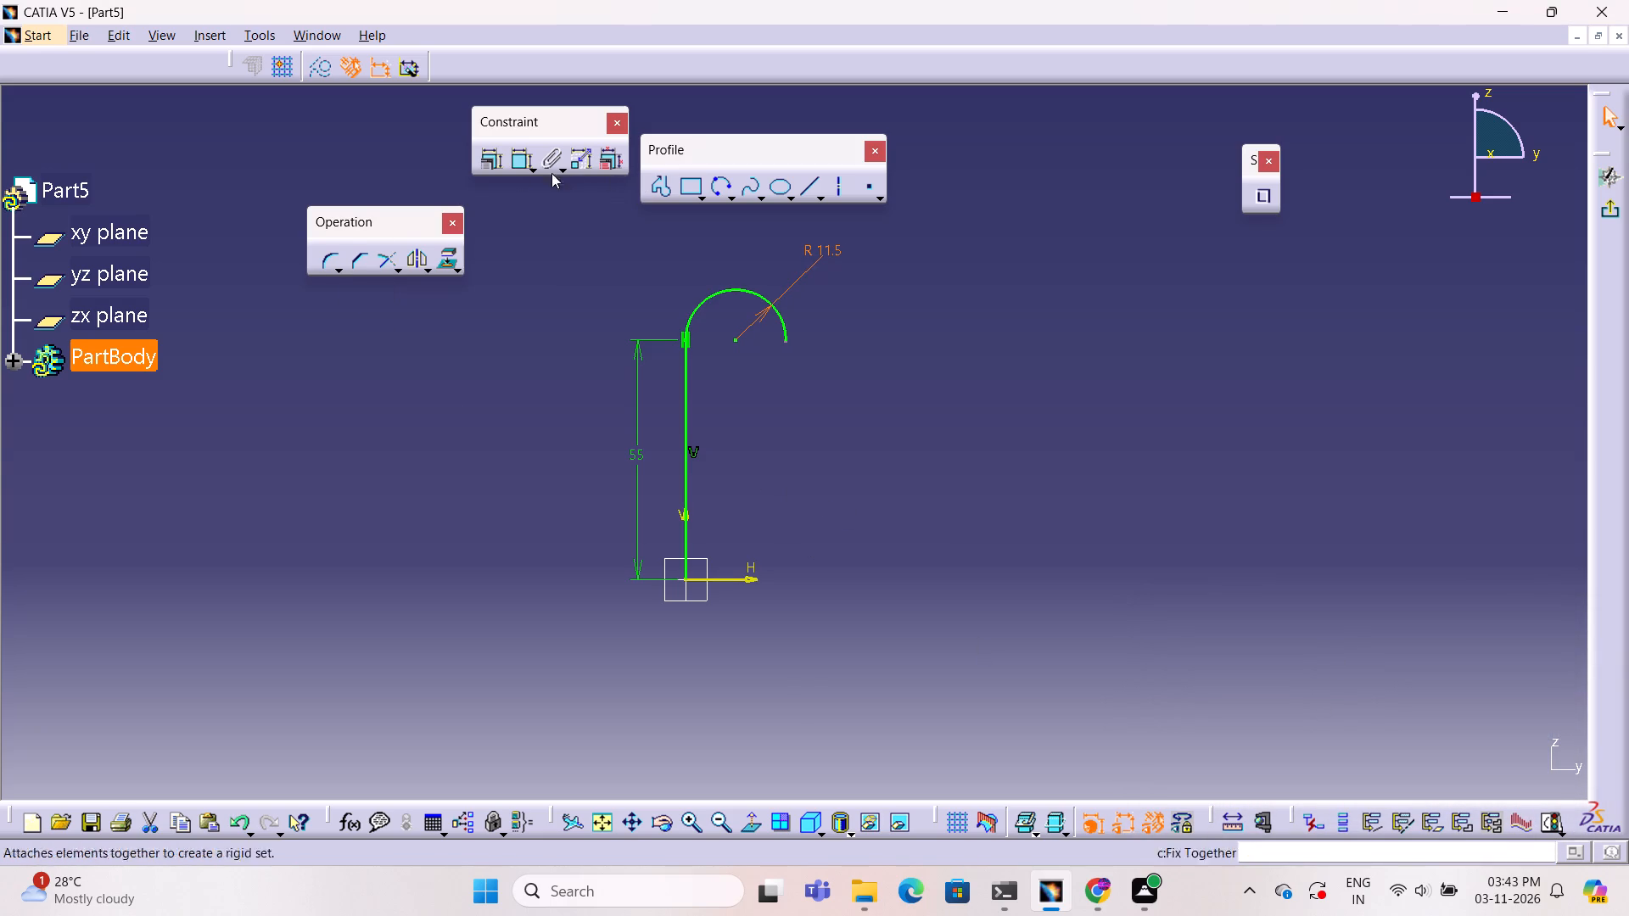
Sketch a 15 mm line running down from the arc's free end with the Profile tool.
{"action": "left_click", "coordinate": [663, 184]}
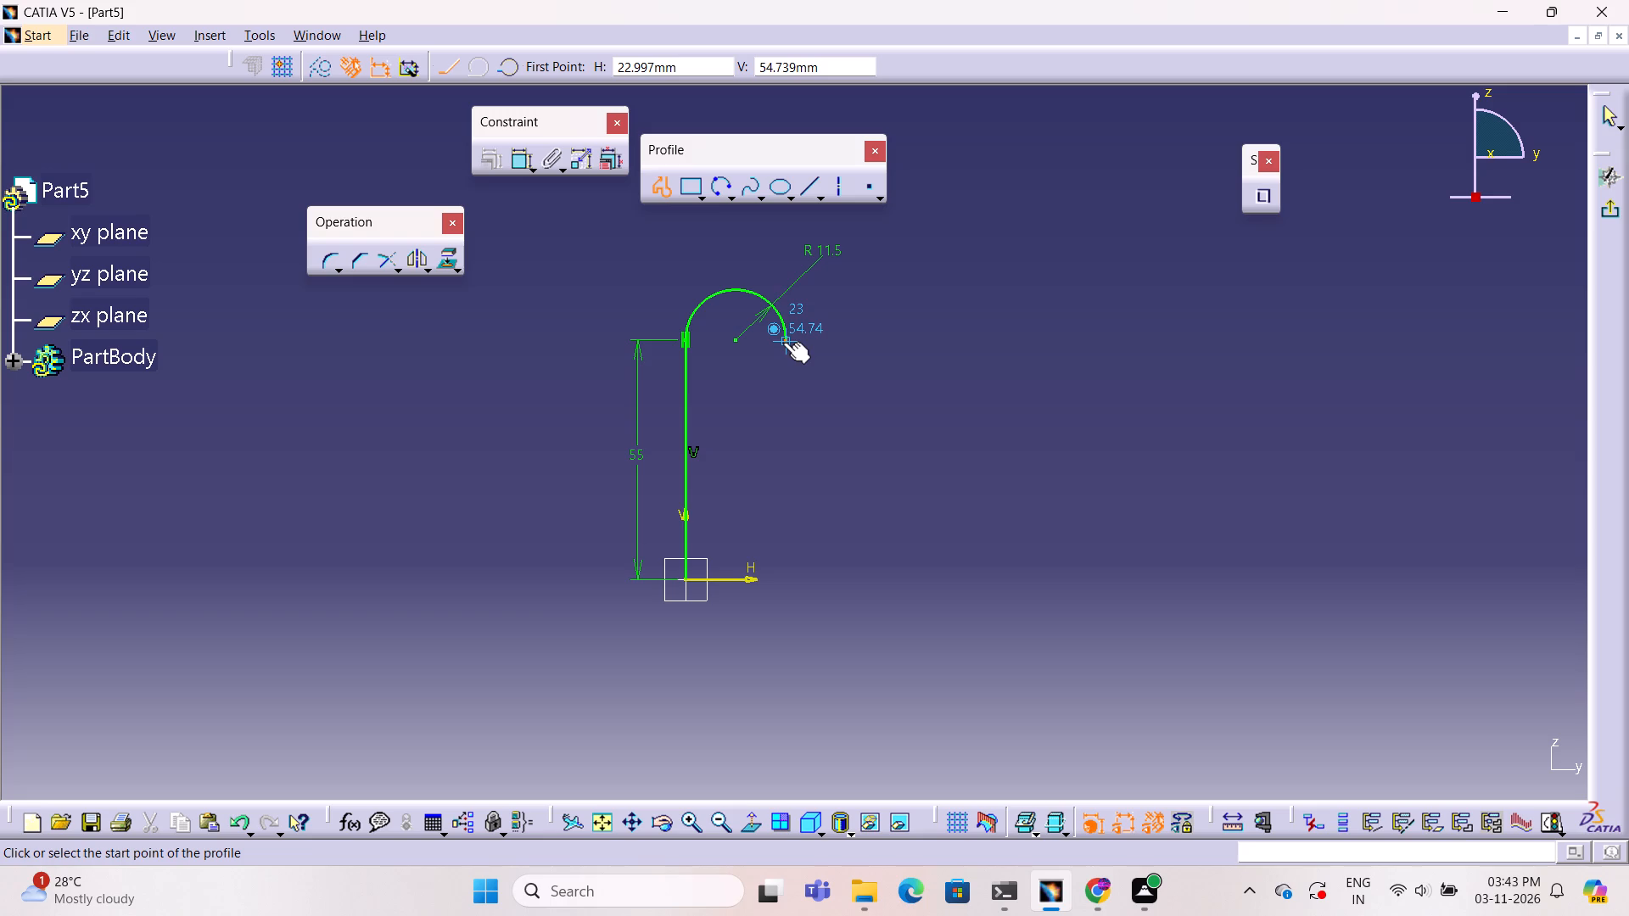
{"action": "left_click", "coordinate": [783, 342]}
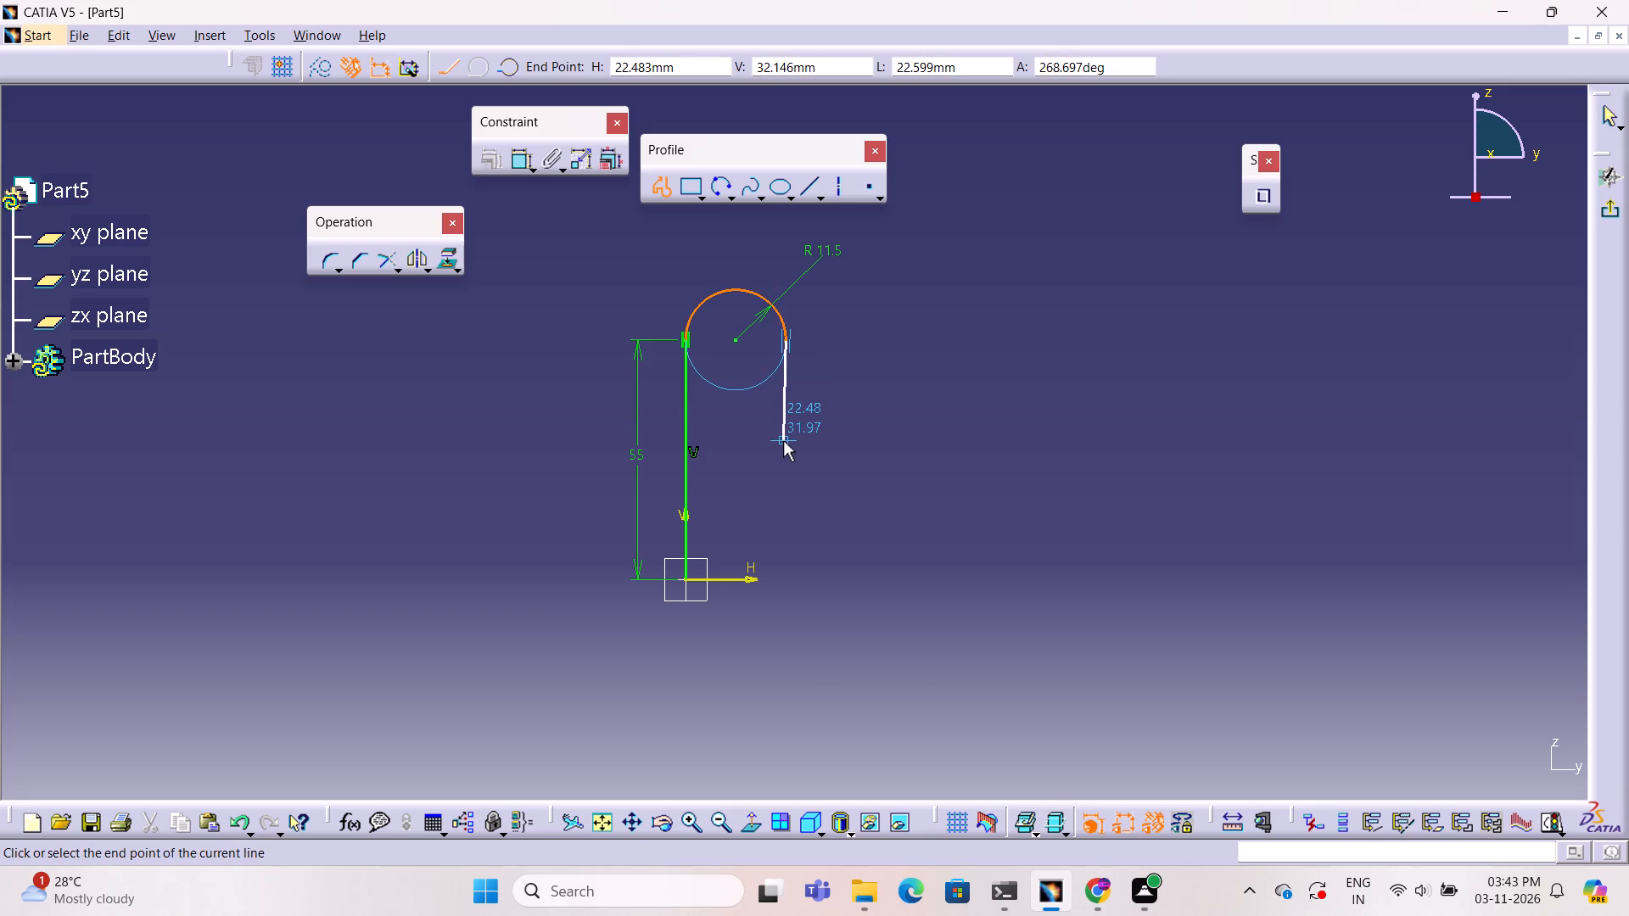
{"action": "key", "text": "Tab"}
{"action": "key", "text": "Tab"}
{"action": "key", "text": "Tab"}
{"action": "key", "text": "Tab"}
{"action": "type", "text": "15"}
{"action": "key", "text": "Return"}
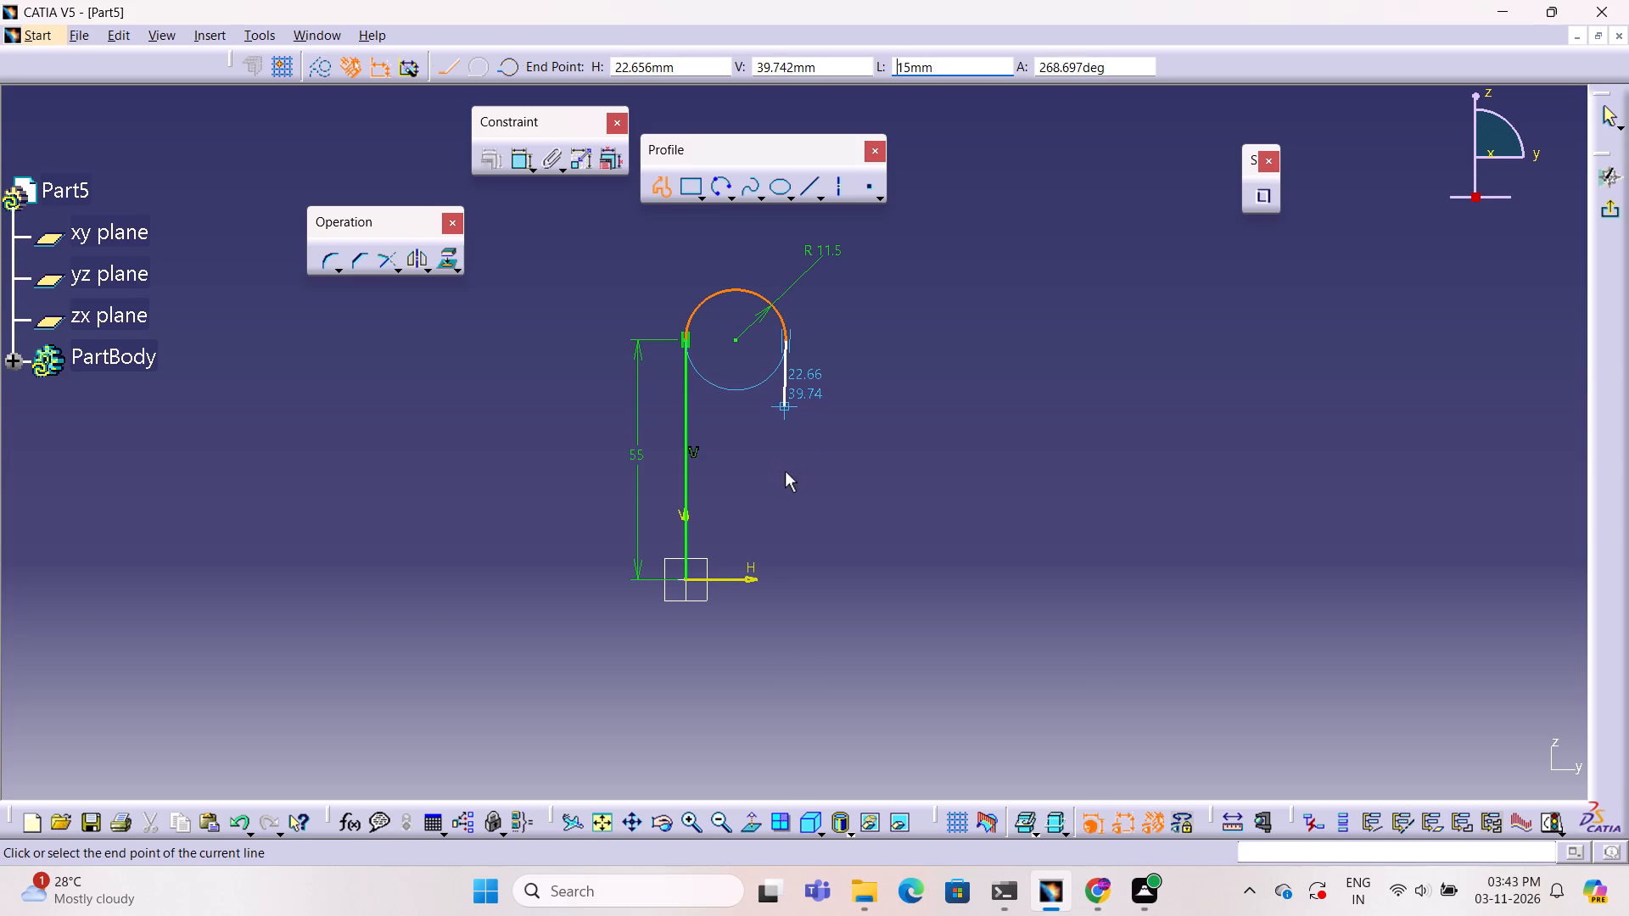
{"action": "left_click", "coordinate": [781, 472]}
{"action": "key", "text": "Escape"}
{"action": "key", "text": "Escape"}
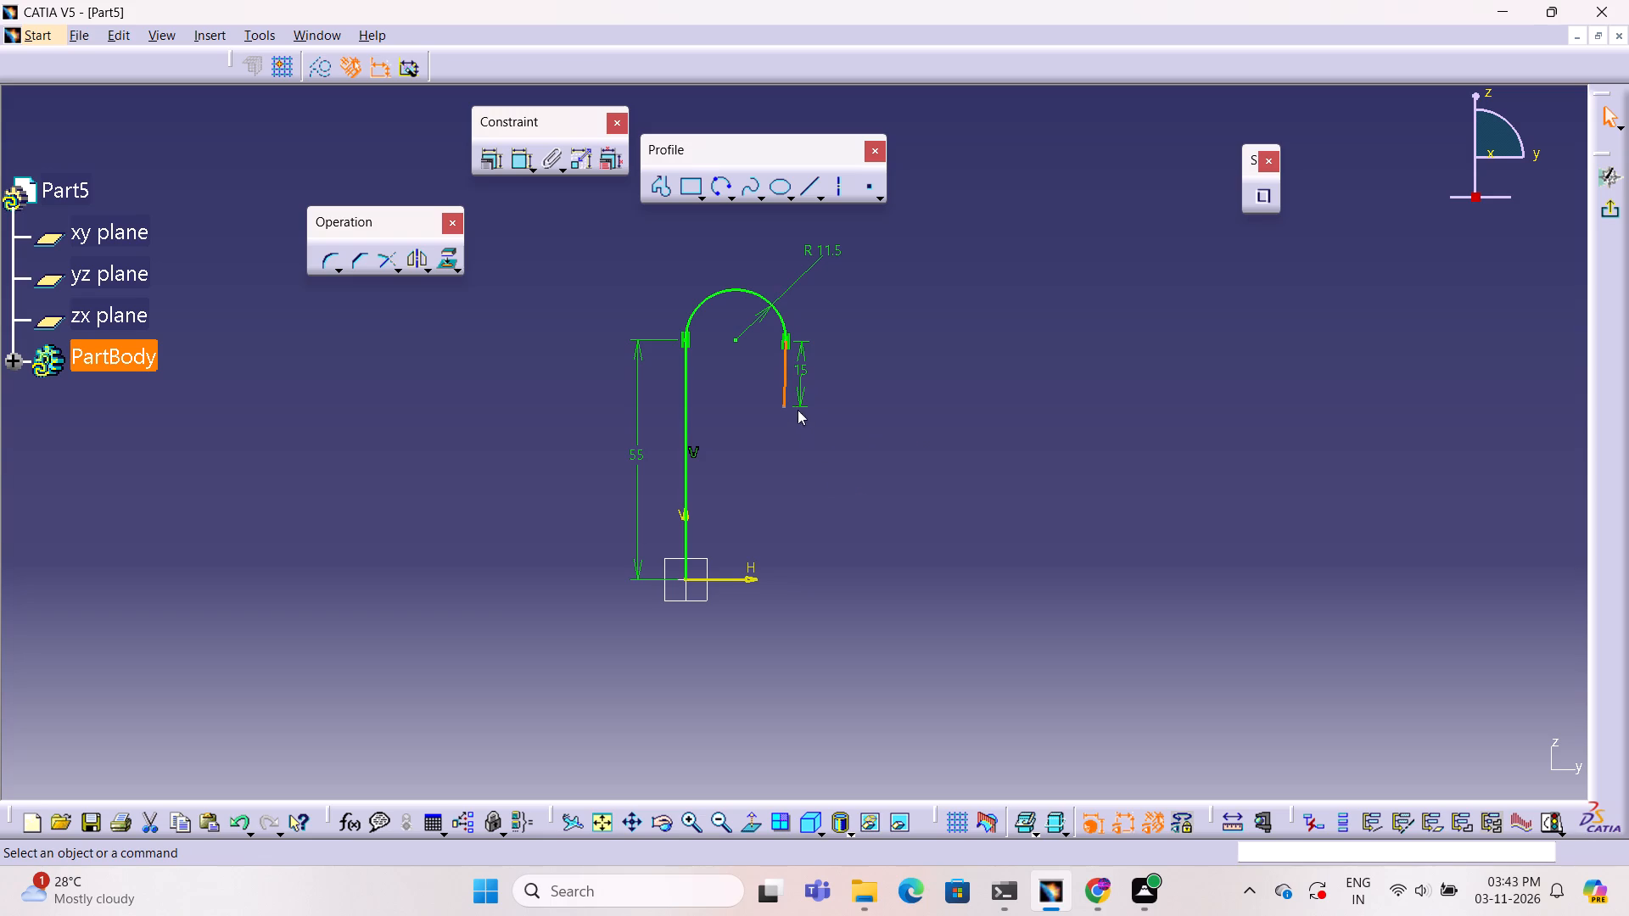
Apply a vertical constraint to the short 15 mm line, test it for movement, and exit the sketch.
{"action": "triple_click", "coordinate": [782, 383]}
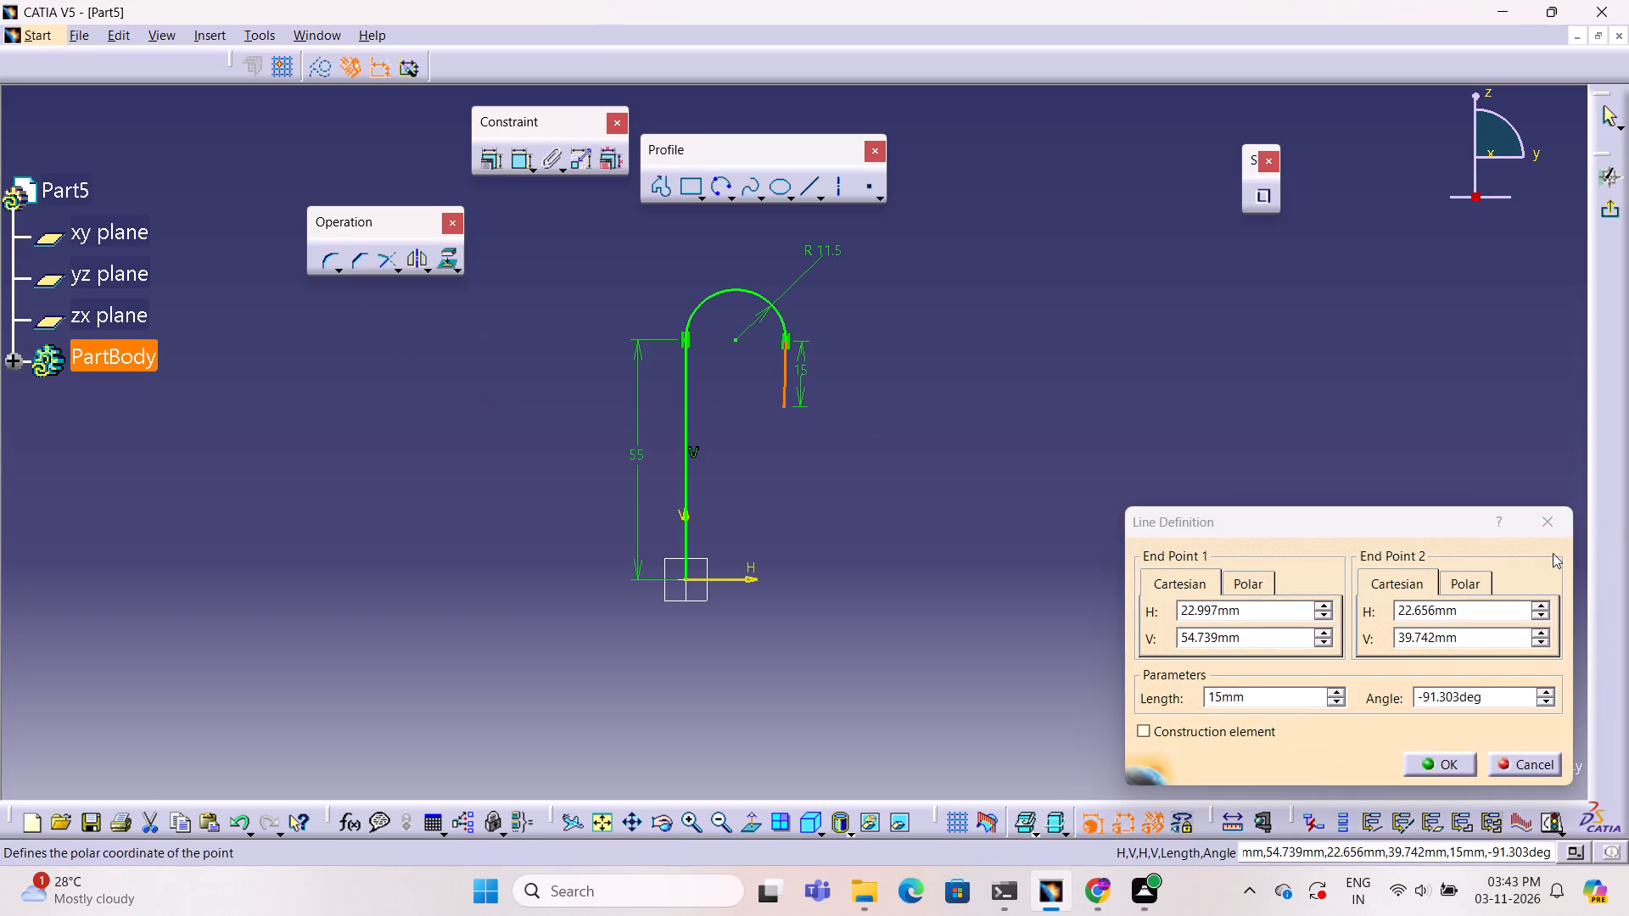
{"action": "left_click", "coordinate": [1544, 522]}
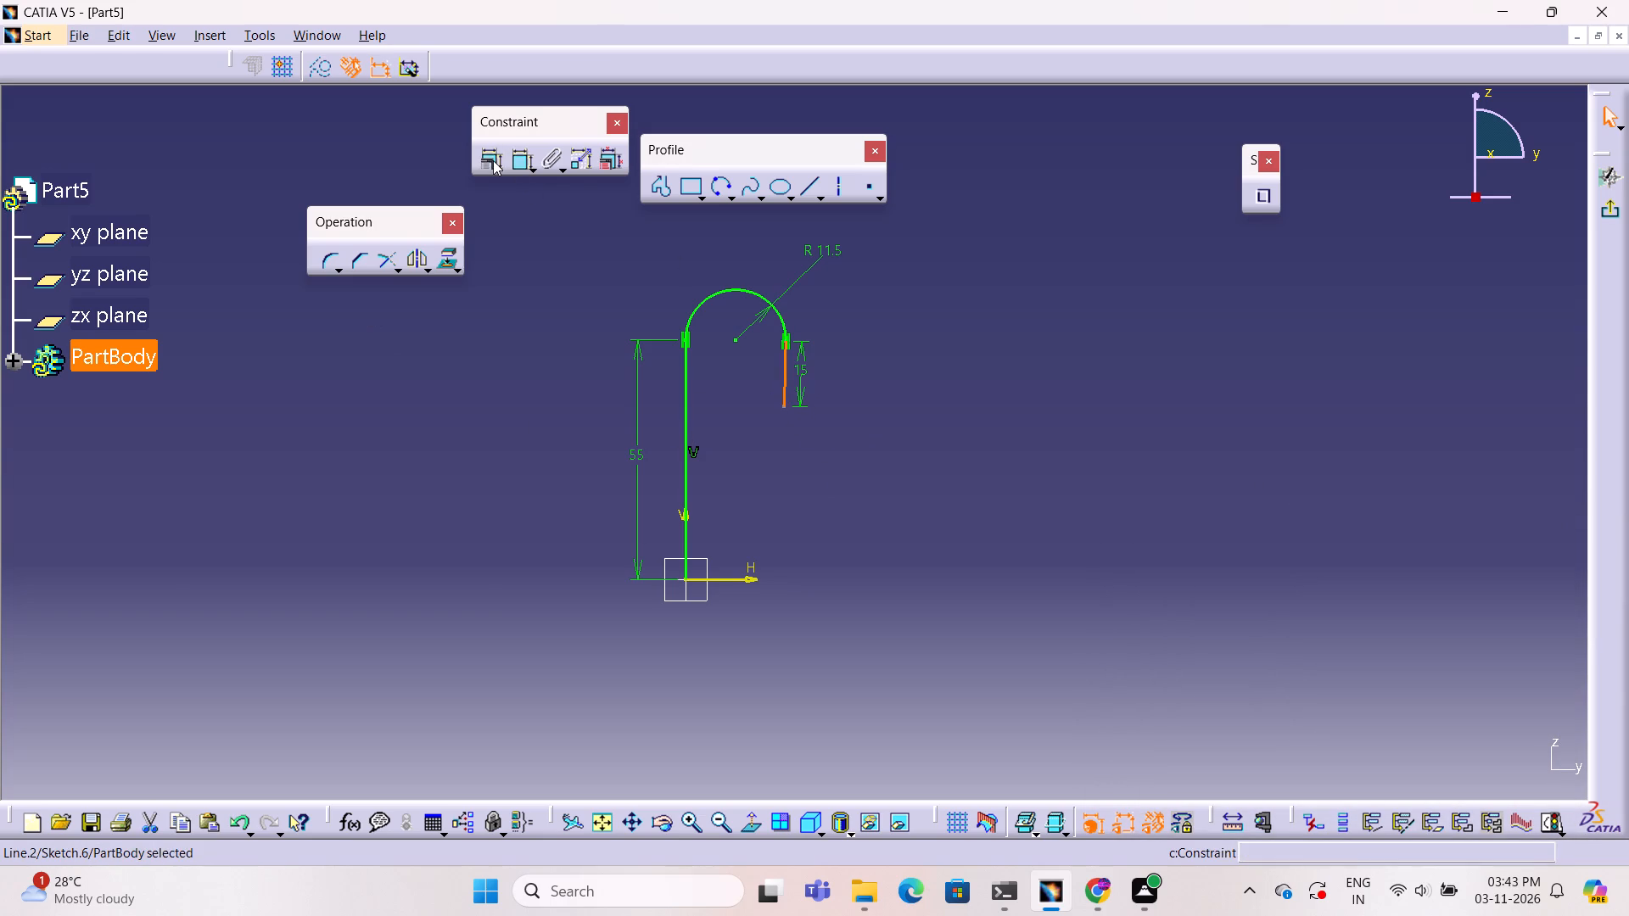
{"action": "left_click", "coordinate": [493, 160]}
{"action": "left_click", "coordinate": [1335, 434]}
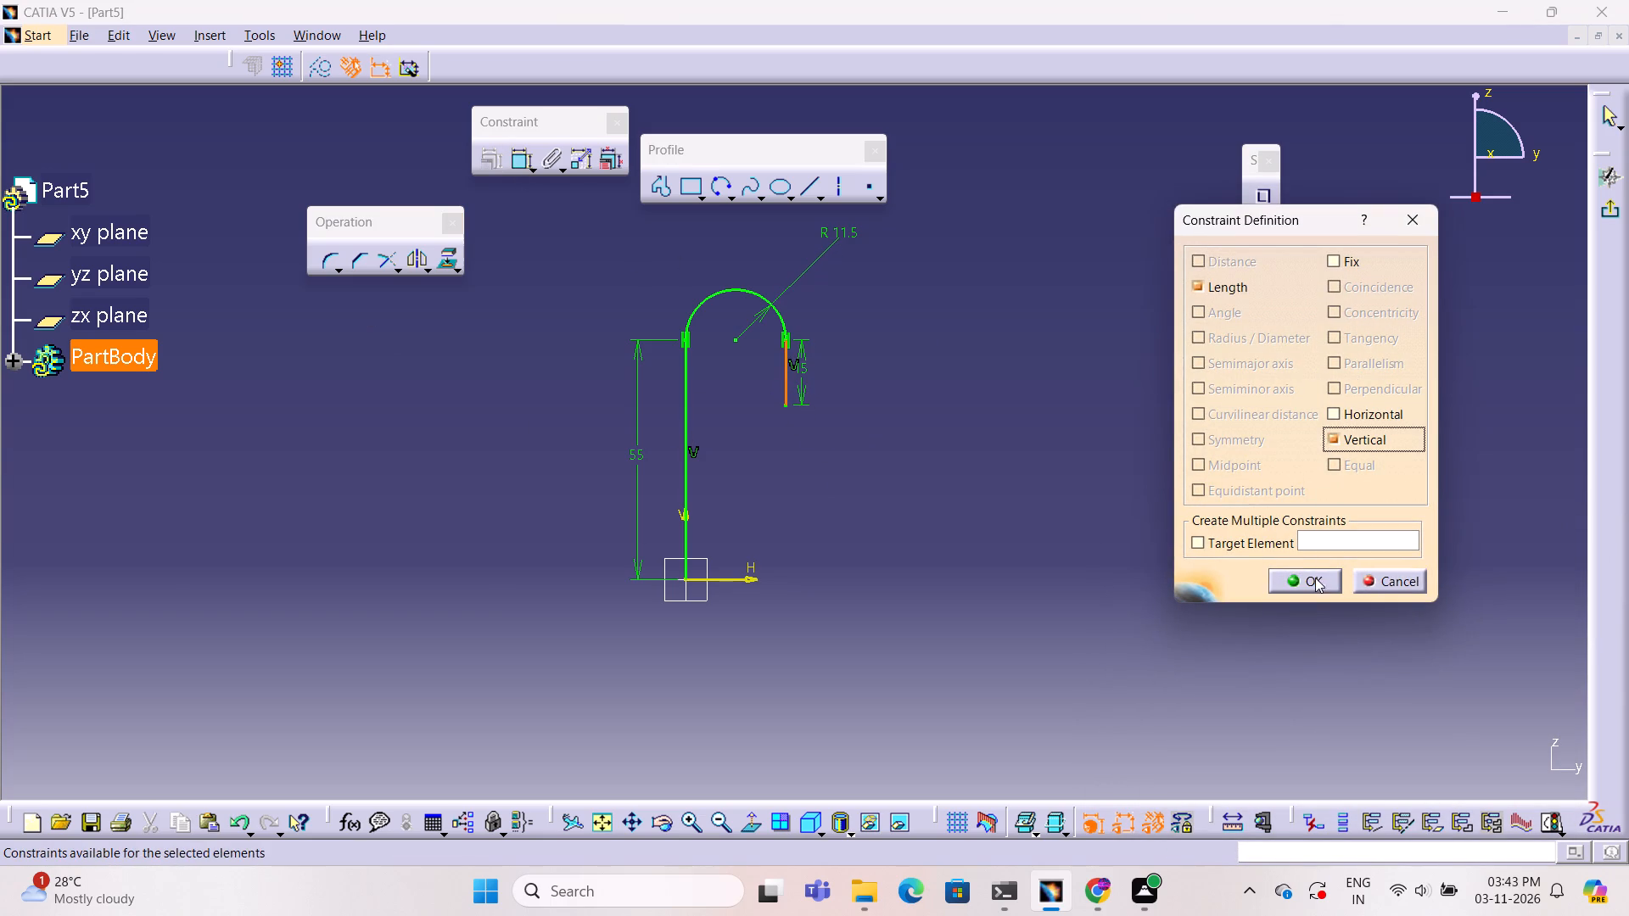
{"action": "left_click_drag", "start_coordinate": [1316, 583], "coordinate": [1302, 582]}
{"action": "left_click", "coordinate": [956, 480]}
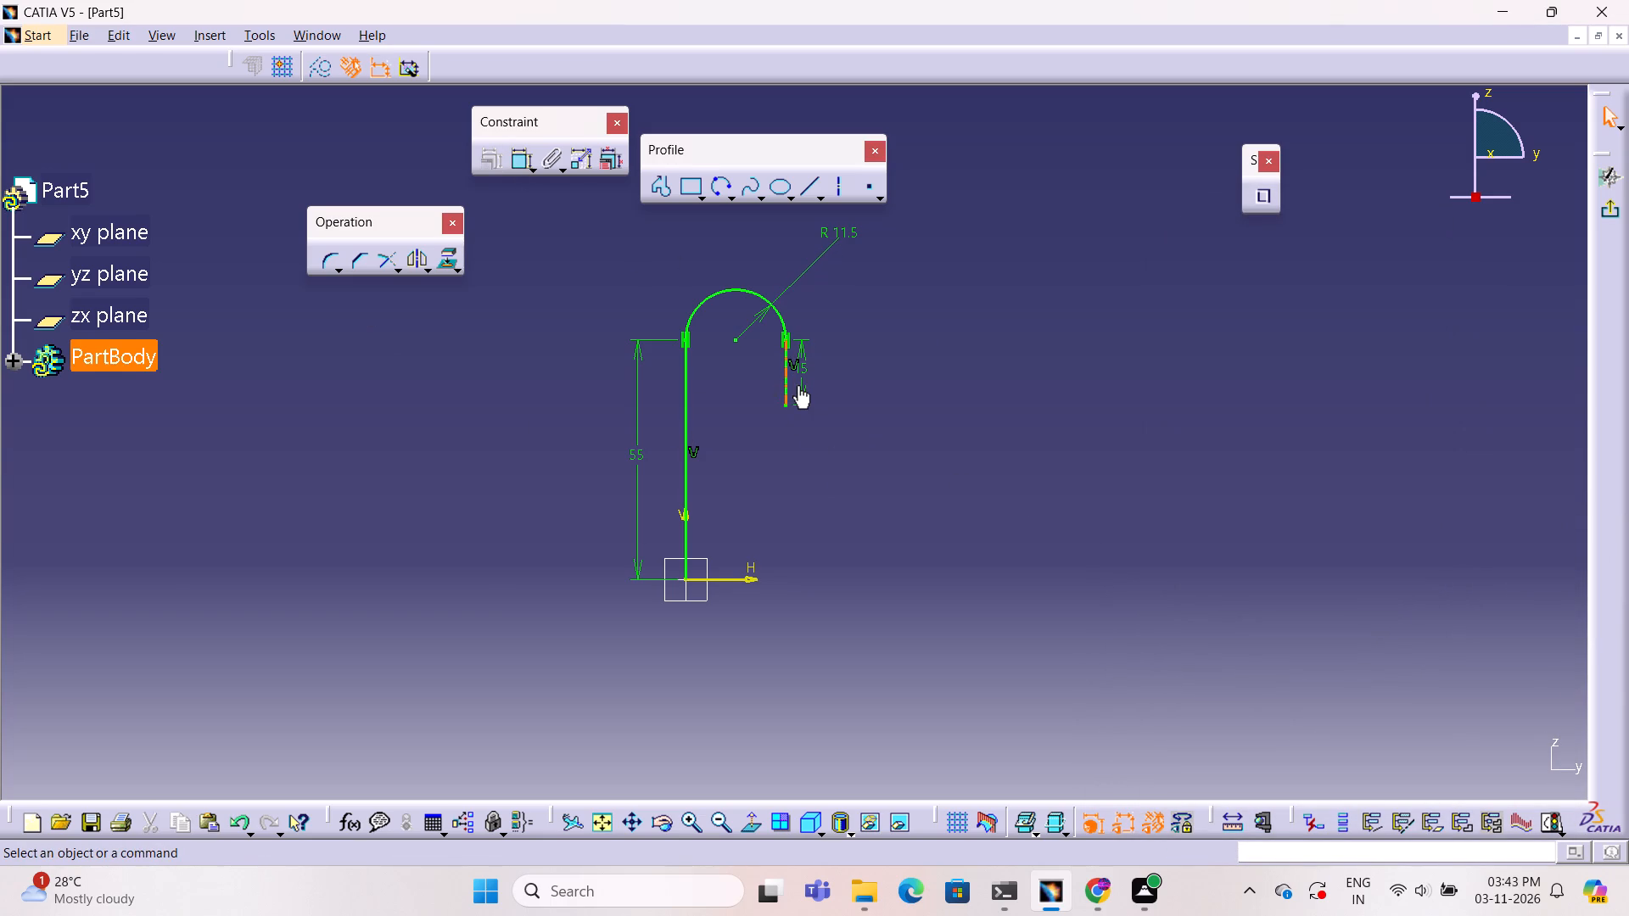
{"action": "left_click_drag", "start_coordinate": [784, 376], "coordinate": [783, 427]}
{"action": "left_click", "coordinate": [969, 422]}
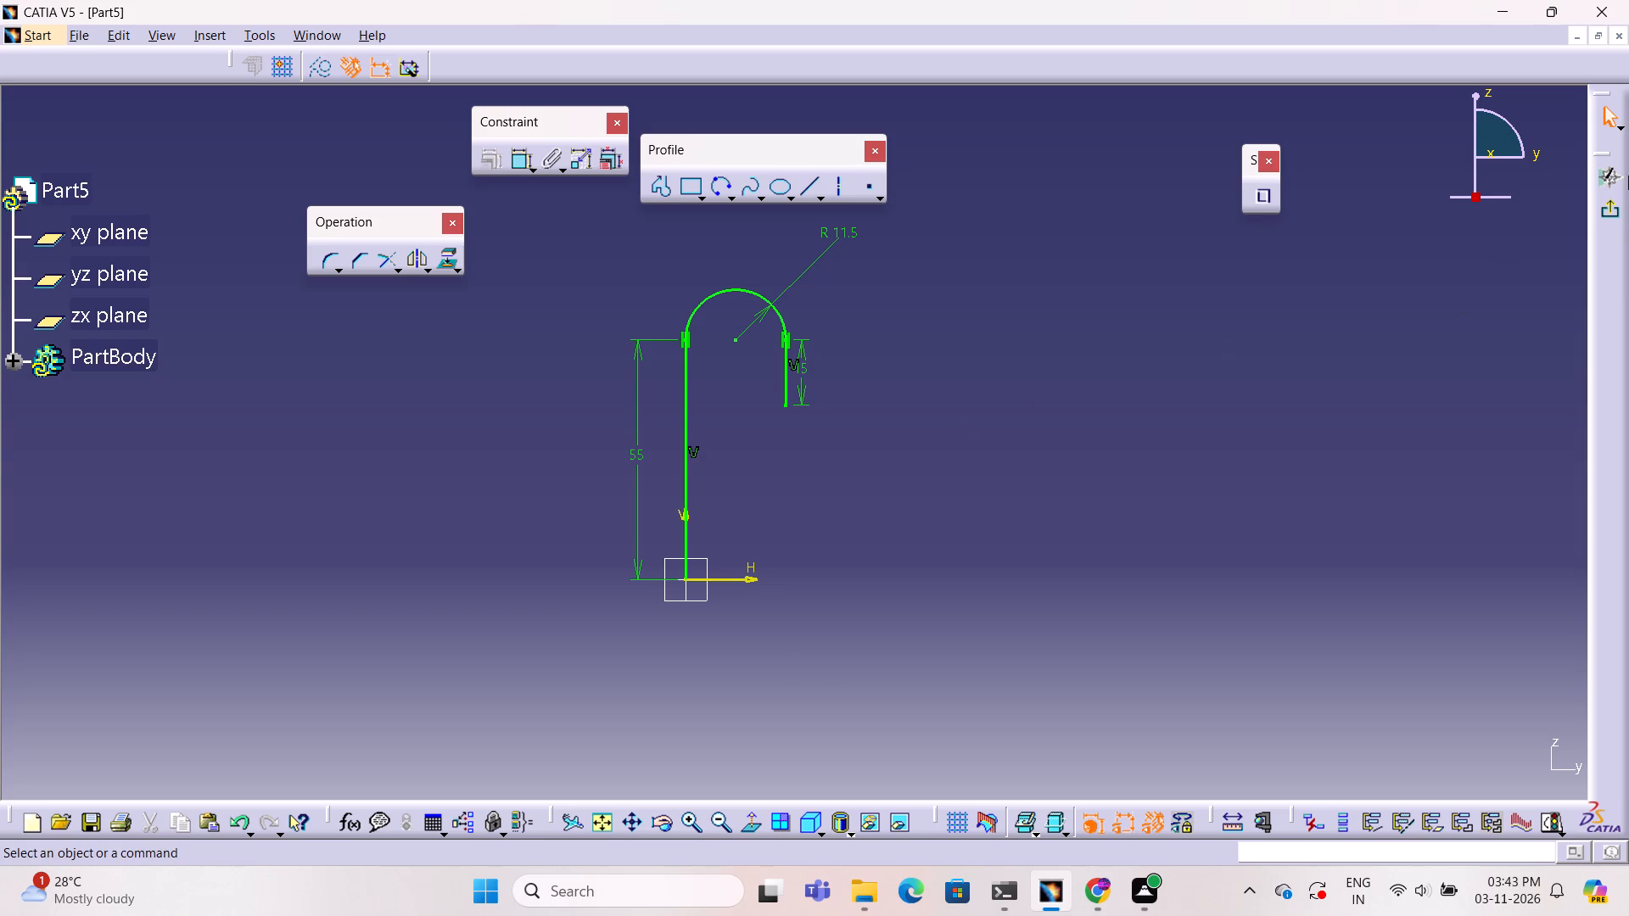
{"action": "left_click", "coordinate": [1615, 215]}
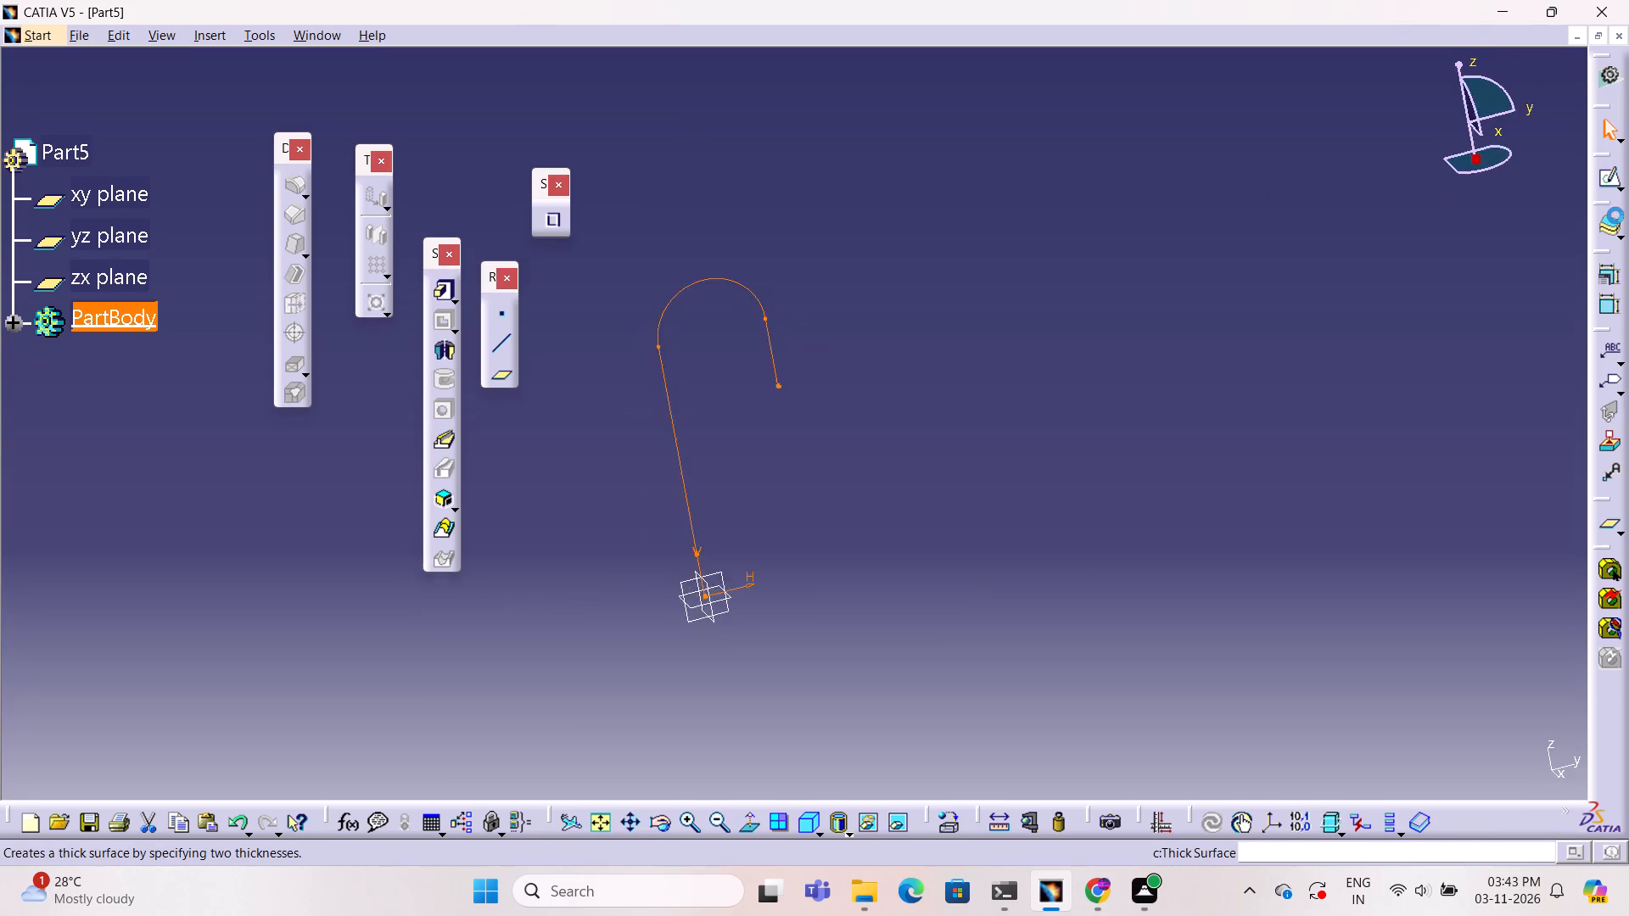
Examine the hook-shaped centreline sketch and its position relative to the reference planes from another angle.
{"action": "middle_click", "coordinate": [989, 578]}
{"action": "left_click", "coordinate": [939, 581]}
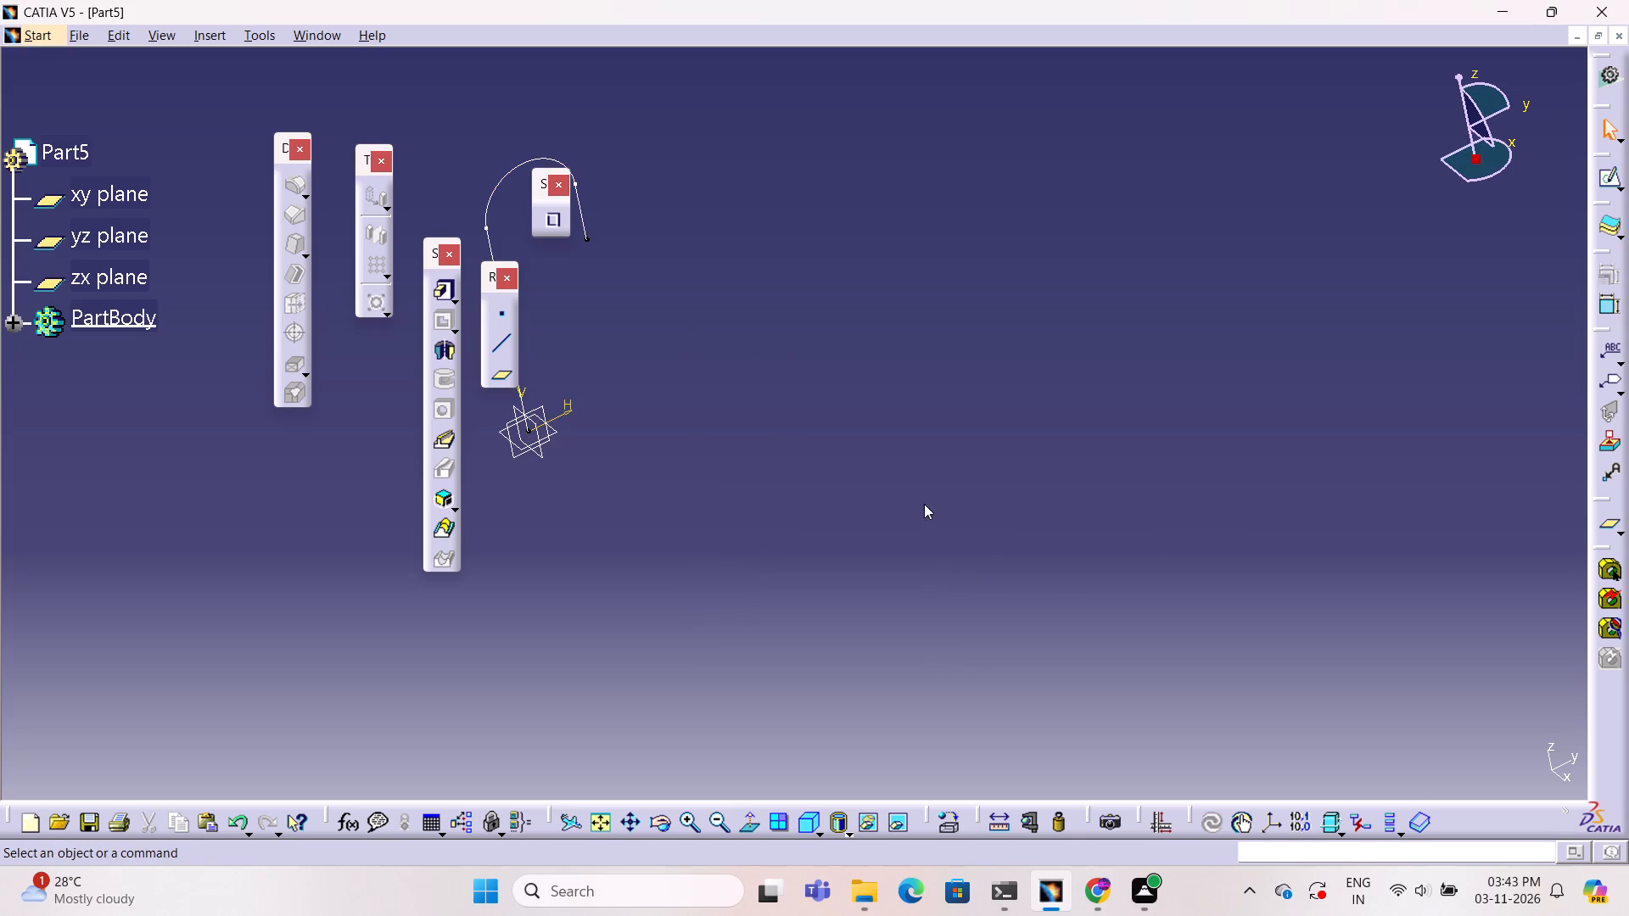
{"action": "middle_click_drag", "start_coordinate": [924, 504], "coordinate": [984, 624], "text": "ctrl"}
{"action": "middle_click_drag", "start_coordinate": [842, 488], "coordinate": [826, 426]}
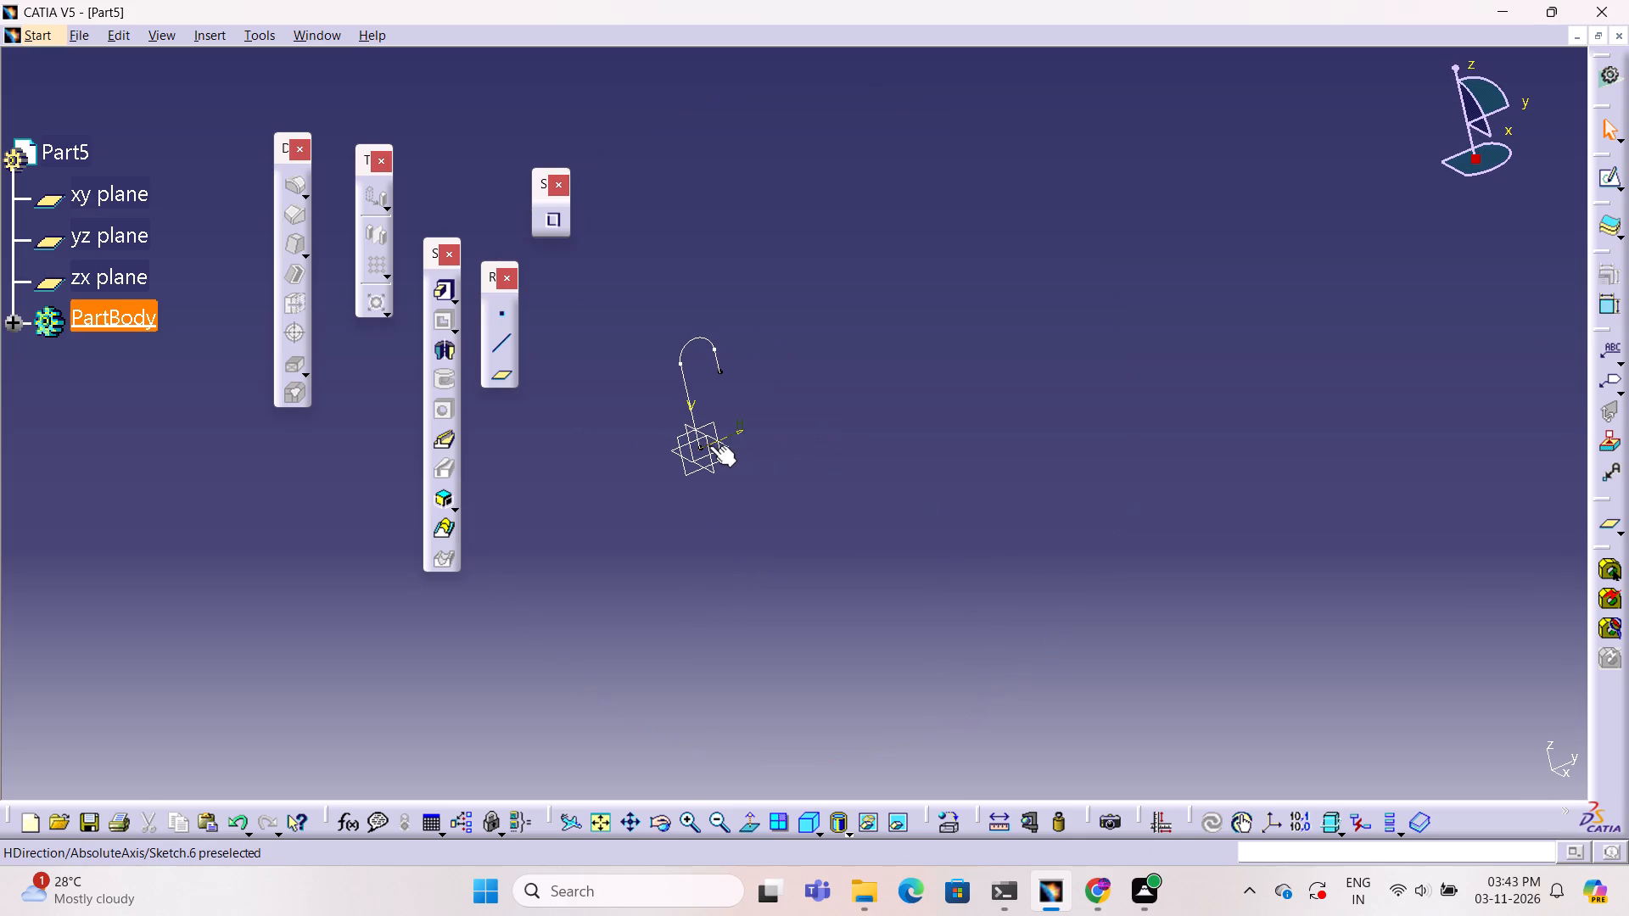
{"action": "middle_click_drag", "start_coordinate": [795, 425], "coordinate": [802, 306], "text": "ctrl"}
{"action": "middle_click_drag", "start_coordinate": [753, 355], "coordinate": [759, 360]}
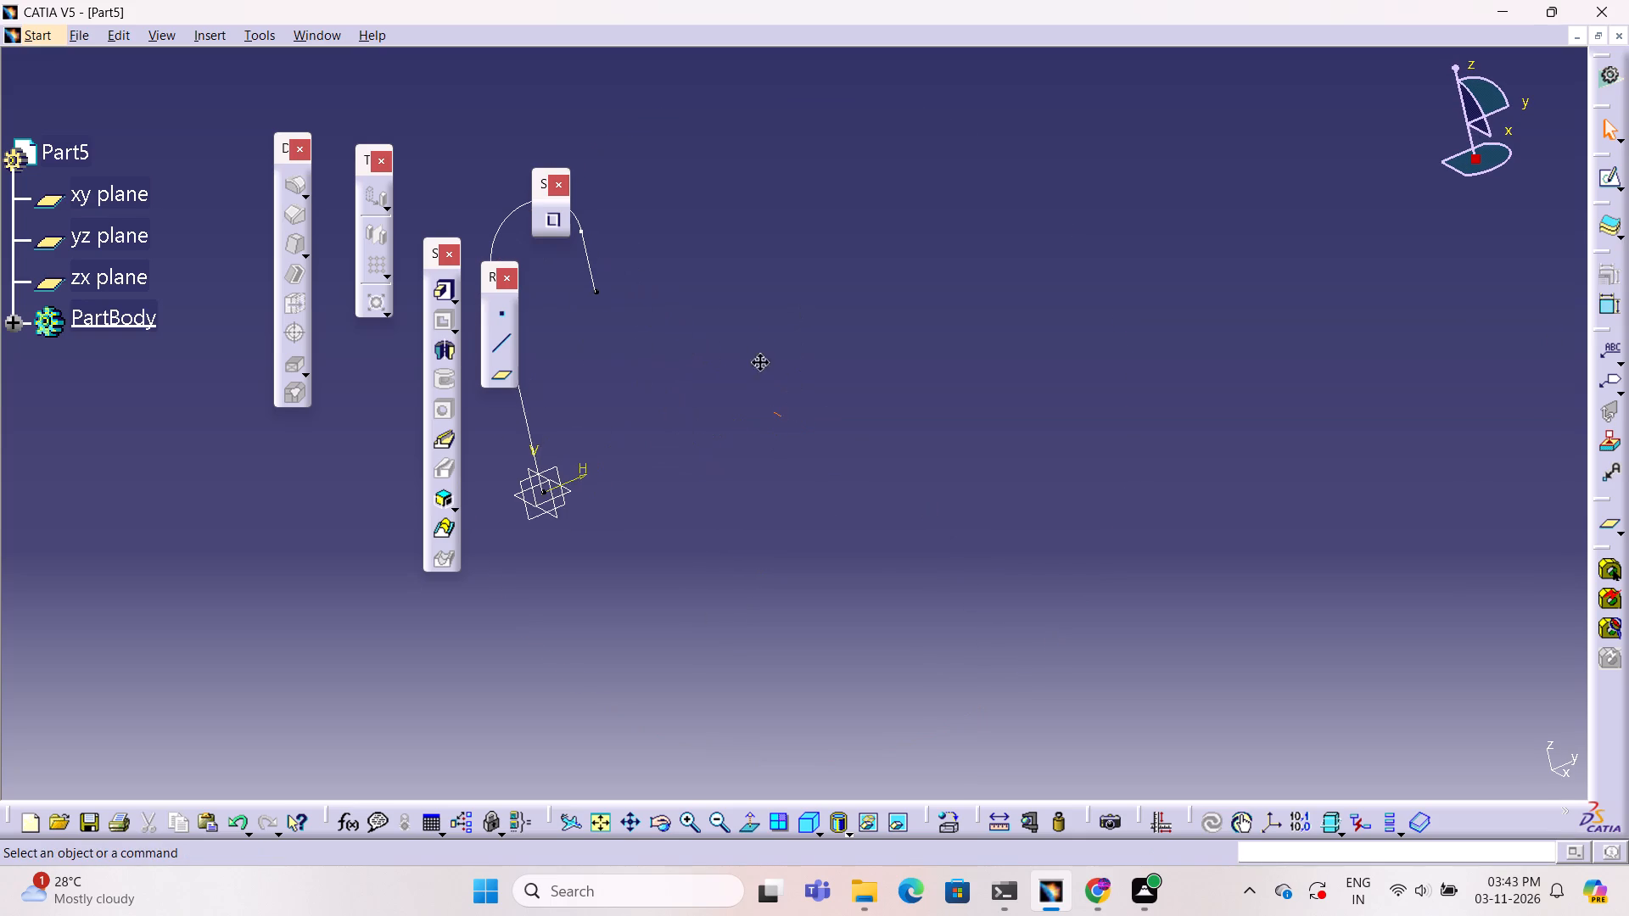
{"action": "middle_click_drag", "start_coordinate": [759, 360], "coordinate": [865, 561]}
{"action": "middle_click_drag", "start_coordinate": [725, 560], "coordinate": [743, 563], "text": "ctrl"}
{"action": "middle_click_drag", "start_coordinate": [747, 576], "coordinate": [644, 649]}
{"action": "right_click_drag", "start_coordinate": [747, 576], "coordinate": [644, 649], "text": "ctrl"}
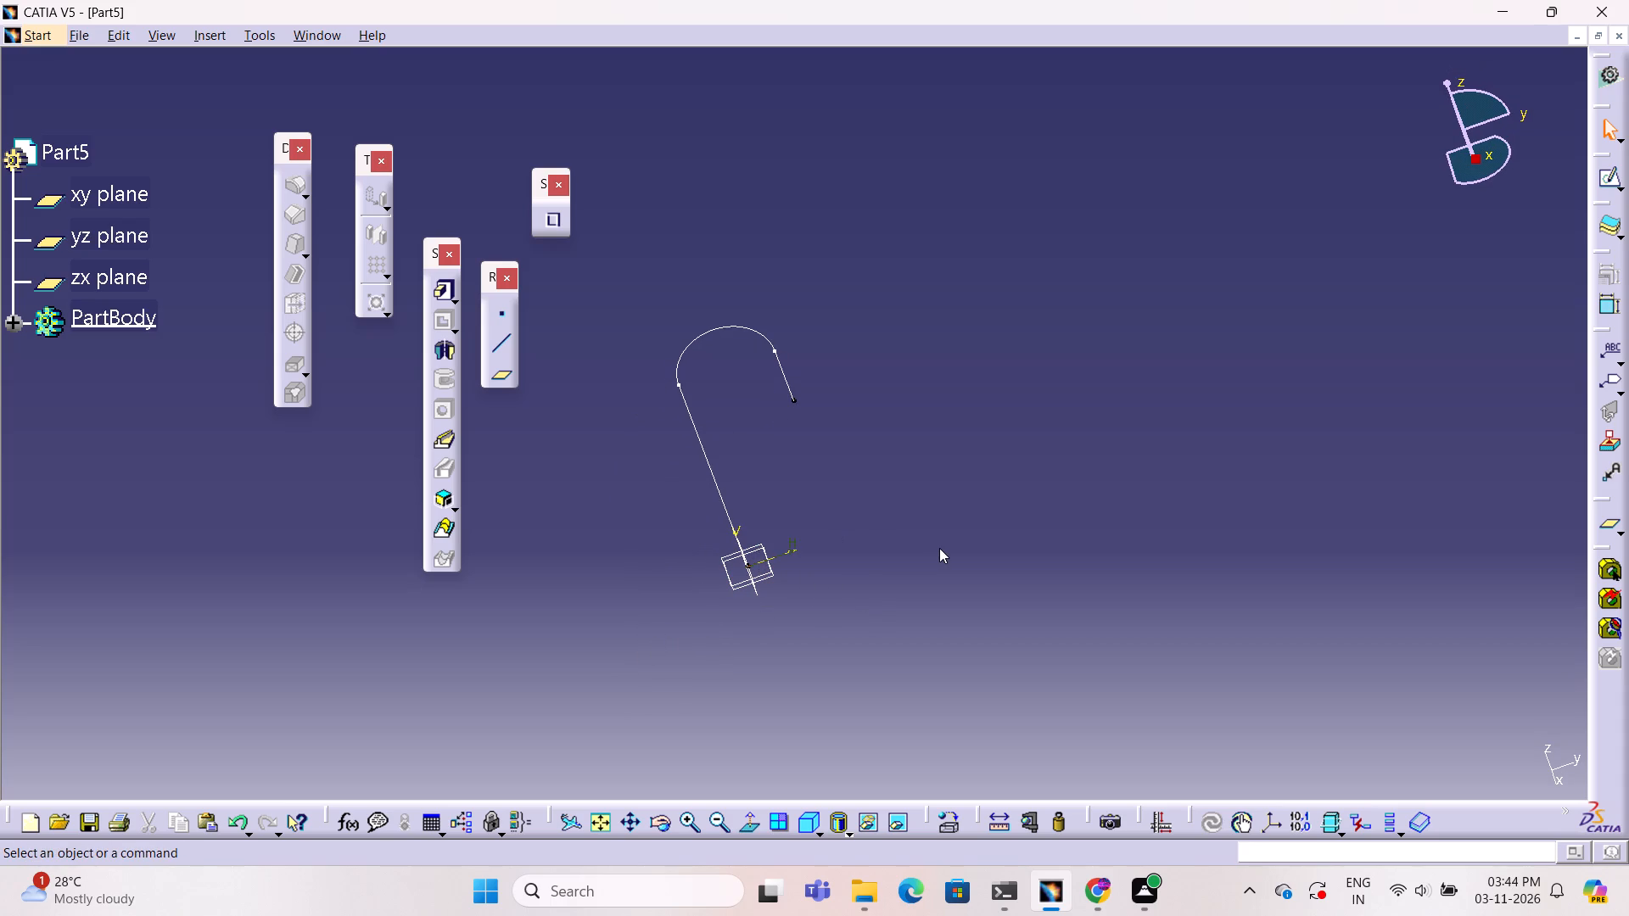
Create a reference plane at 30 degrees to the yz plane, using the centreline's short 15 mm line as rotation axis.
{"action": "right_click_drag", "start_coordinate": [939, 548], "coordinate": [915, 520], "text": "ctrl"}
{"action": "middle_click_drag", "start_coordinate": [939, 548], "coordinate": [915, 520], "text": "ctrl"}
{"action": "middle_click_drag", "start_coordinate": [915, 520], "coordinate": [918, 492], "text": "ctrl"}
{"action": "right_click_drag", "start_coordinate": [915, 520], "coordinate": [918, 492], "text": "ctrl"}
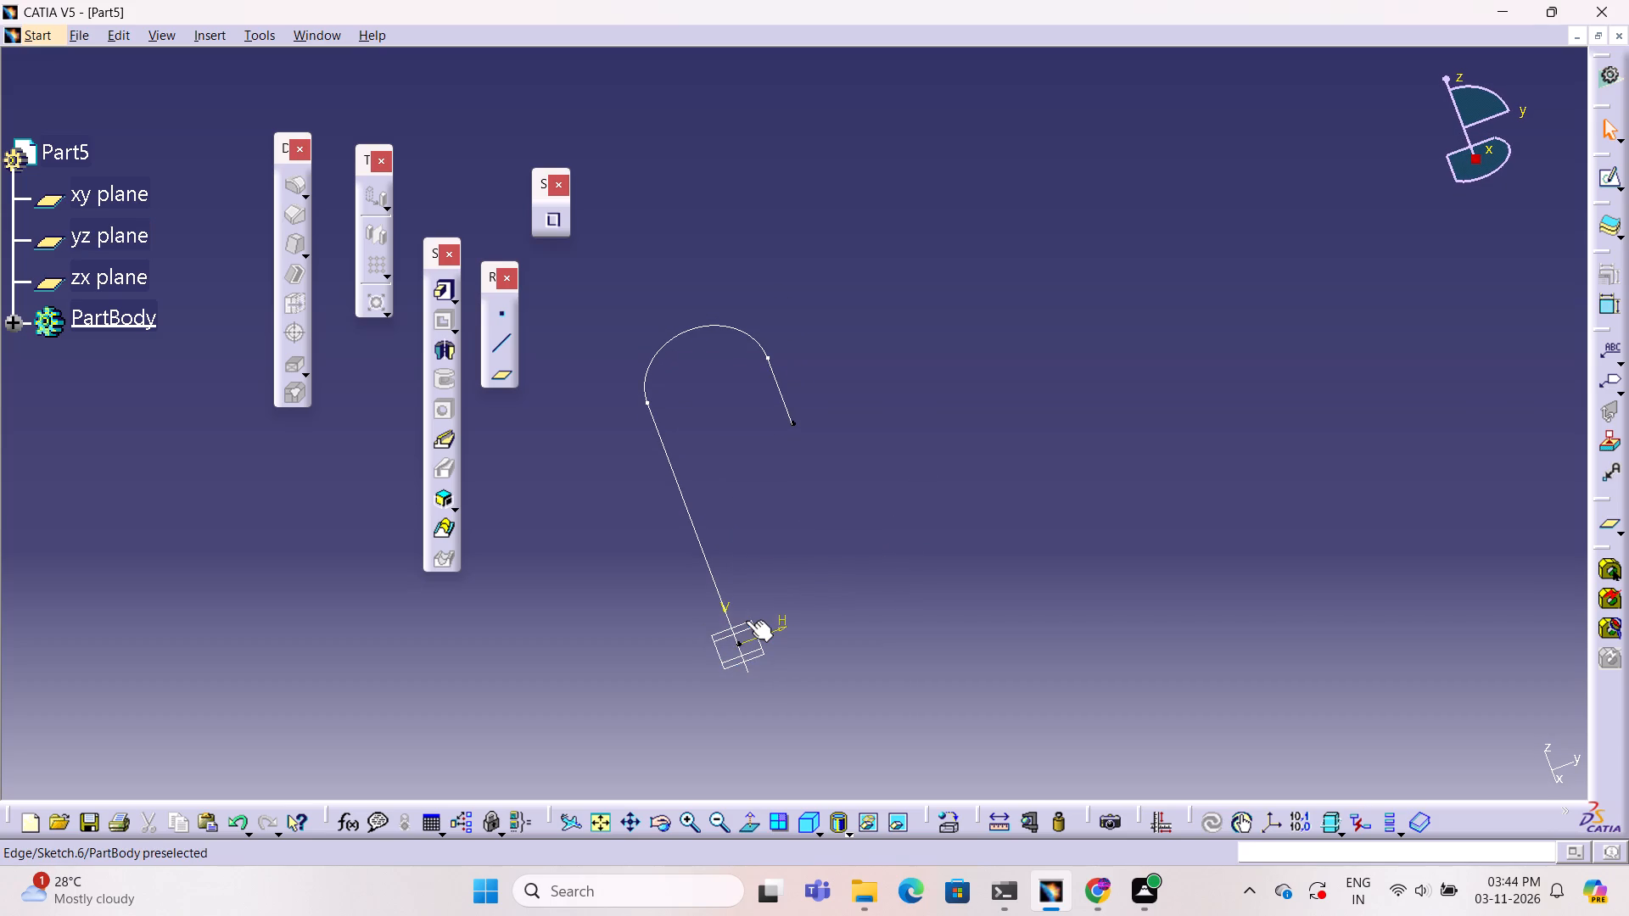
{"action": "left_click", "coordinate": [746, 620]}
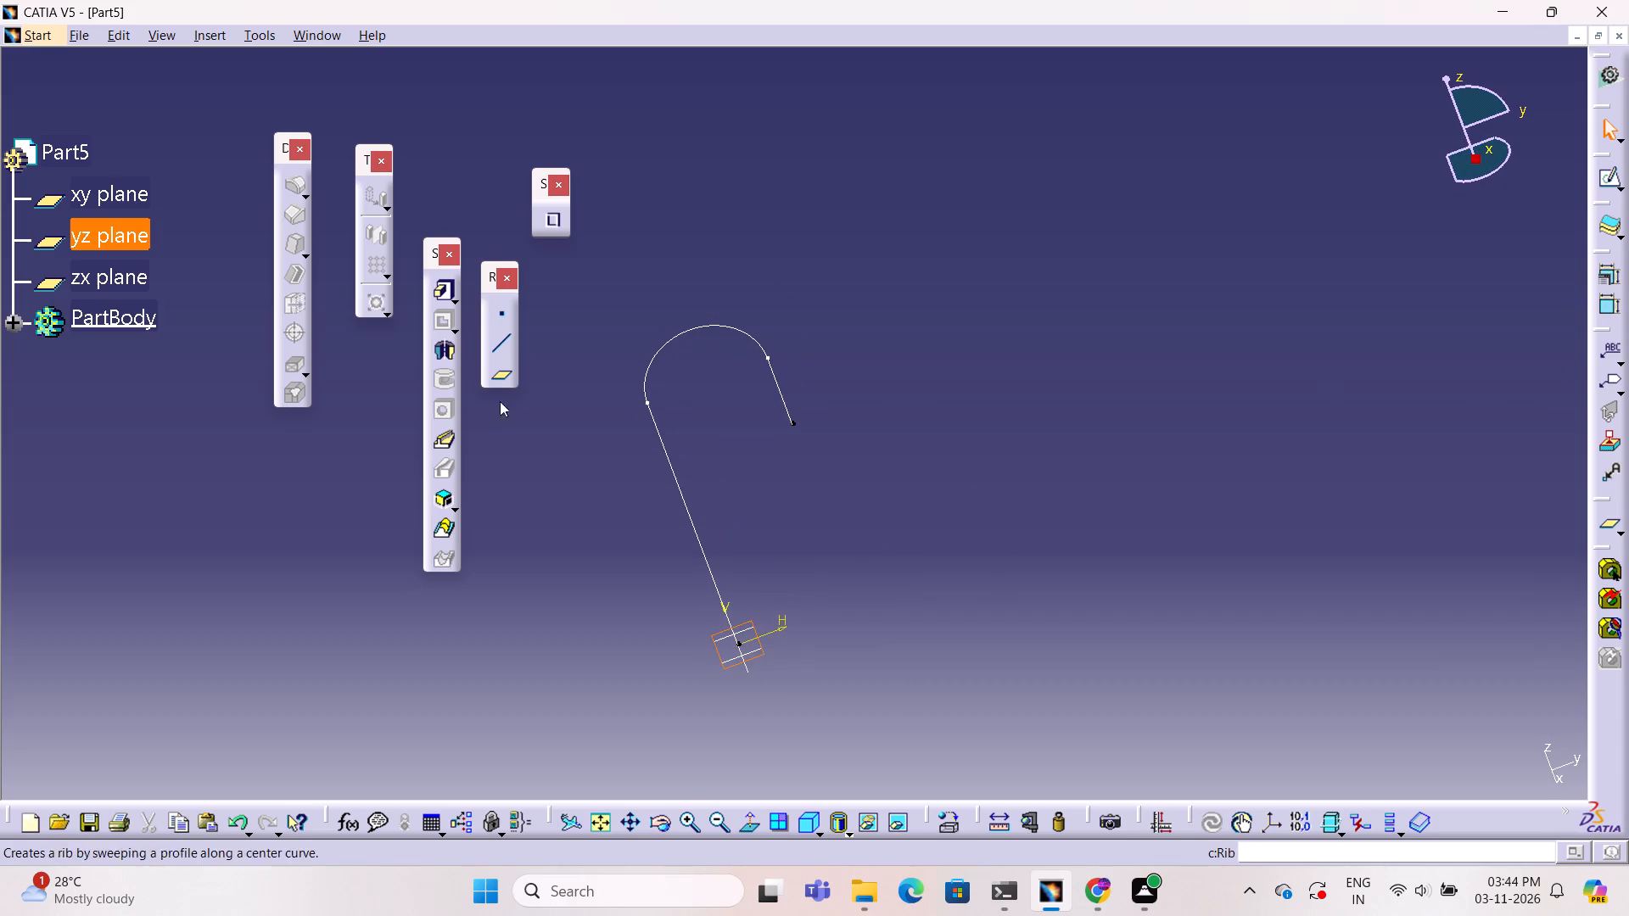
{"action": "left_click", "coordinate": [507, 371]}
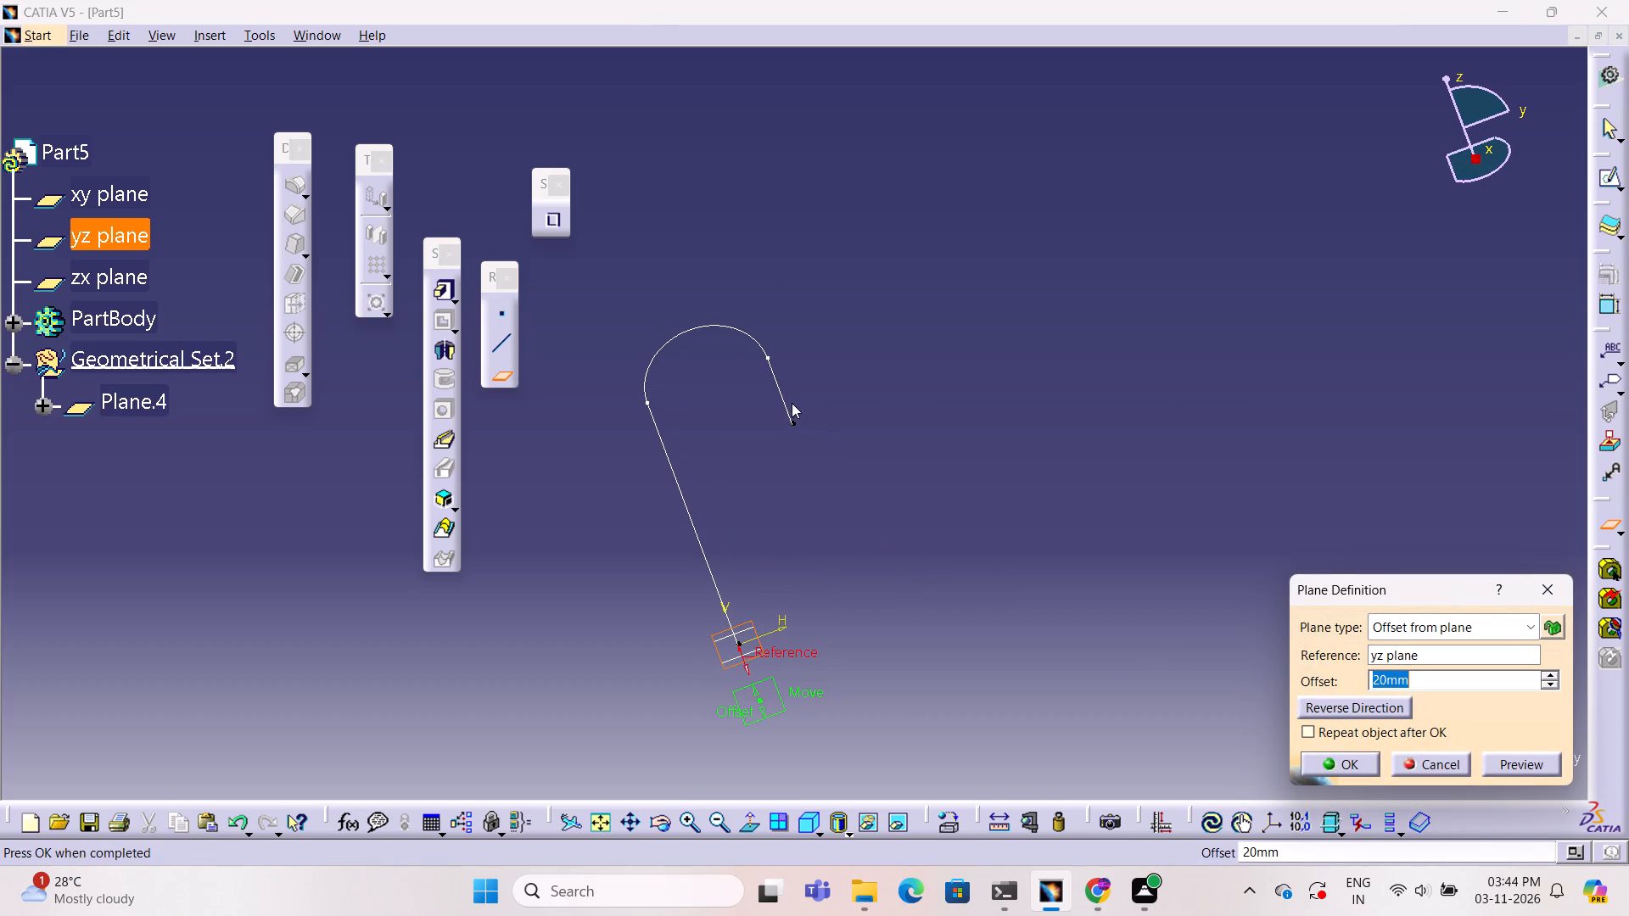
{"action": "left_click", "coordinate": [1535, 623]}
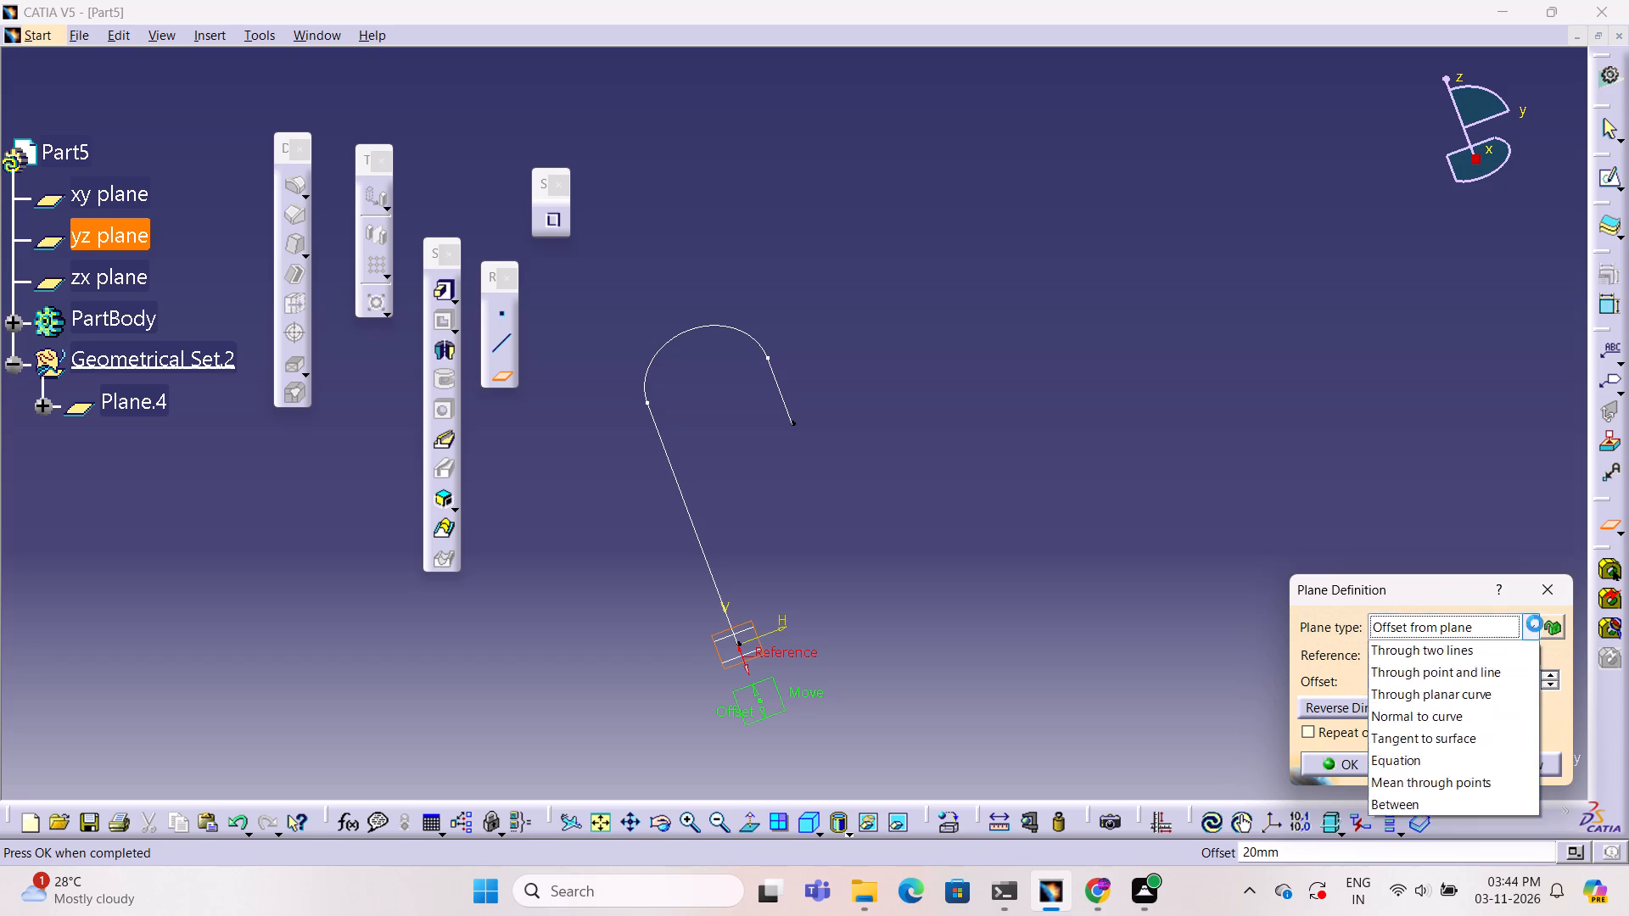
{"action": "left_click", "coordinate": [1502, 693]}
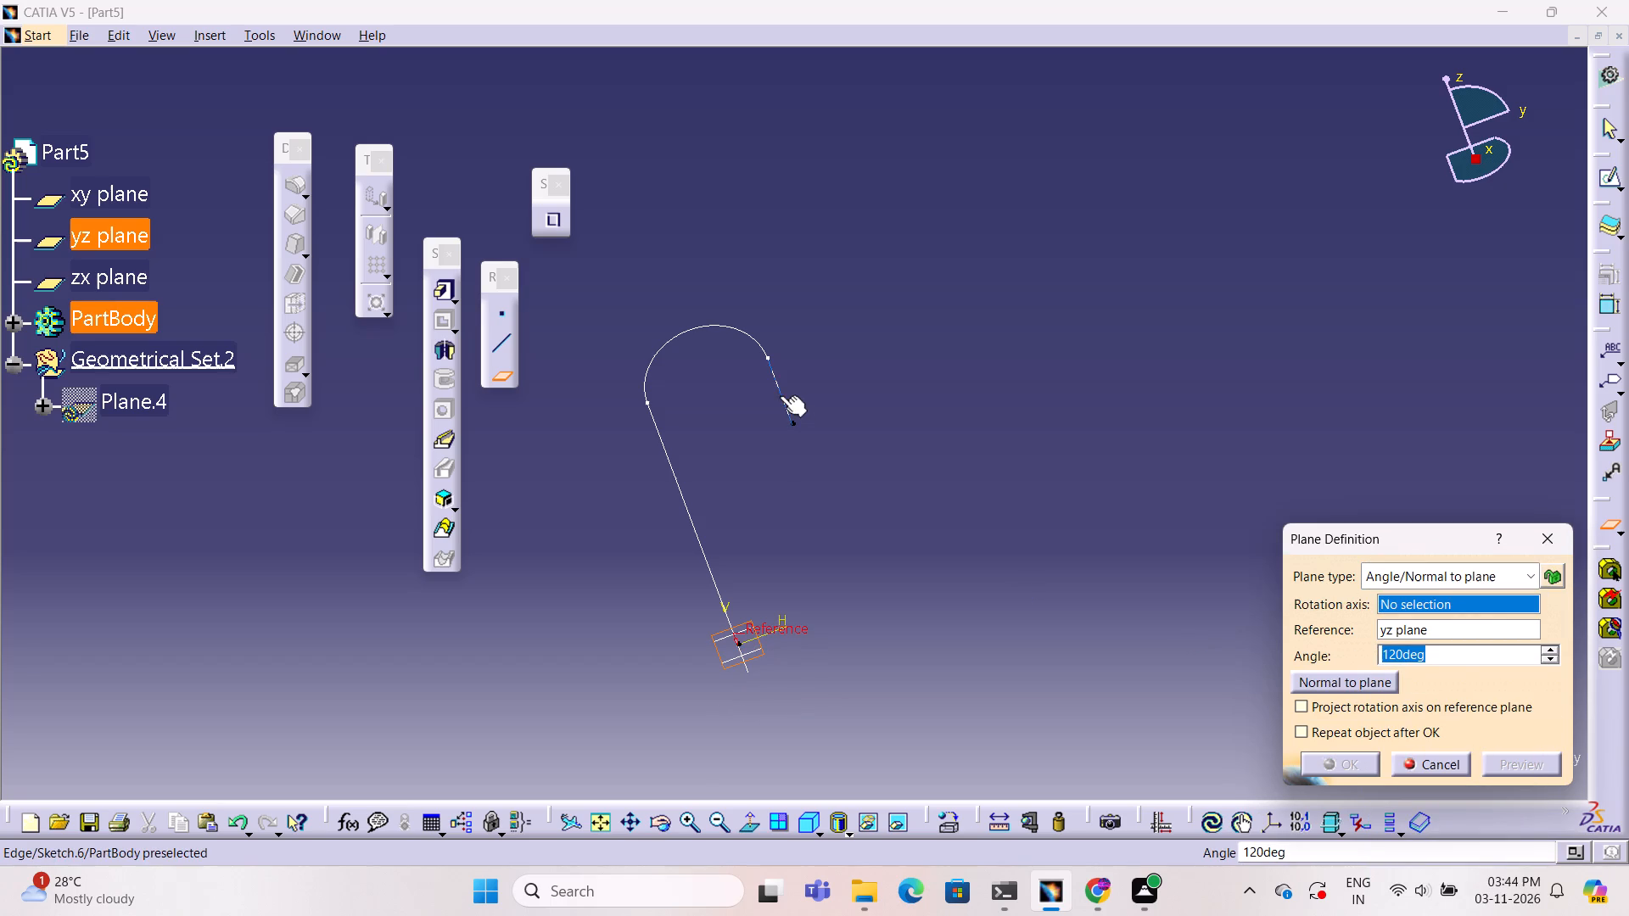
{"action": "left_click", "coordinate": [780, 395]}
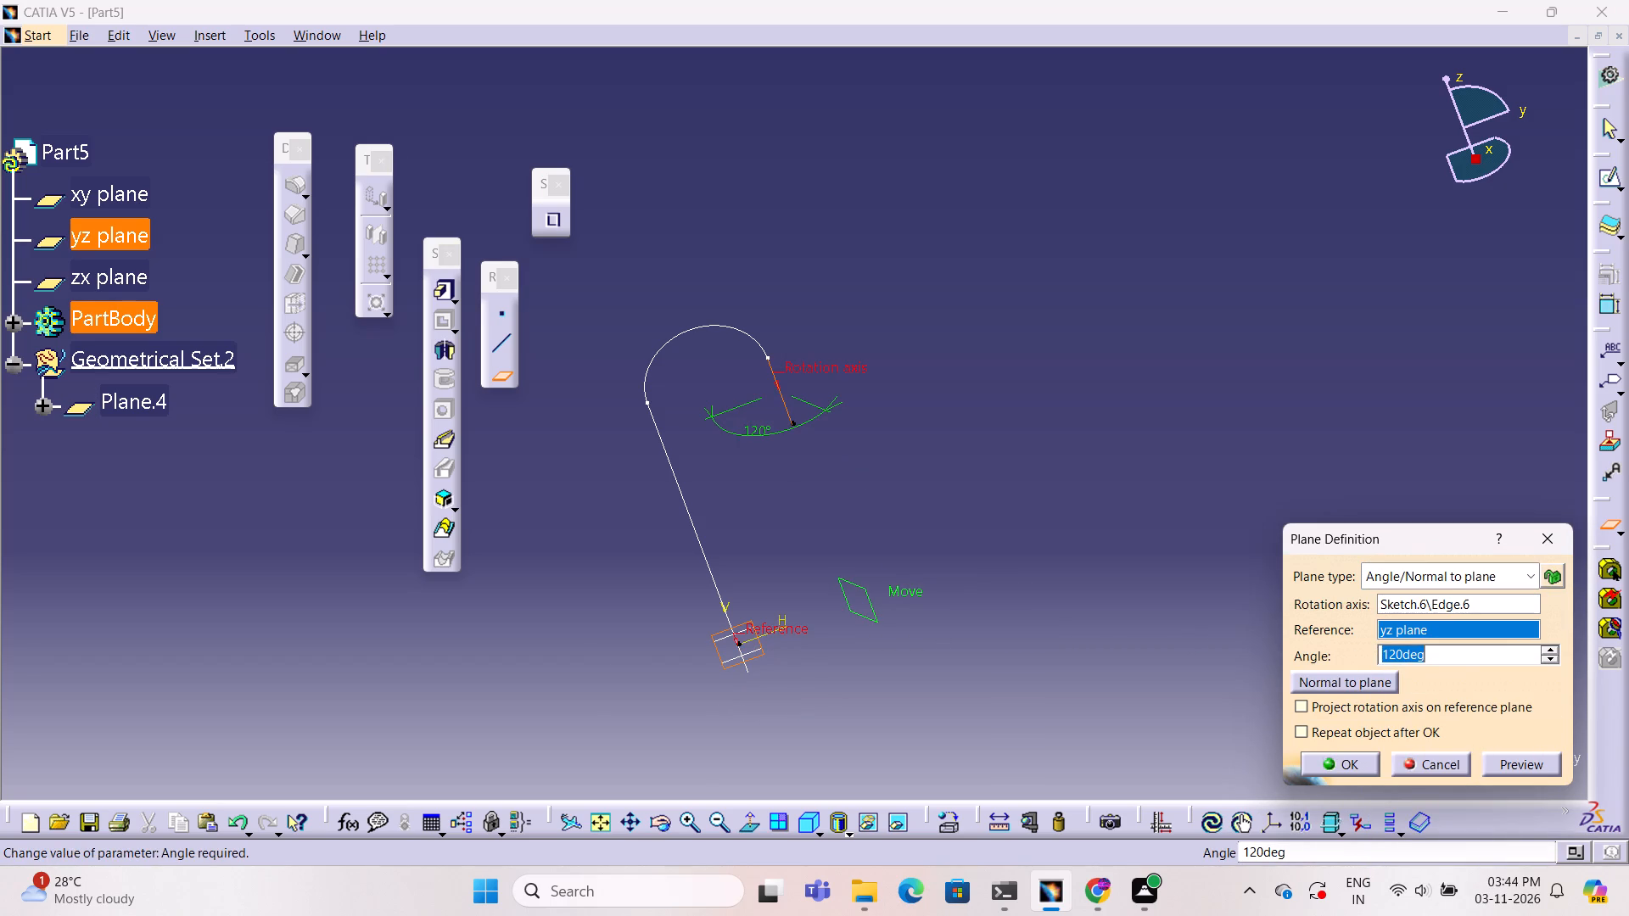
{"action": "double_click", "coordinate": [1451, 655]}
{"action": "type", "text": "30"}
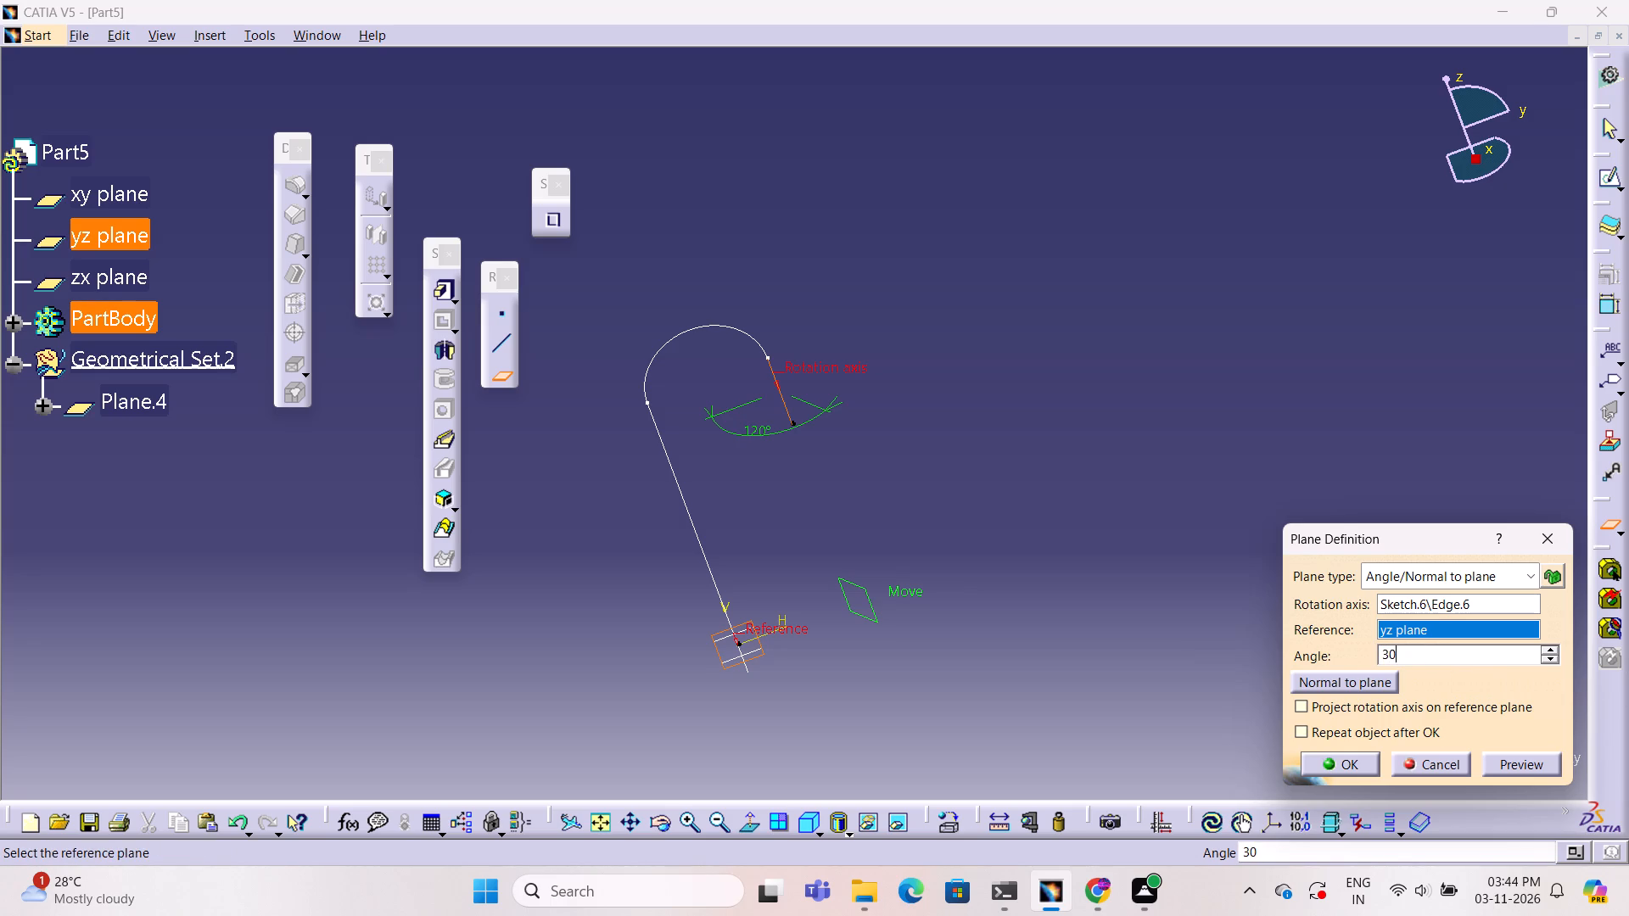
{"action": "left_click", "coordinate": [1549, 768]}
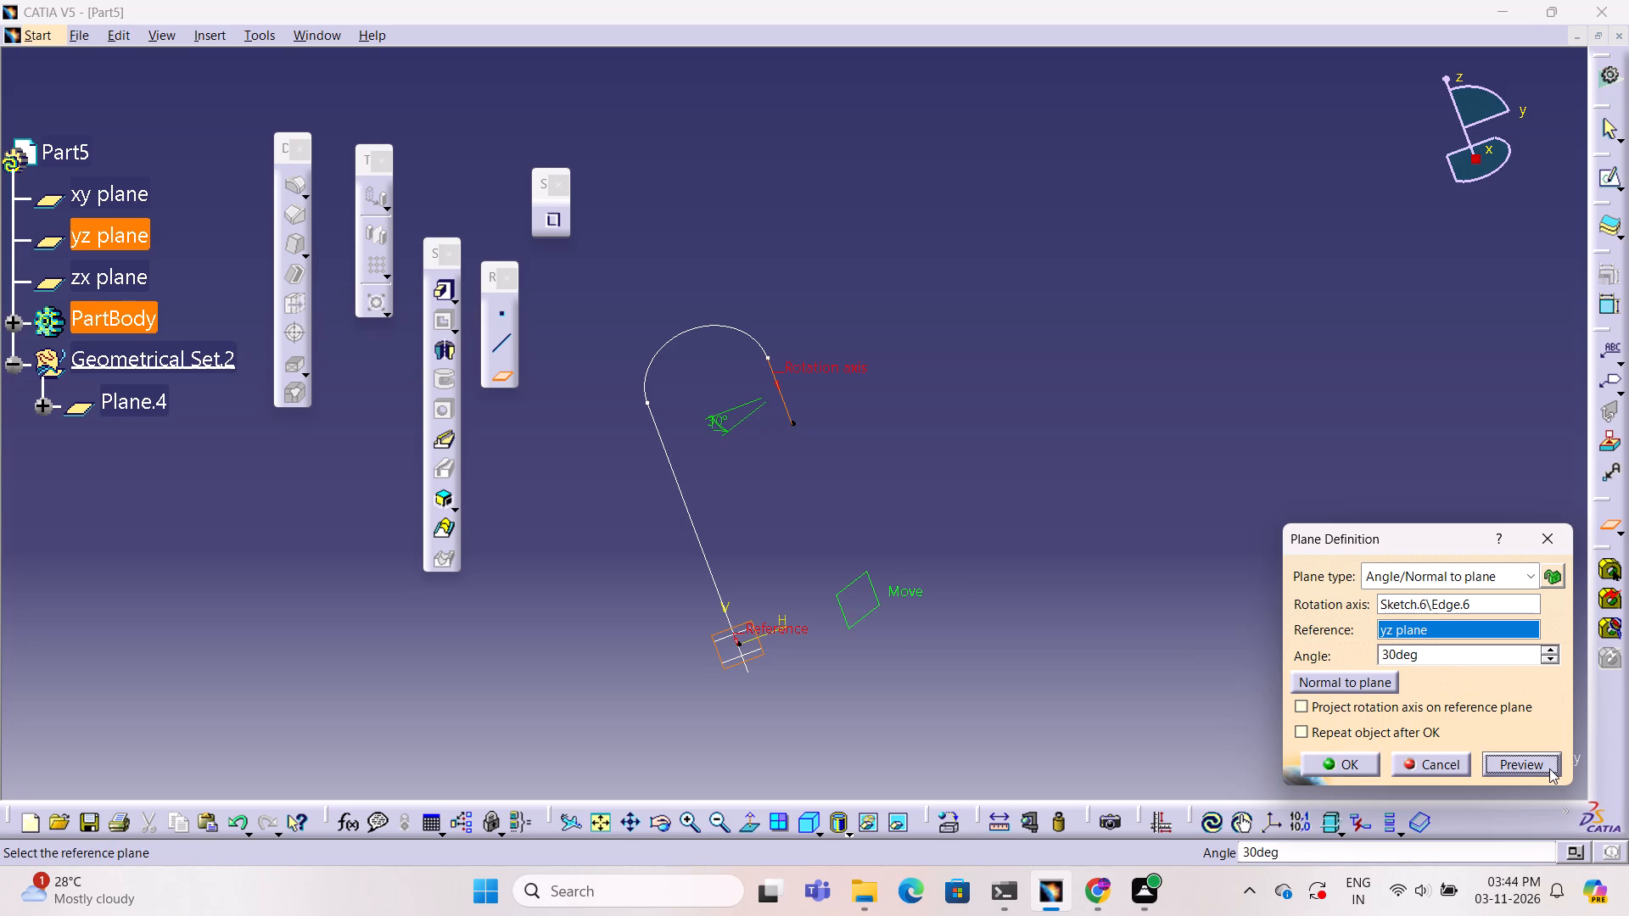
{"action": "middle_click_drag", "start_coordinate": [1072, 602], "coordinate": [1014, 627], "text": "ctrl"}
{"action": "right_click_drag", "start_coordinate": [1046, 540], "coordinate": [1014, 627], "text": "ctrl"}
{"action": "middle_click_drag", "start_coordinate": [989, 613], "coordinate": [1049, 632], "text": "ctrl"}
{"action": "right_click_drag", "start_coordinate": [988, 613], "coordinate": [917, 693], "text": "ctrl"}
{"action": "middle_click_drag", "start_coordinate": [1049, 632], "coordinate": [917, 692], "text": "ctrl"}
{"action": "middle_click_drag", "start_coordinate": [823, 609], "coordinate": [848, 537]}
{"action": "middle_click", "coordinate": [841, 544], "text": "ctrl"}
{"action": "right_click_drag", "start_coordinate": [841, 544], "coordinate": [832, 578], "text": "ctrl"}
{"action": "middle_click_drag", "start_coordinate": [826, 545], "coordinate": [830, 503], "text": "ctrl"}
{"action": "middle_click_drag", "start_coordinate": [833, 516], "coordinate": [832, 572], "text": "ctrl"}
{"action": "middle_click", "coordinate": [832, 576], "text": "ctrl"}
{"action": "right_click", "coordinate": [832, 578]}
{"action": "left_click", "coordinate": [1237, 388]}
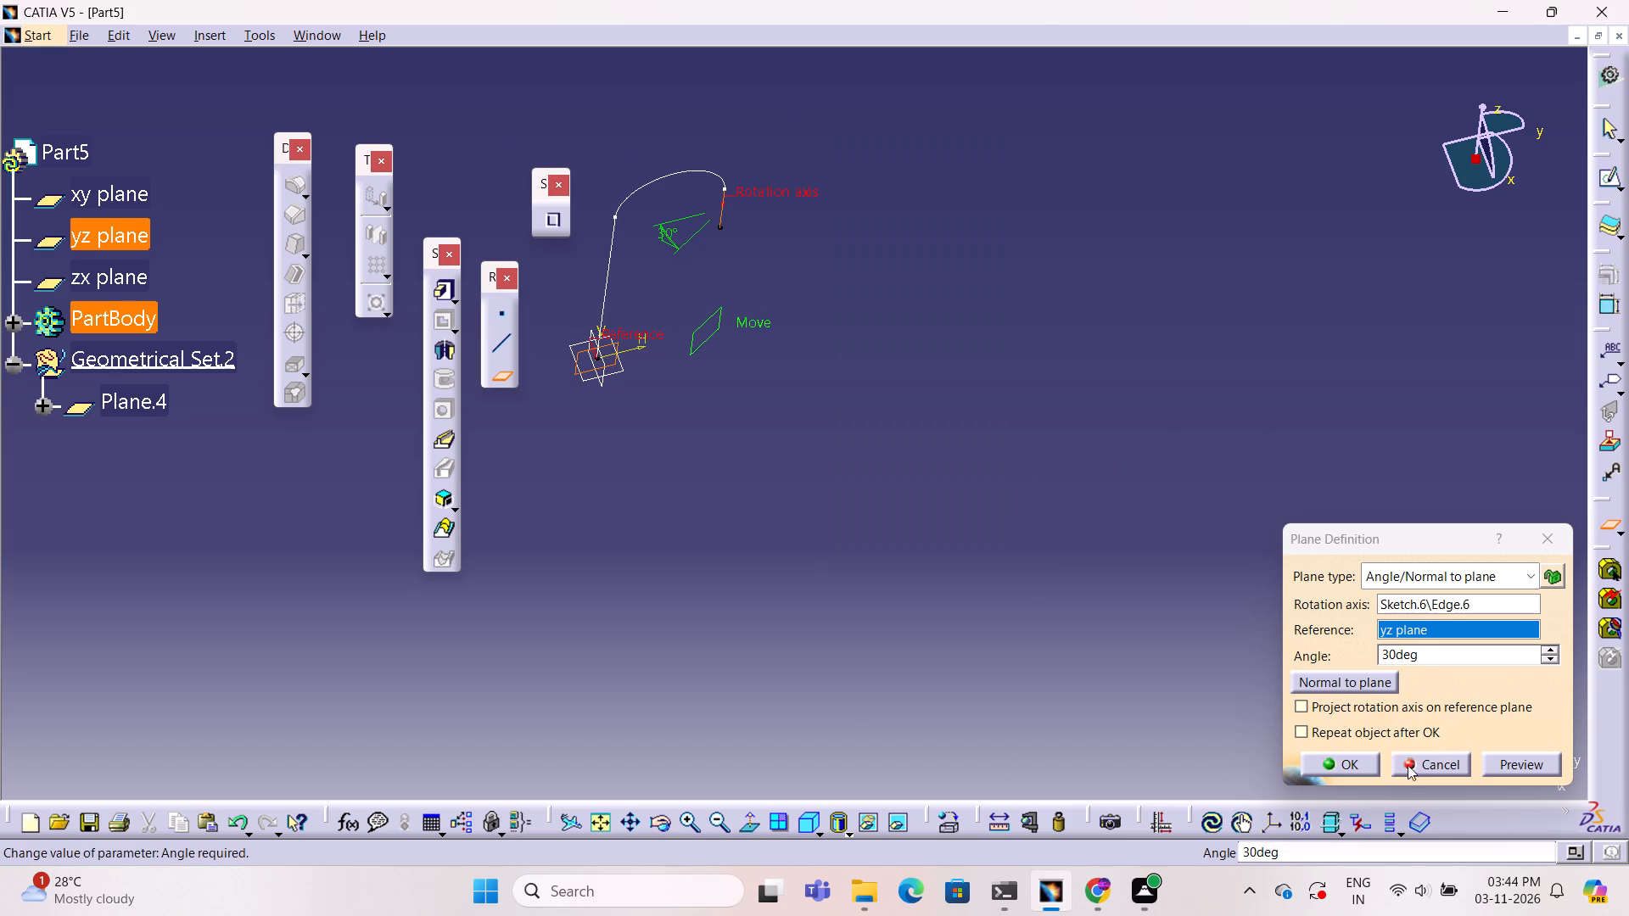
{"action": "left_click", "coordinate": [1357, 763]}
{"action": "left_click", "coordinate": [889, 493]}
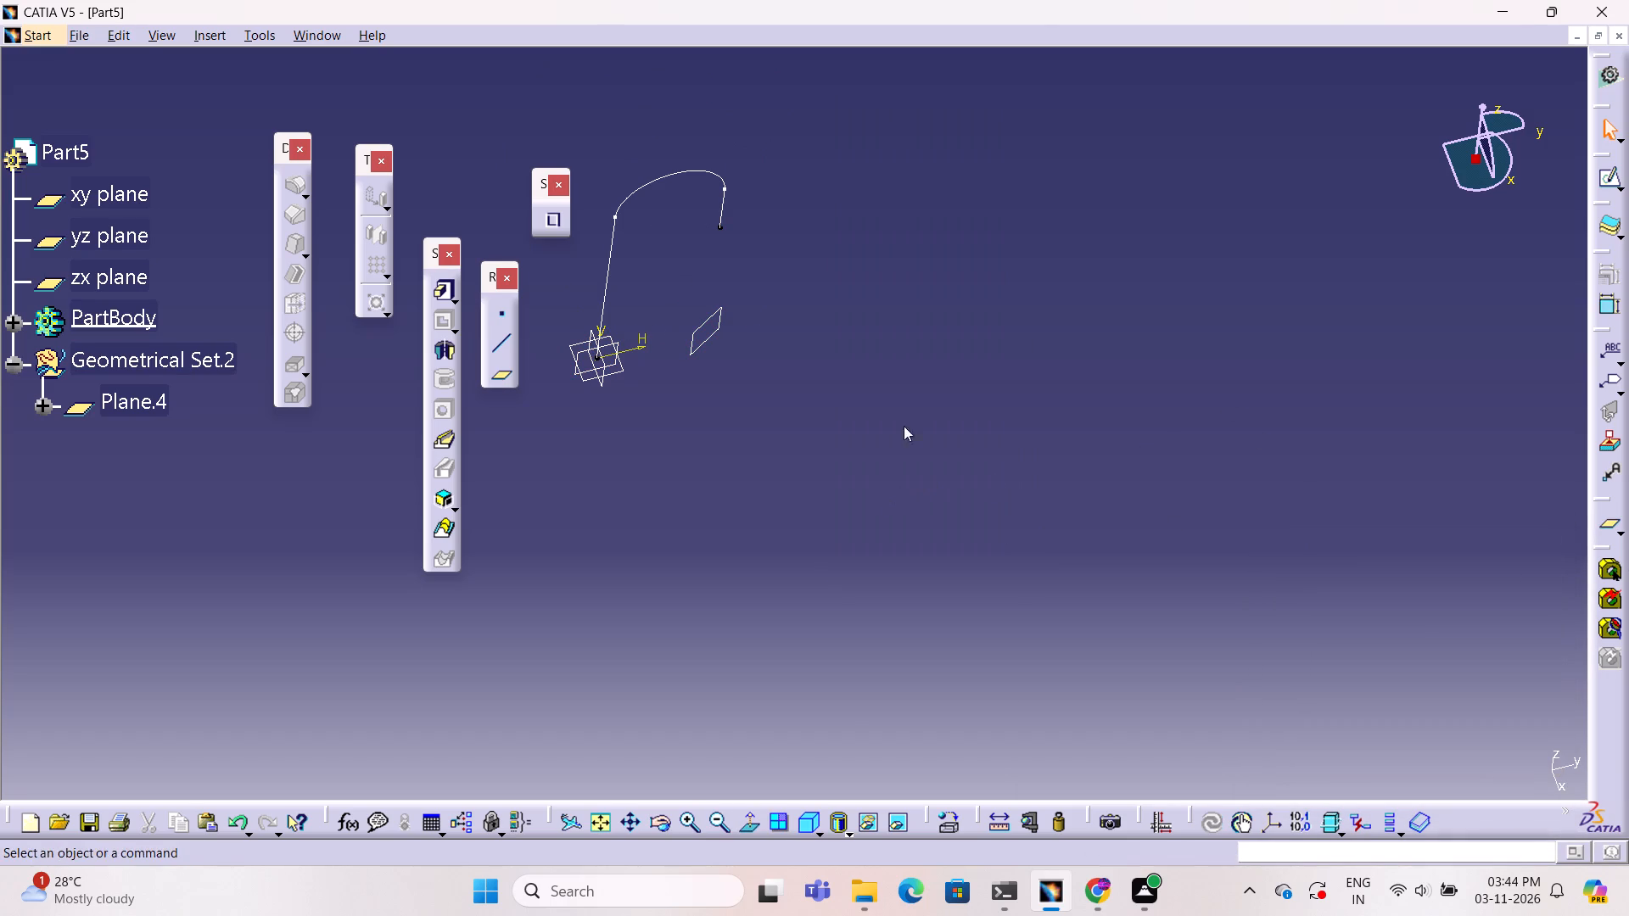
On the new angled plane, sketch a three-point arc of about 17 mm radius curving down from near the short line's free end.
{"action": "left_click", "coordinate": [705, 319]}
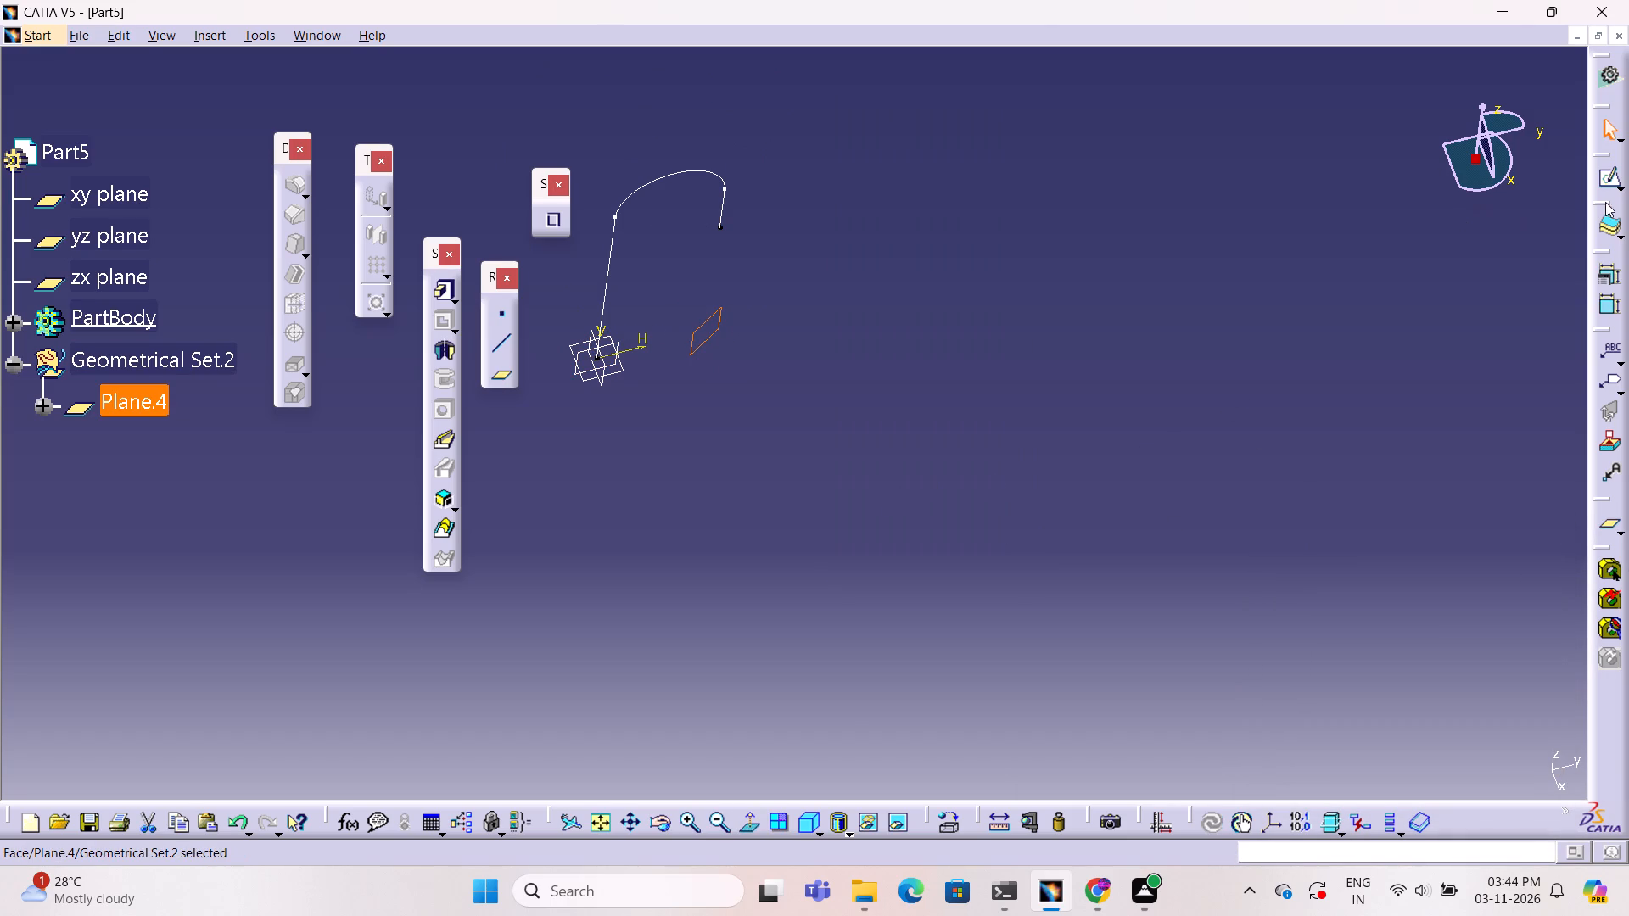
{"action": "left_click", "coordinate": [1605, 183]}
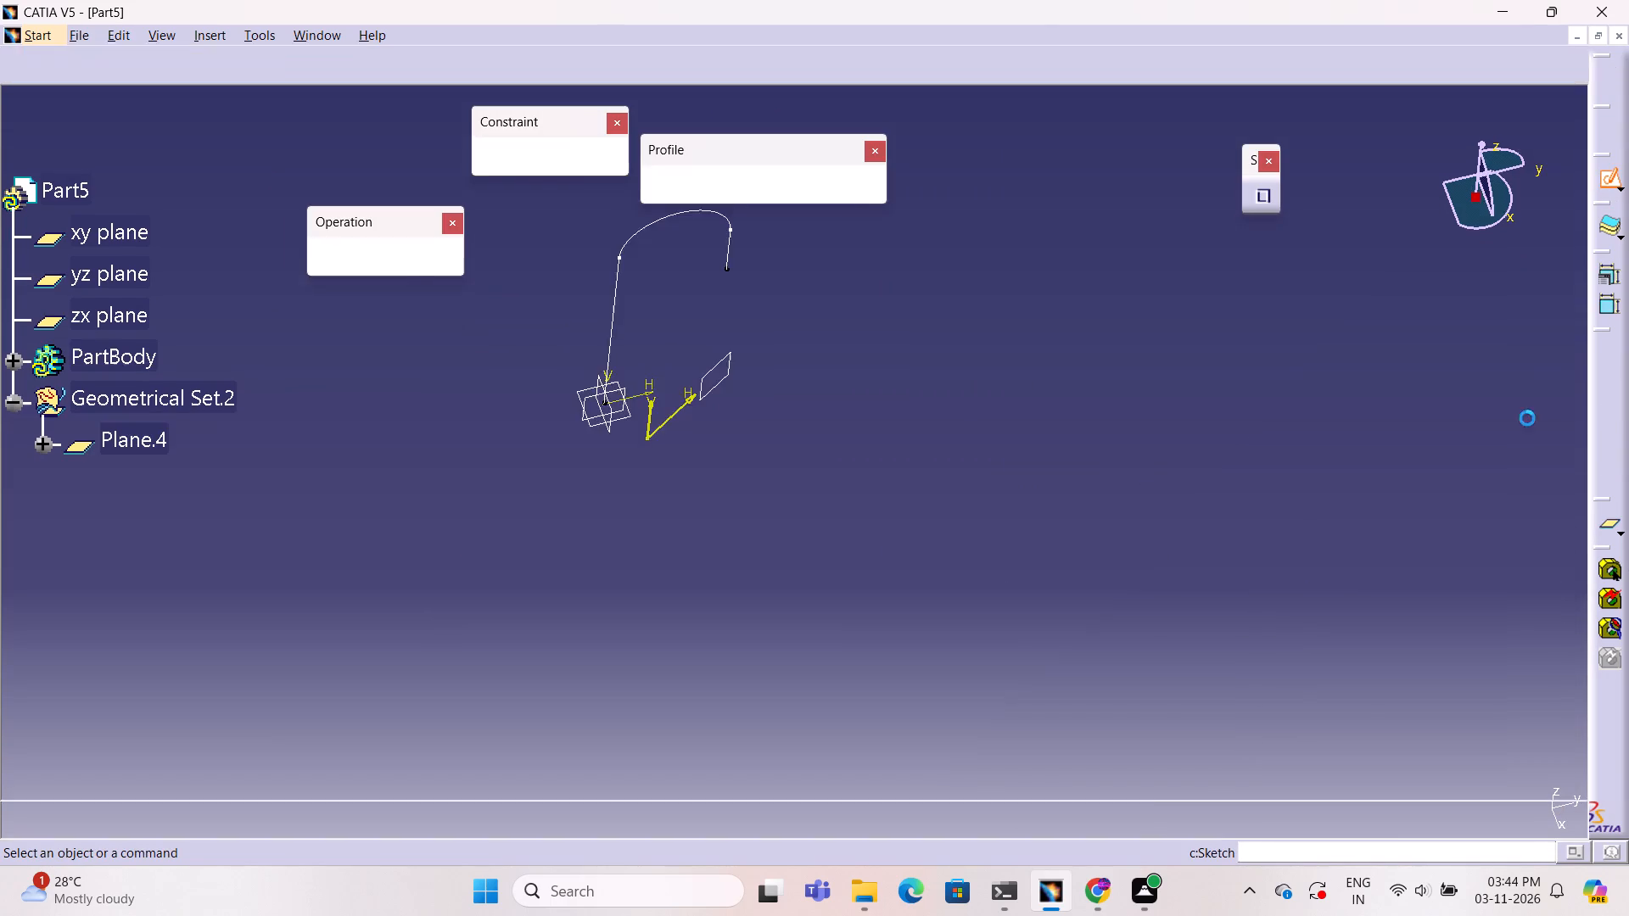
{"action": "middle_click_drag", "start_coordinate": [1118, 600], "coordinate": [1111, 616], "text": "ctrl"}
{"action": "scroll", "coordinate": [1111, 616], "scroll_direction": "up", "scroll_amount": 1}
{"action": "middle_click_drag", "start_coordinate": [1111, 616], "coordinate": [1061, 604]}
{"action": "right_click_drag", "start_coordinate": [1111, 616], "coordinate": [1061, 604], "text": "ctrl"}
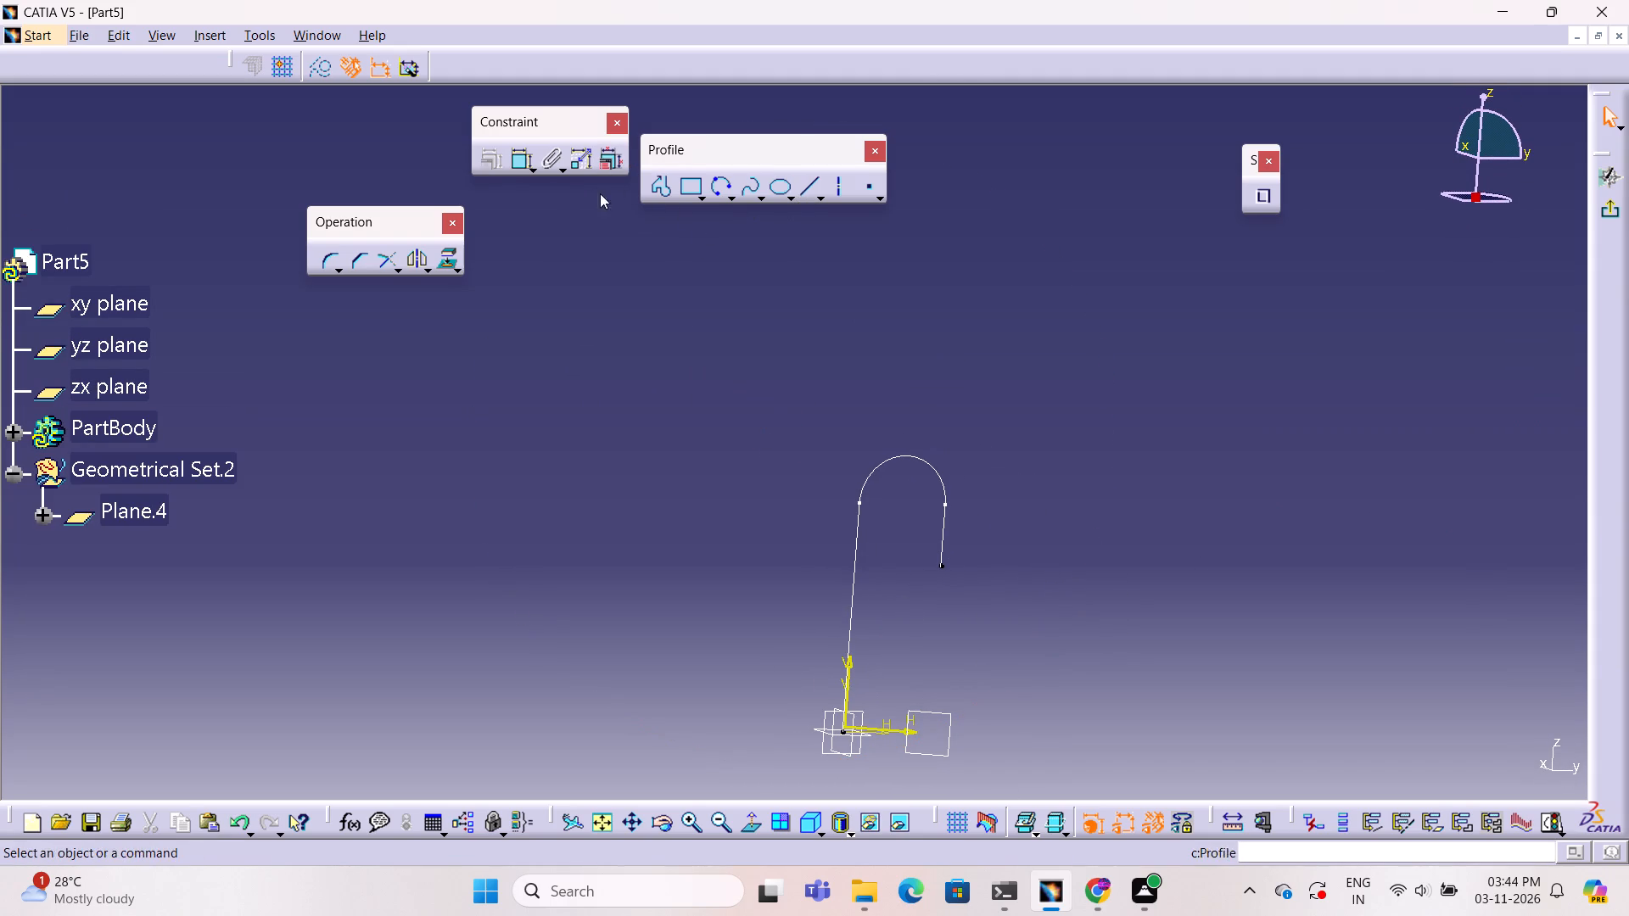
{"action": "left_click", "coordinate": [719, 188]}
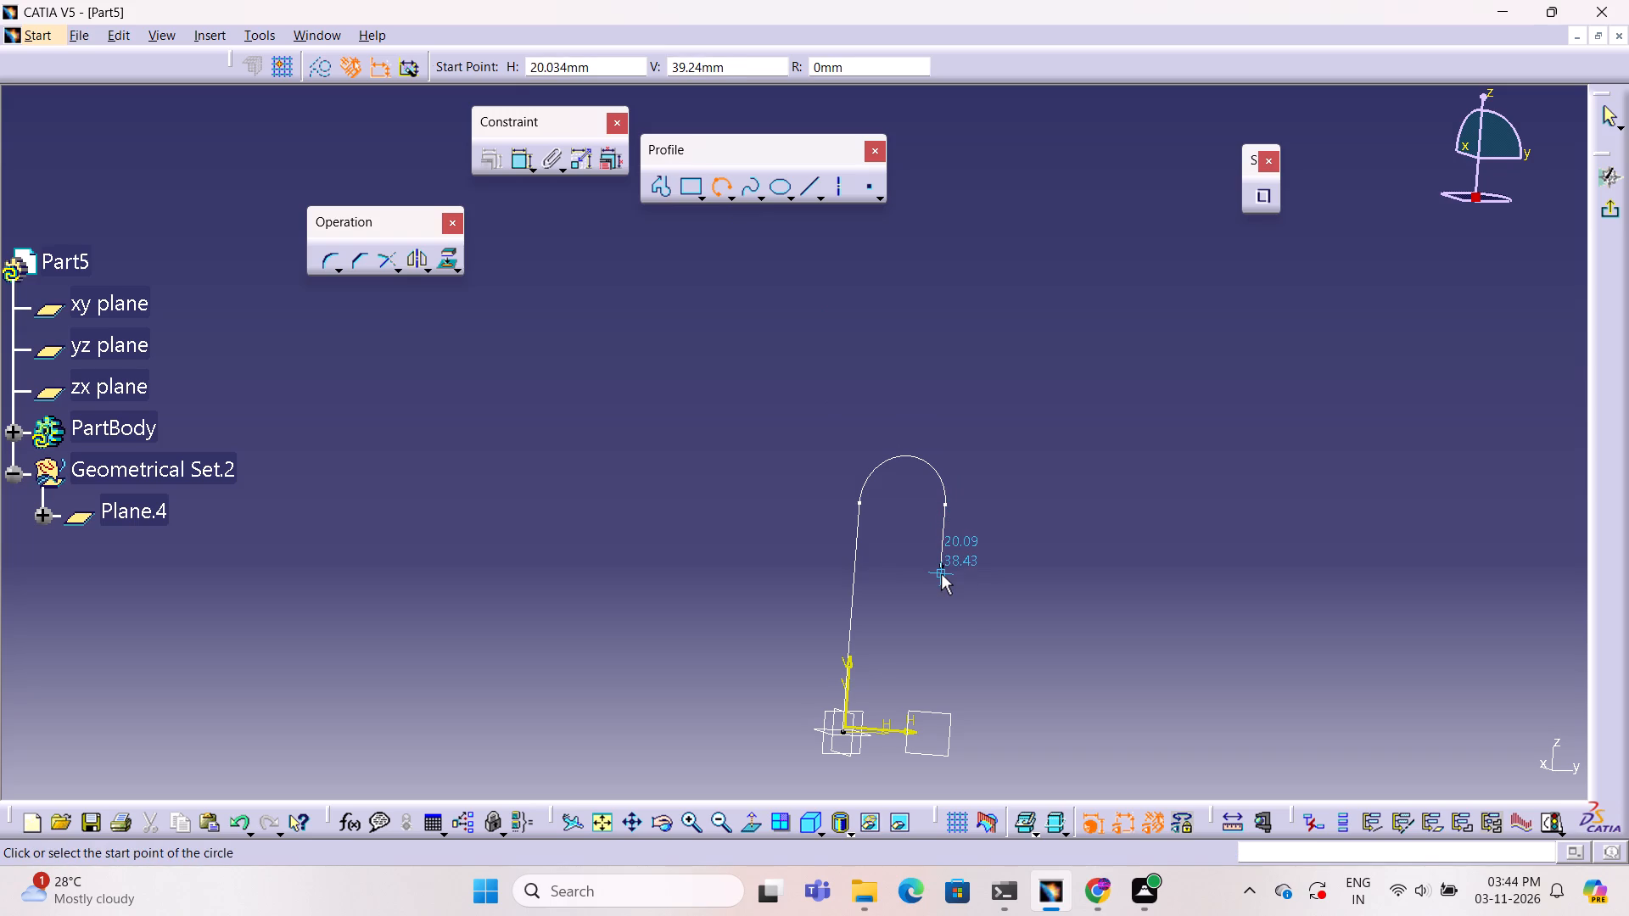
{"action": "left_click", "coordinate": [941, 574]}
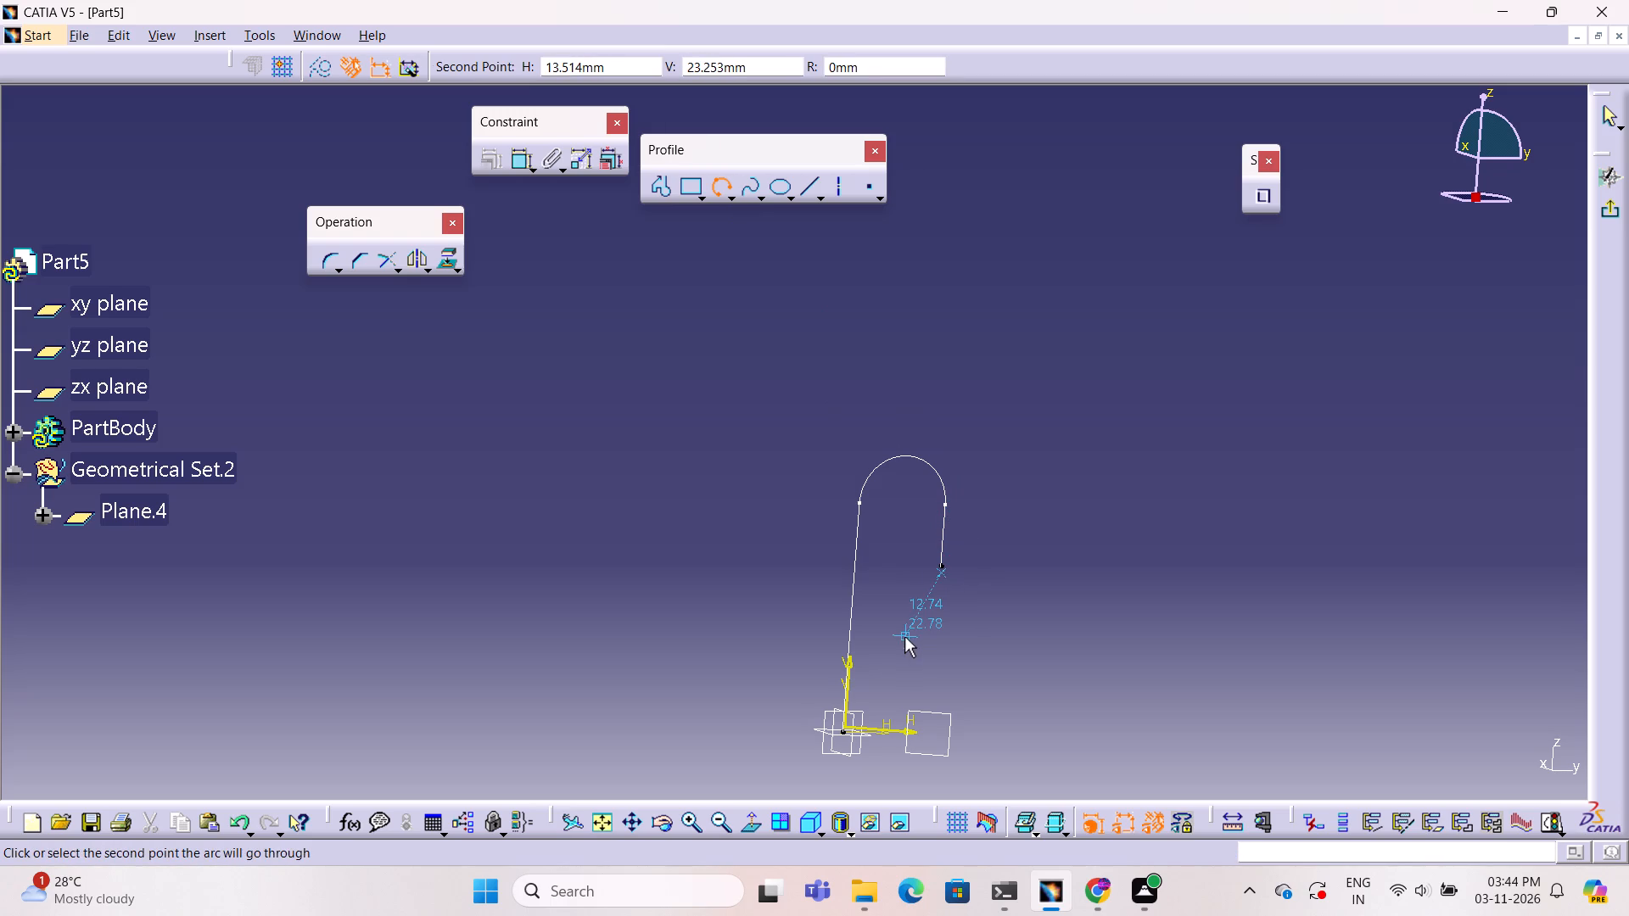
{"action": "left_click", "coordinate": [904, 637]}
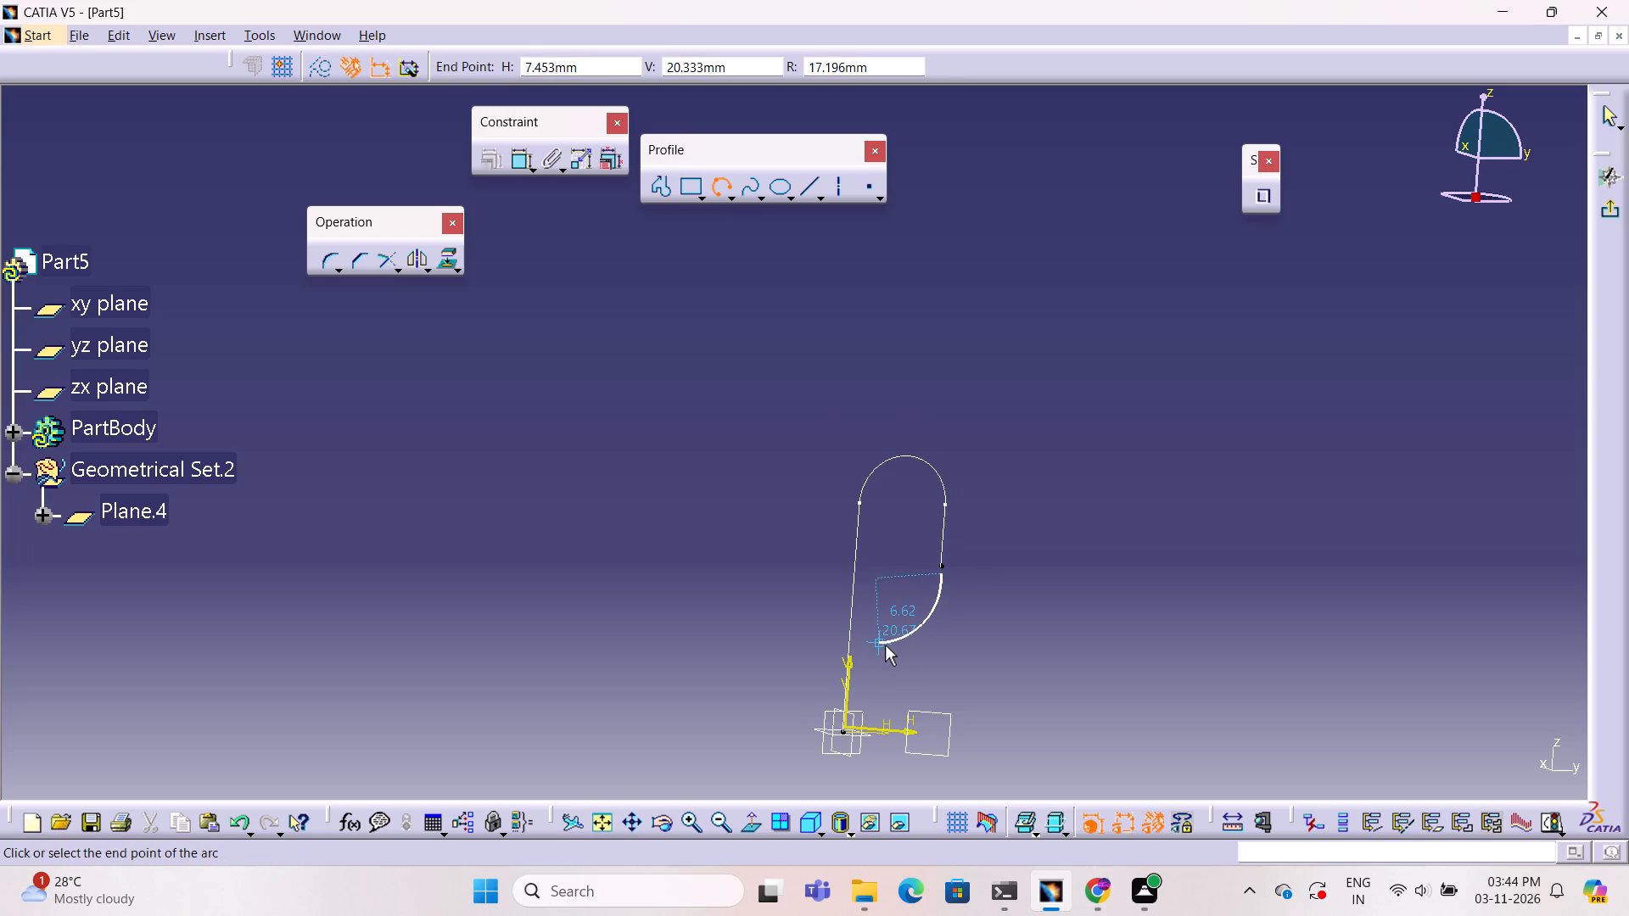
{"action": "left_click", "coordinate": [885, 643]}
{"action": "left_click", "coordinate": [1061, 644]}
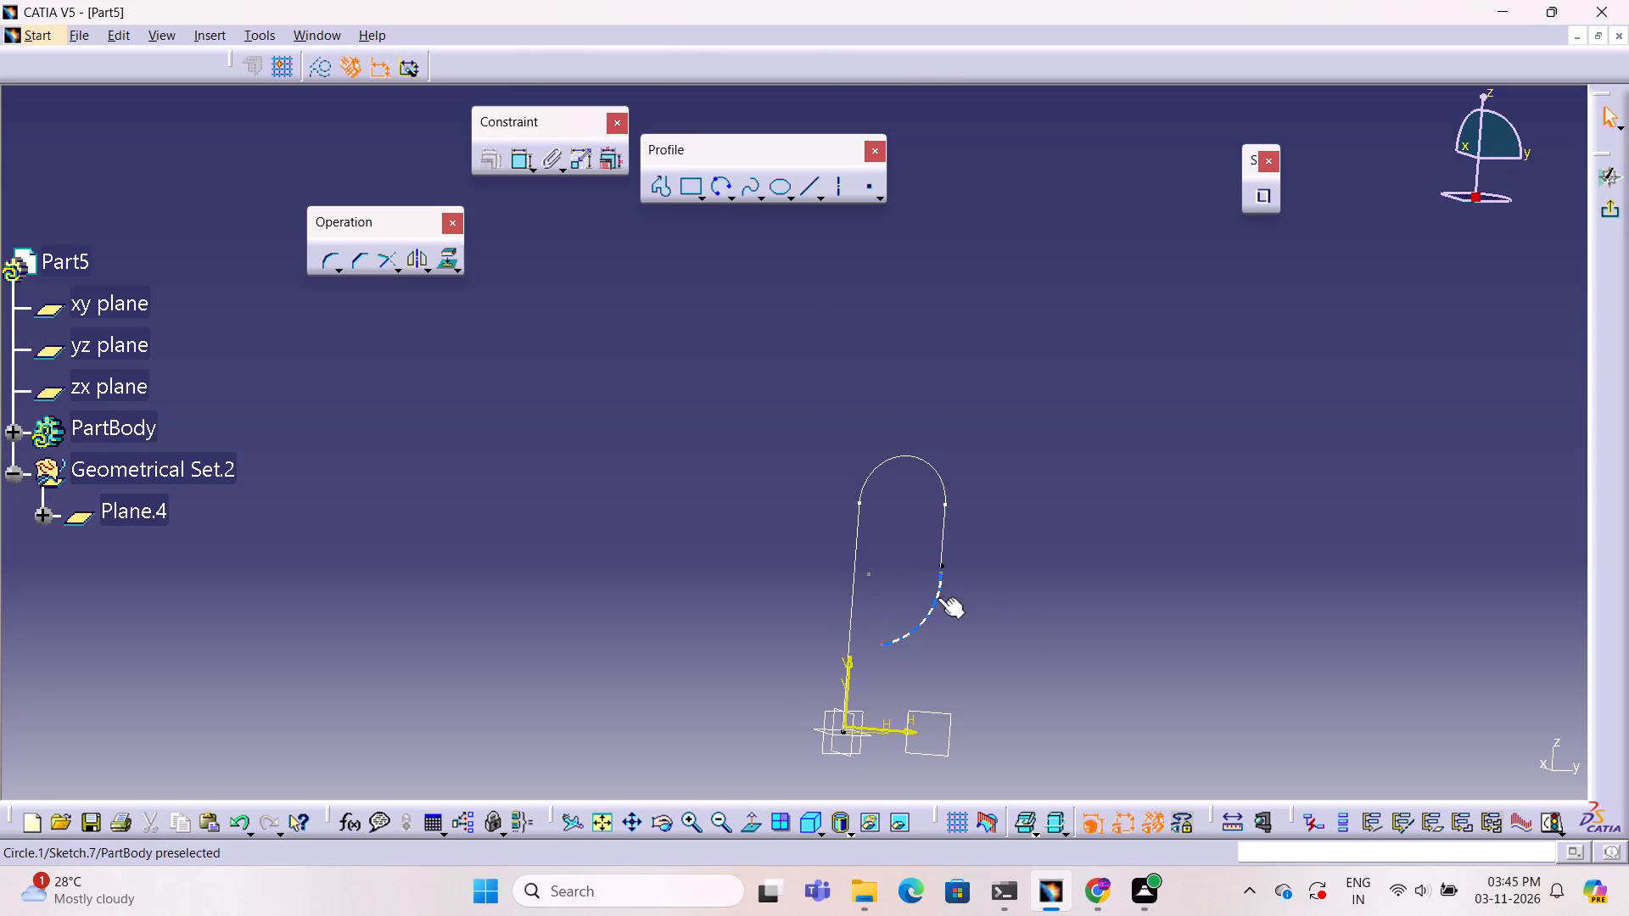
{"action": "left_click", "coordinate": [986, 569]}
Make the arc's start point coincident with the free end of the hook centreline's short line.
{"action": "left_click", "coordinate": [940, 572], "text": "ctrl"}
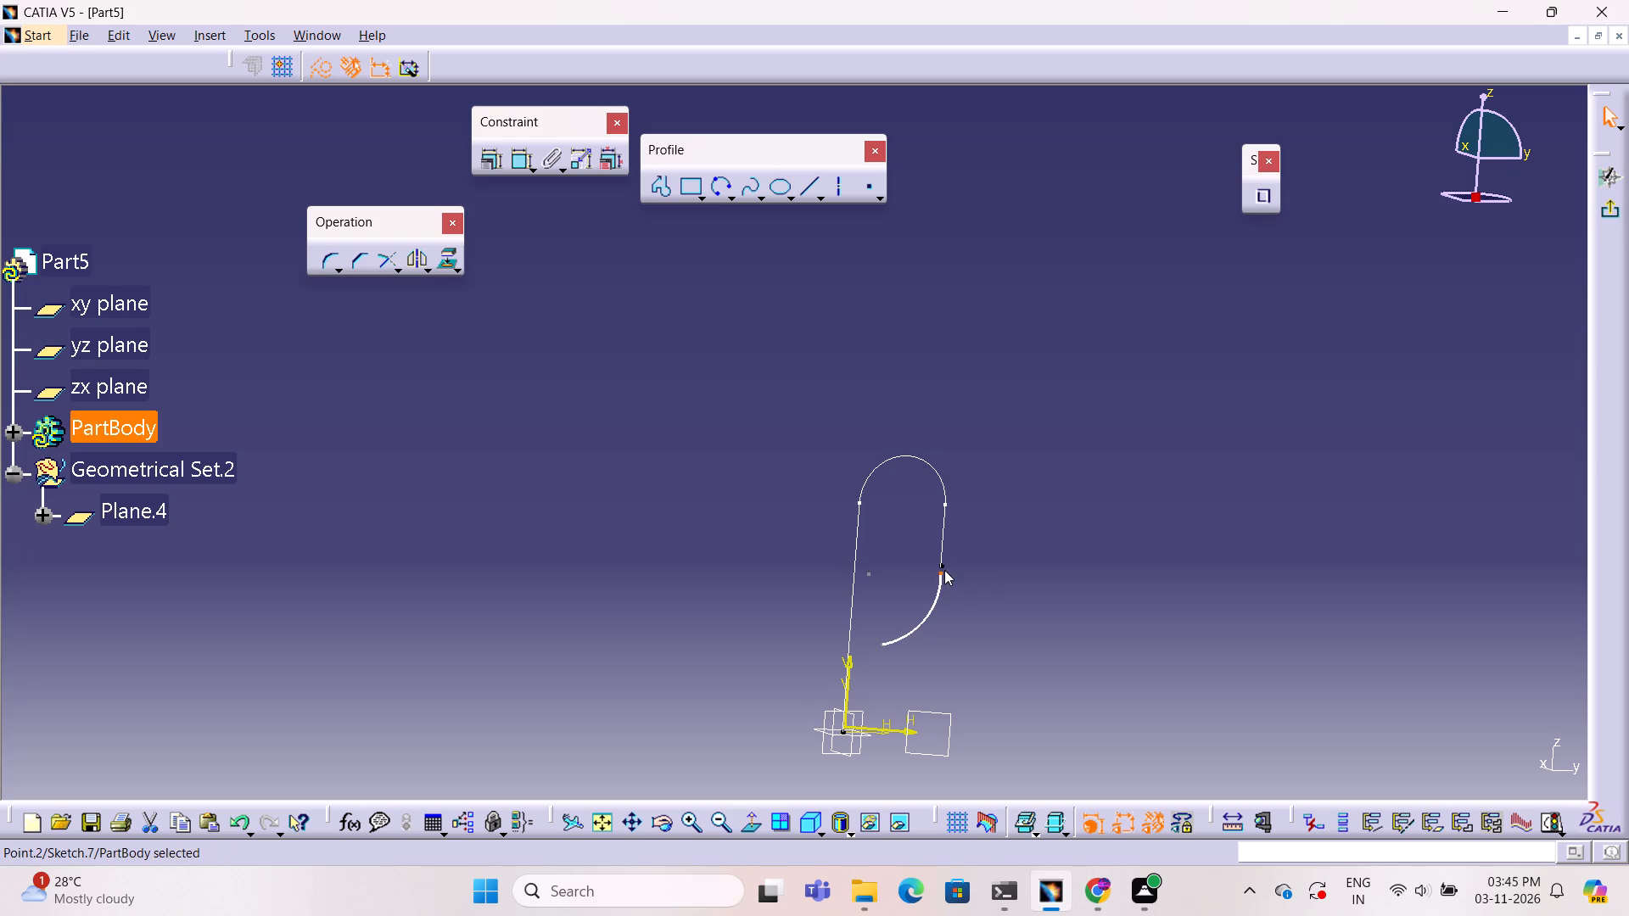
{"action": "left_click", "coordinate": [942, 566], "text": "ctrl"}
{"action": "left_click", "coordinate": [486, 159]}
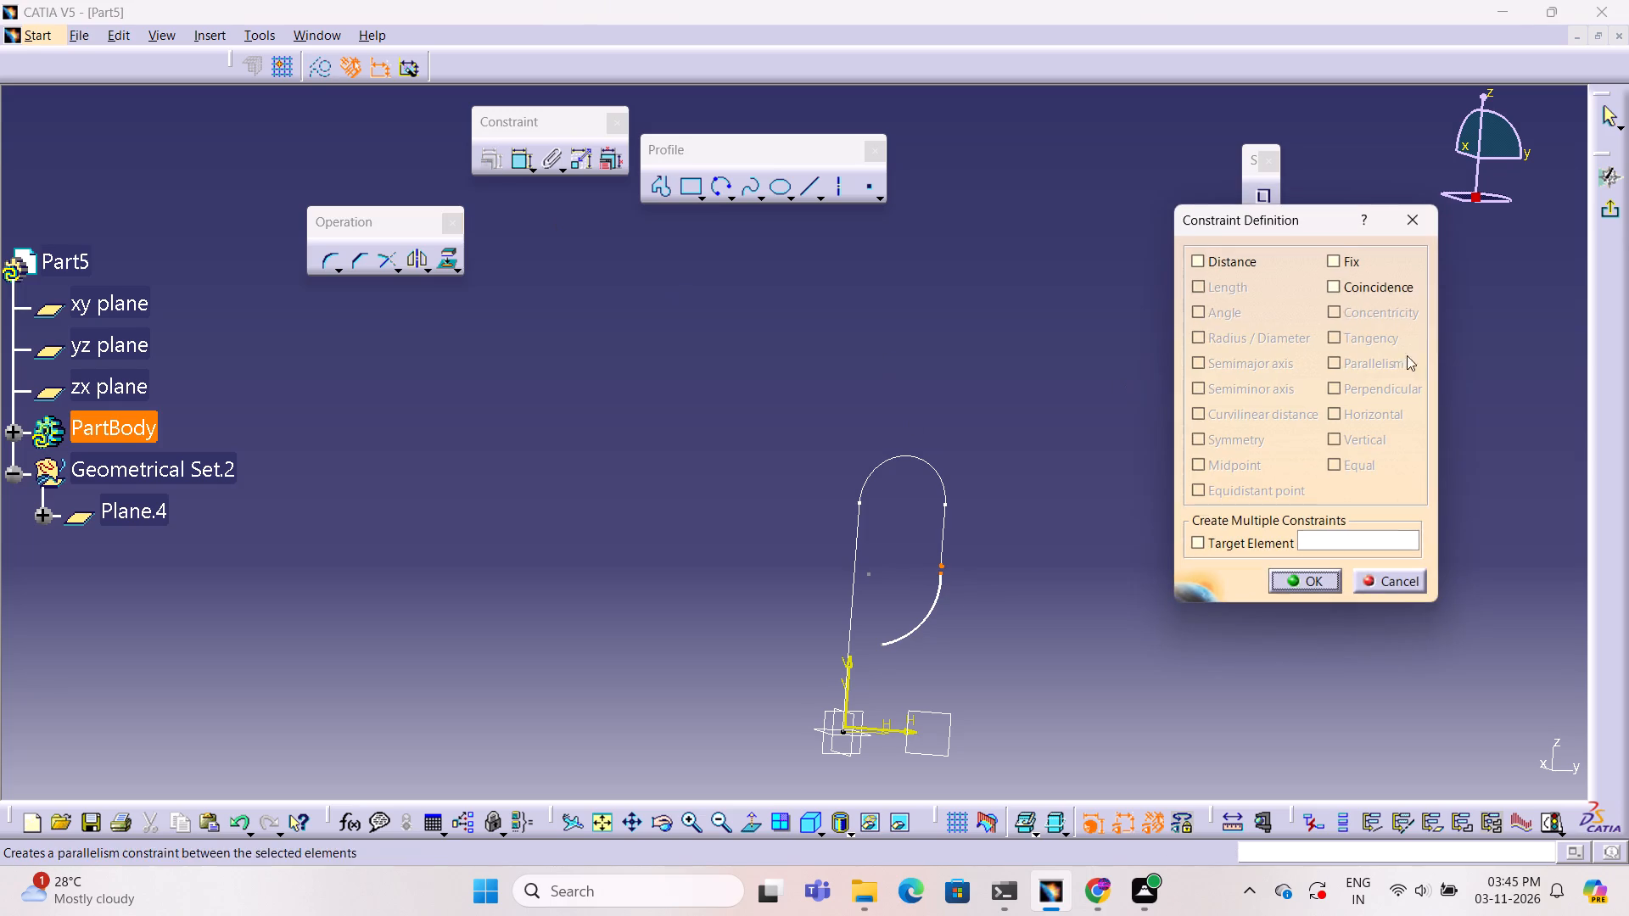
{"action": "left_click", "coordinate": [1334, 278]}
{"action": "left_click", "coordinate": [1310, 582]}
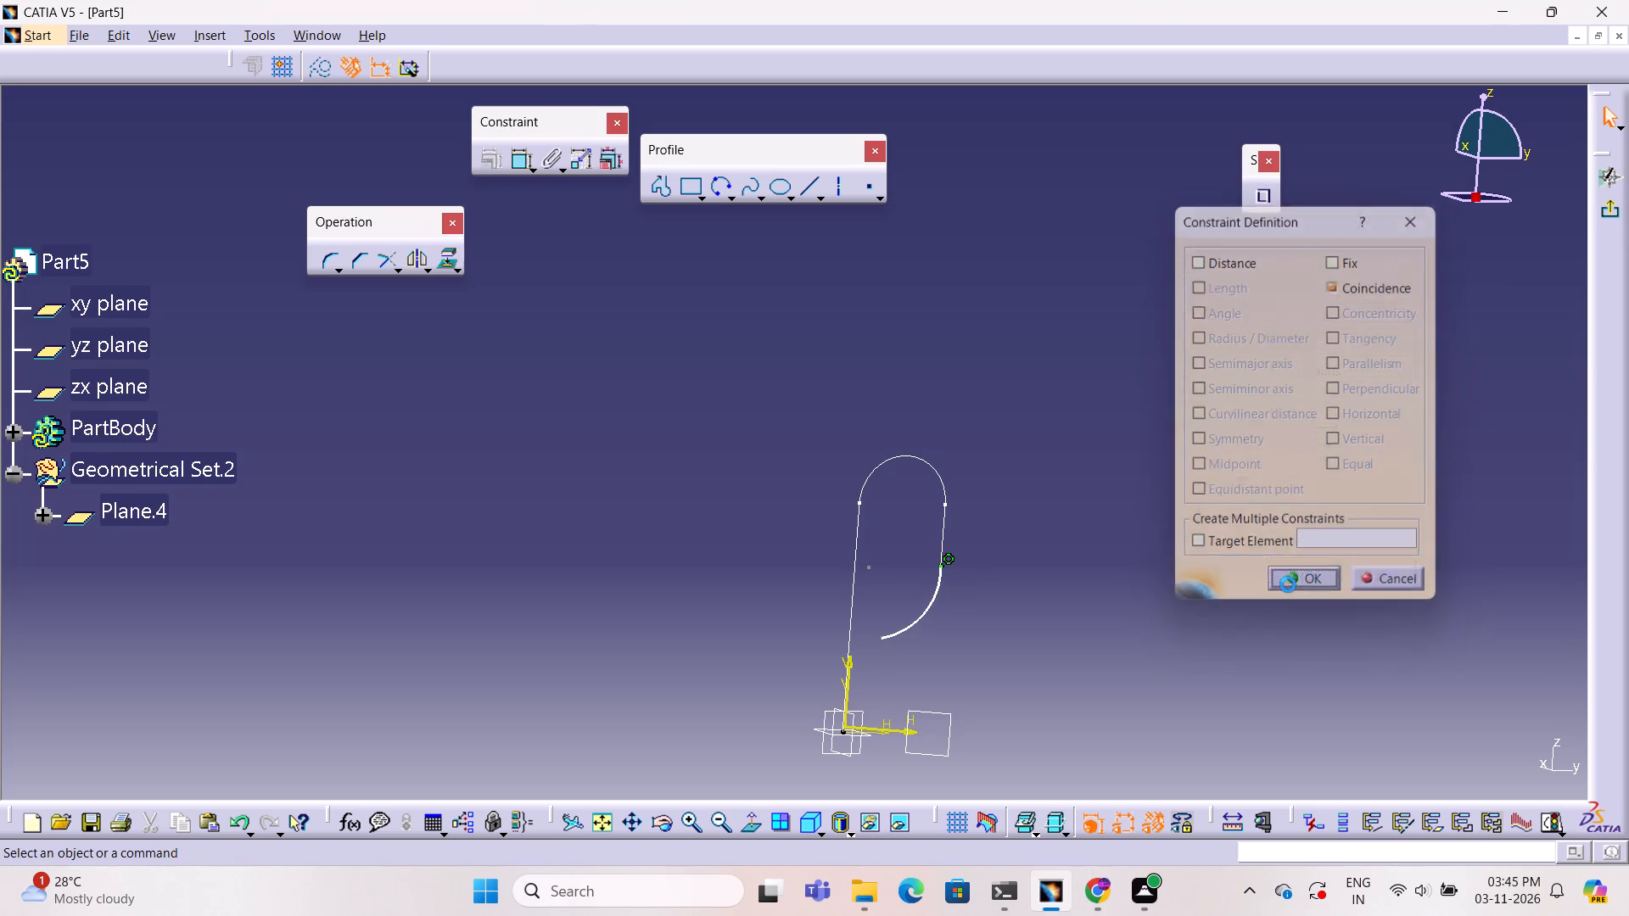
{"action": "left_click", "coordinate": [1218, 587]}
Draw a 15 mm horizontal line at 180 degrees from the arc's free end with the Profile tool and reposition its length dimension.
{"action": "middle_click_drag", "start_coordinate": [1057, 561], "coordinate": [1058, 580], "text": "ctrl"}
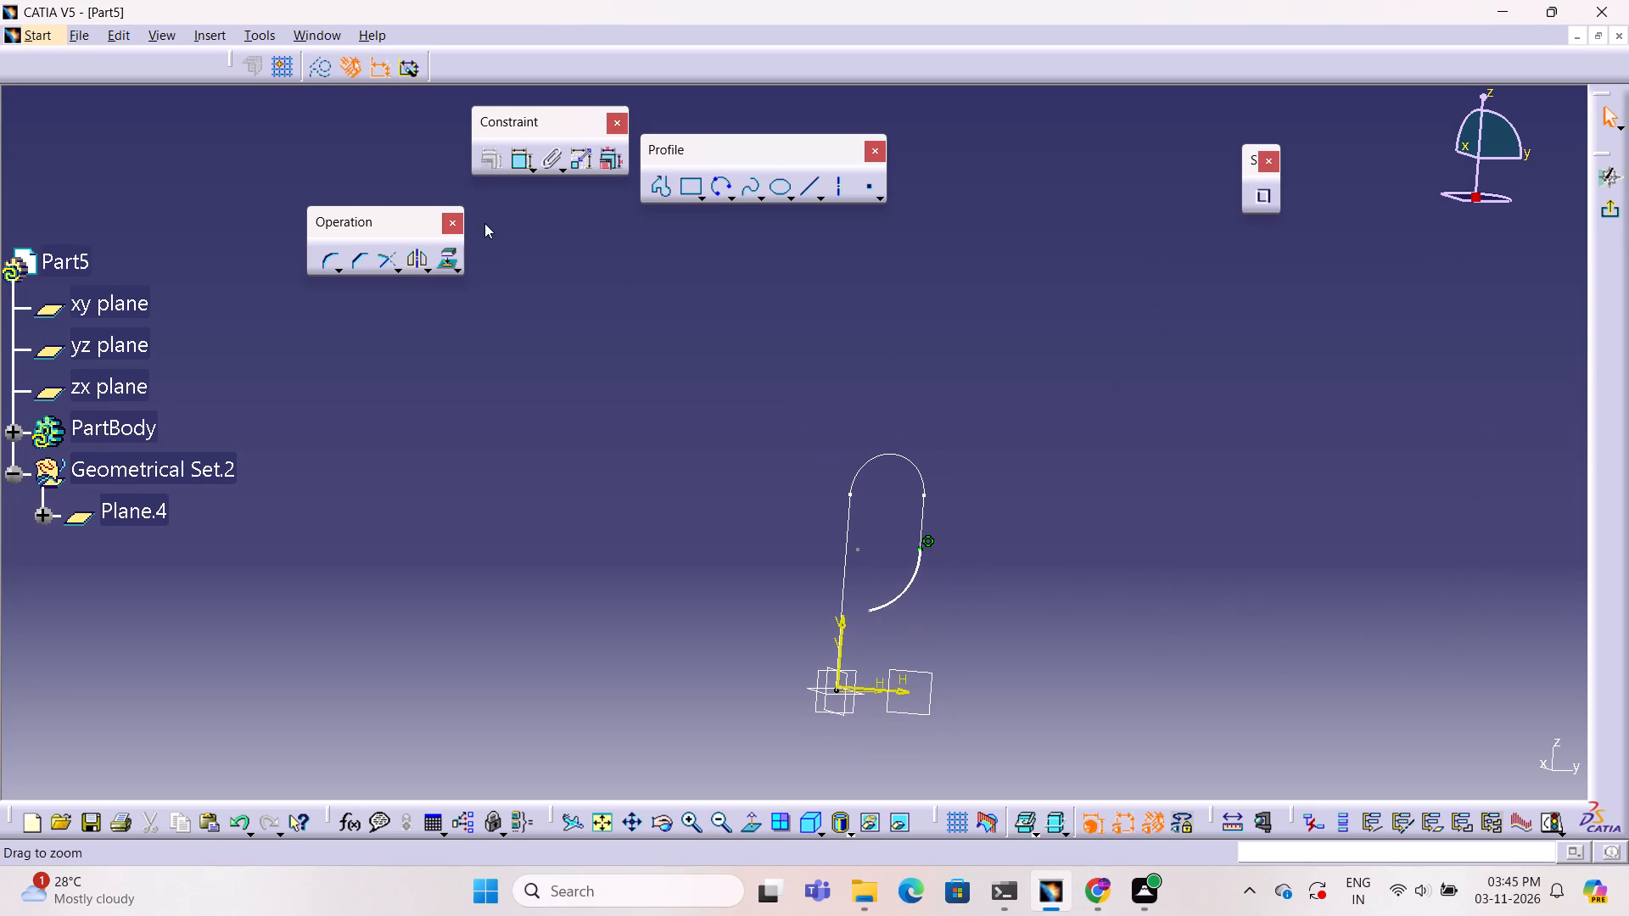
{"action": "left_click", "coordinate": [662, 187]}
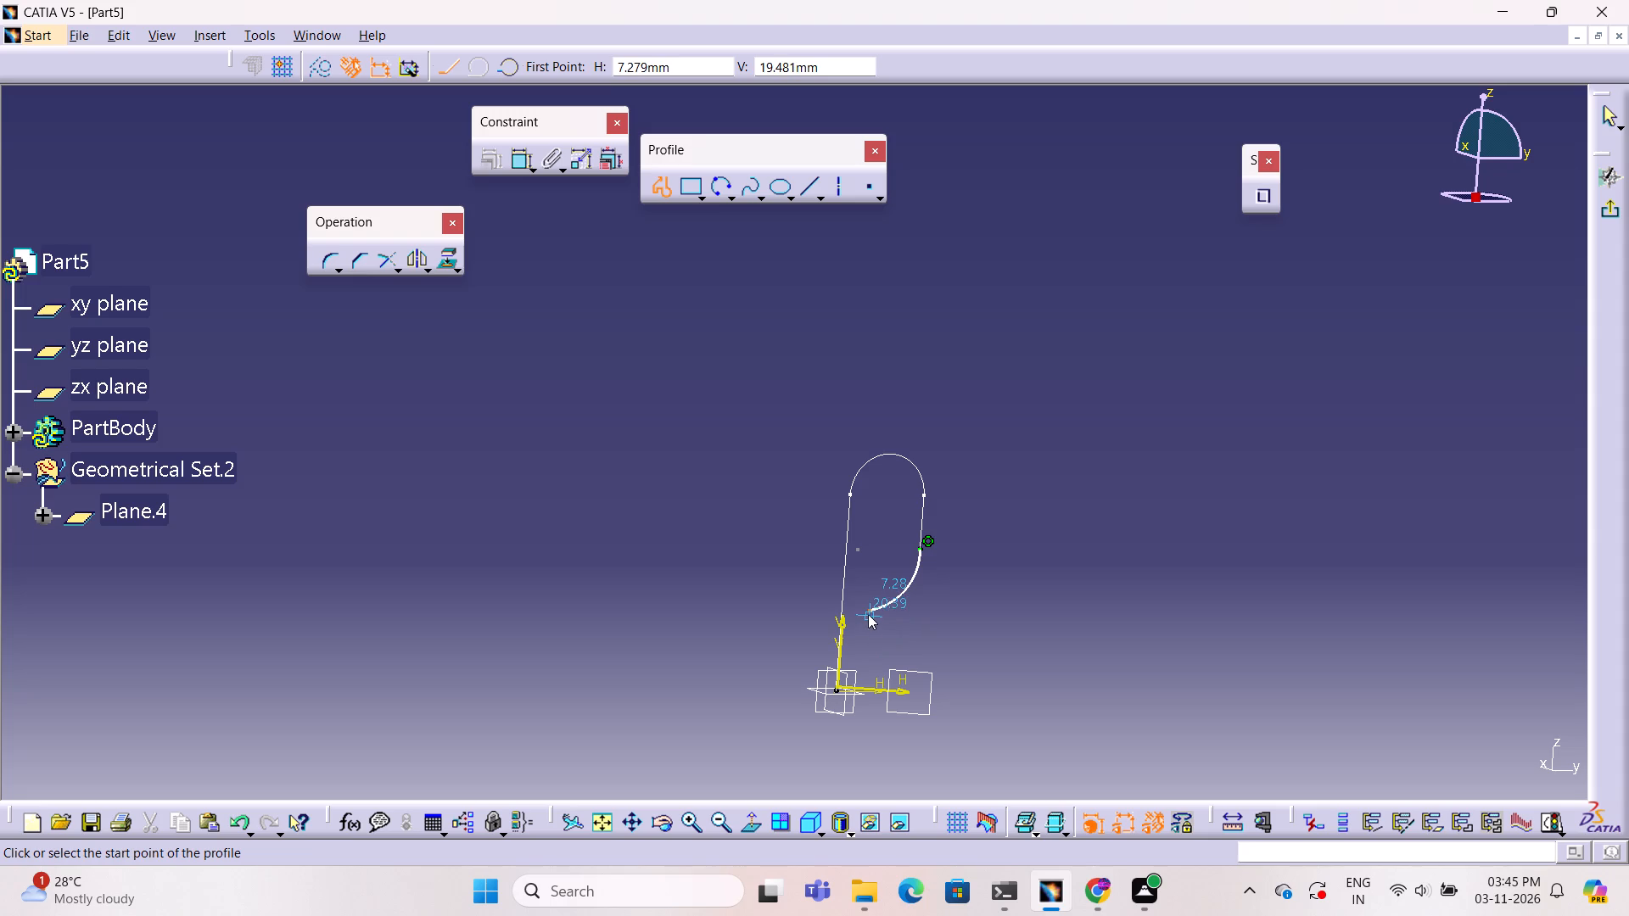
{"action": "left_click", "coordinate": [868, 612]}
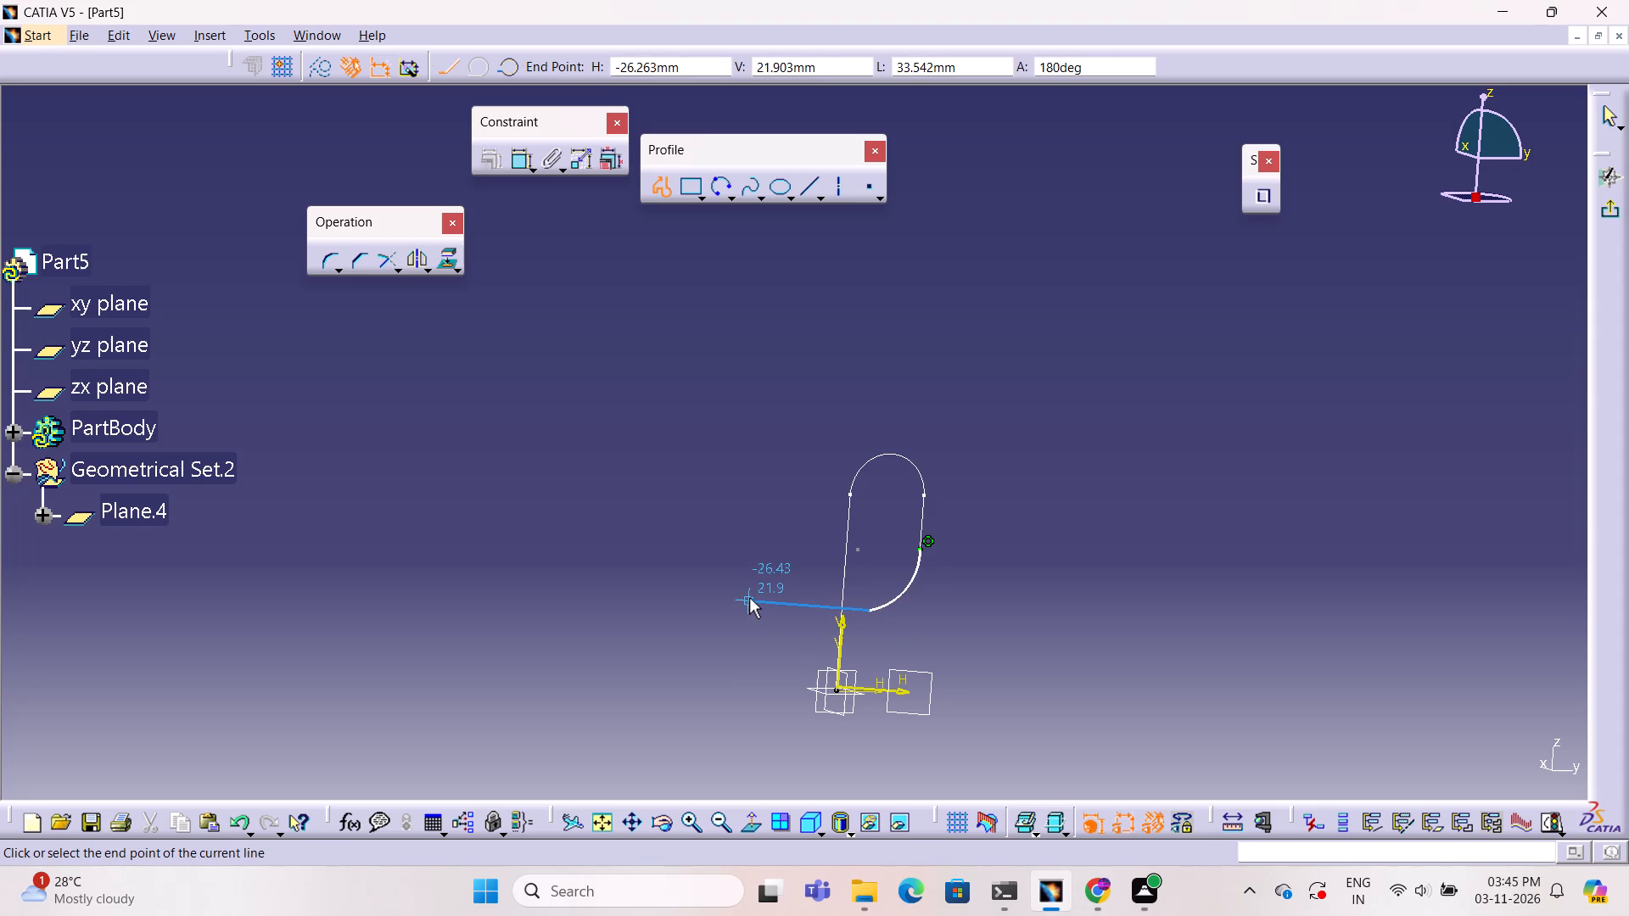
{"action": "key", "text": "Tab"}
{"action": "key", "text": "Tab"}
{"action": "key", "text": "Tab"}
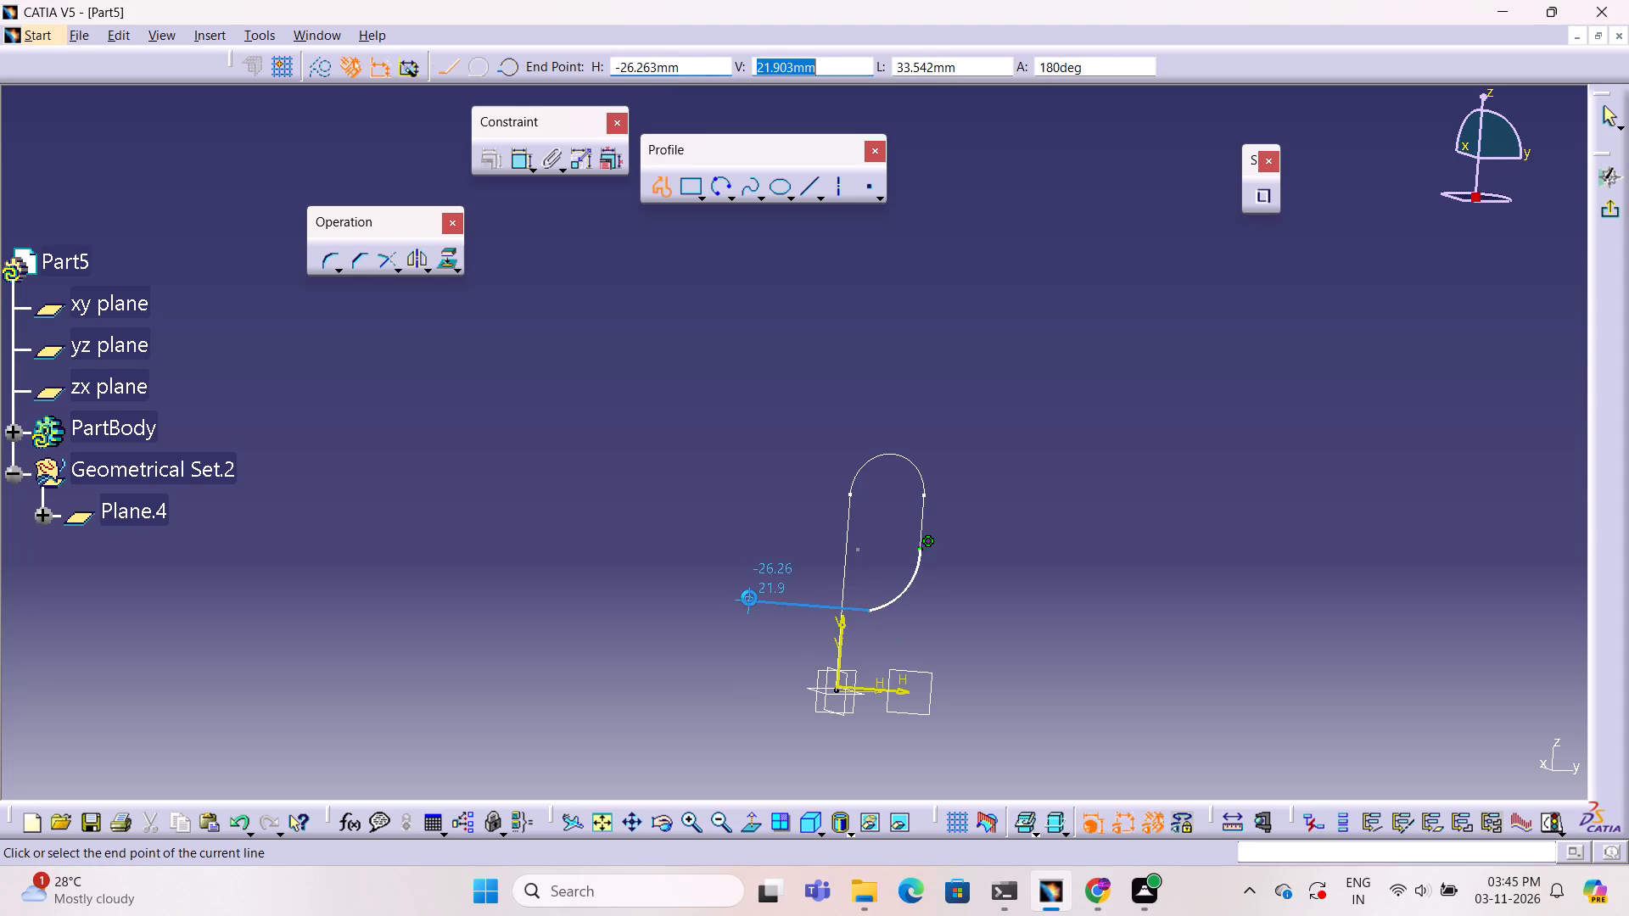
{"action": "key", "text": "Tab"}
{"action": "type", "text": "15"}
{"action": "key", "text": "Return"}
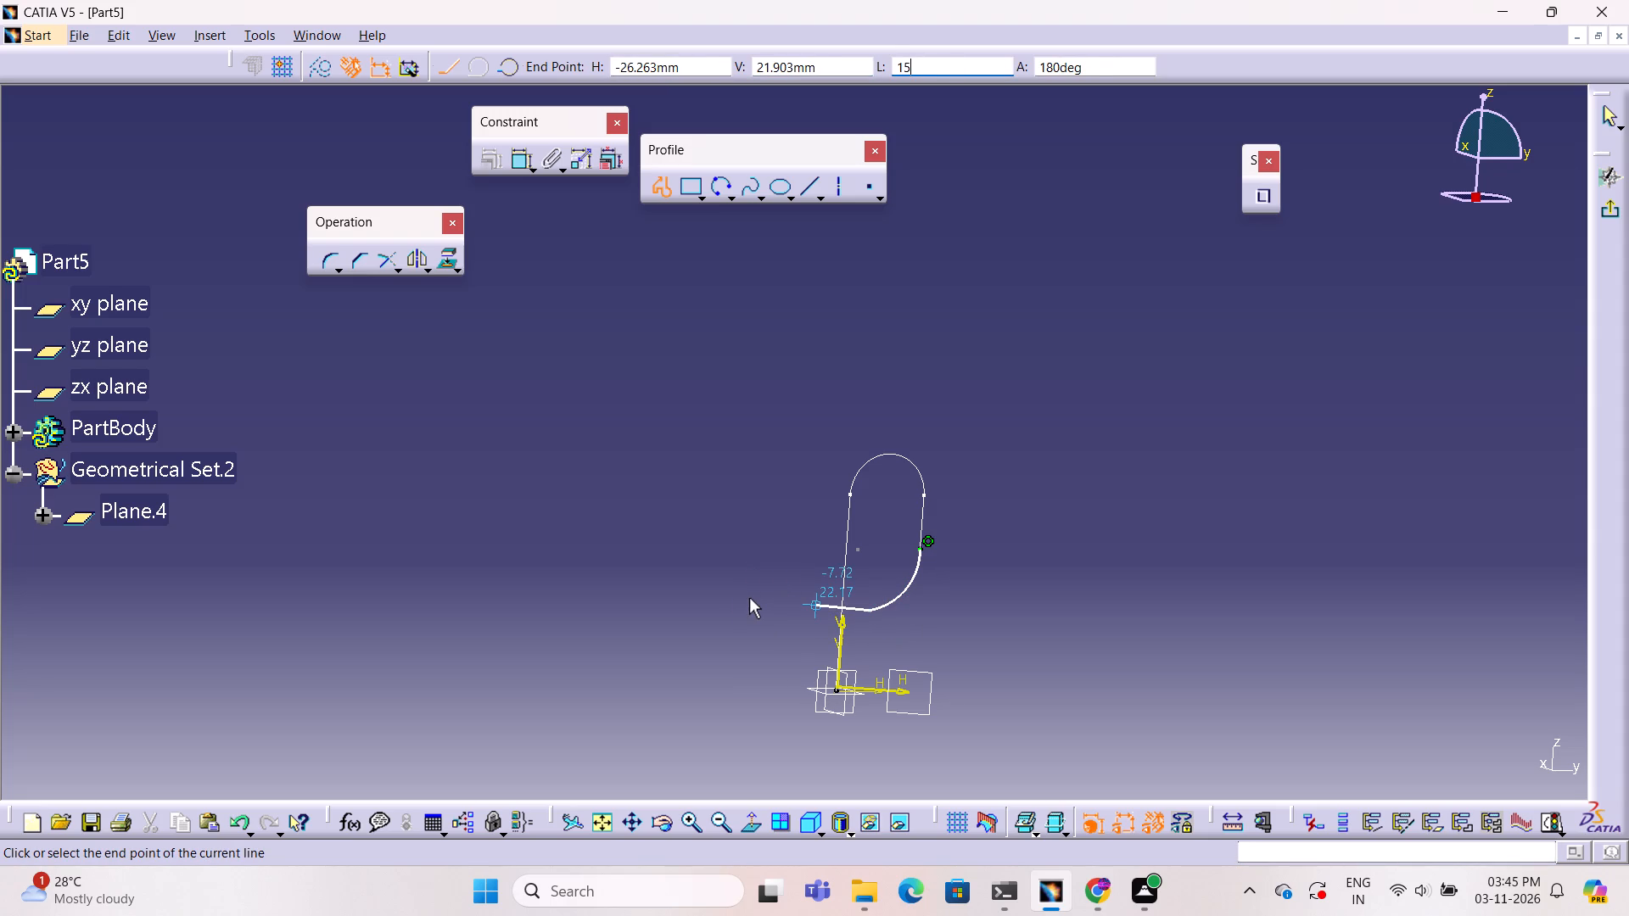
{"action": "left_click", "coordinate": [765, 600]}
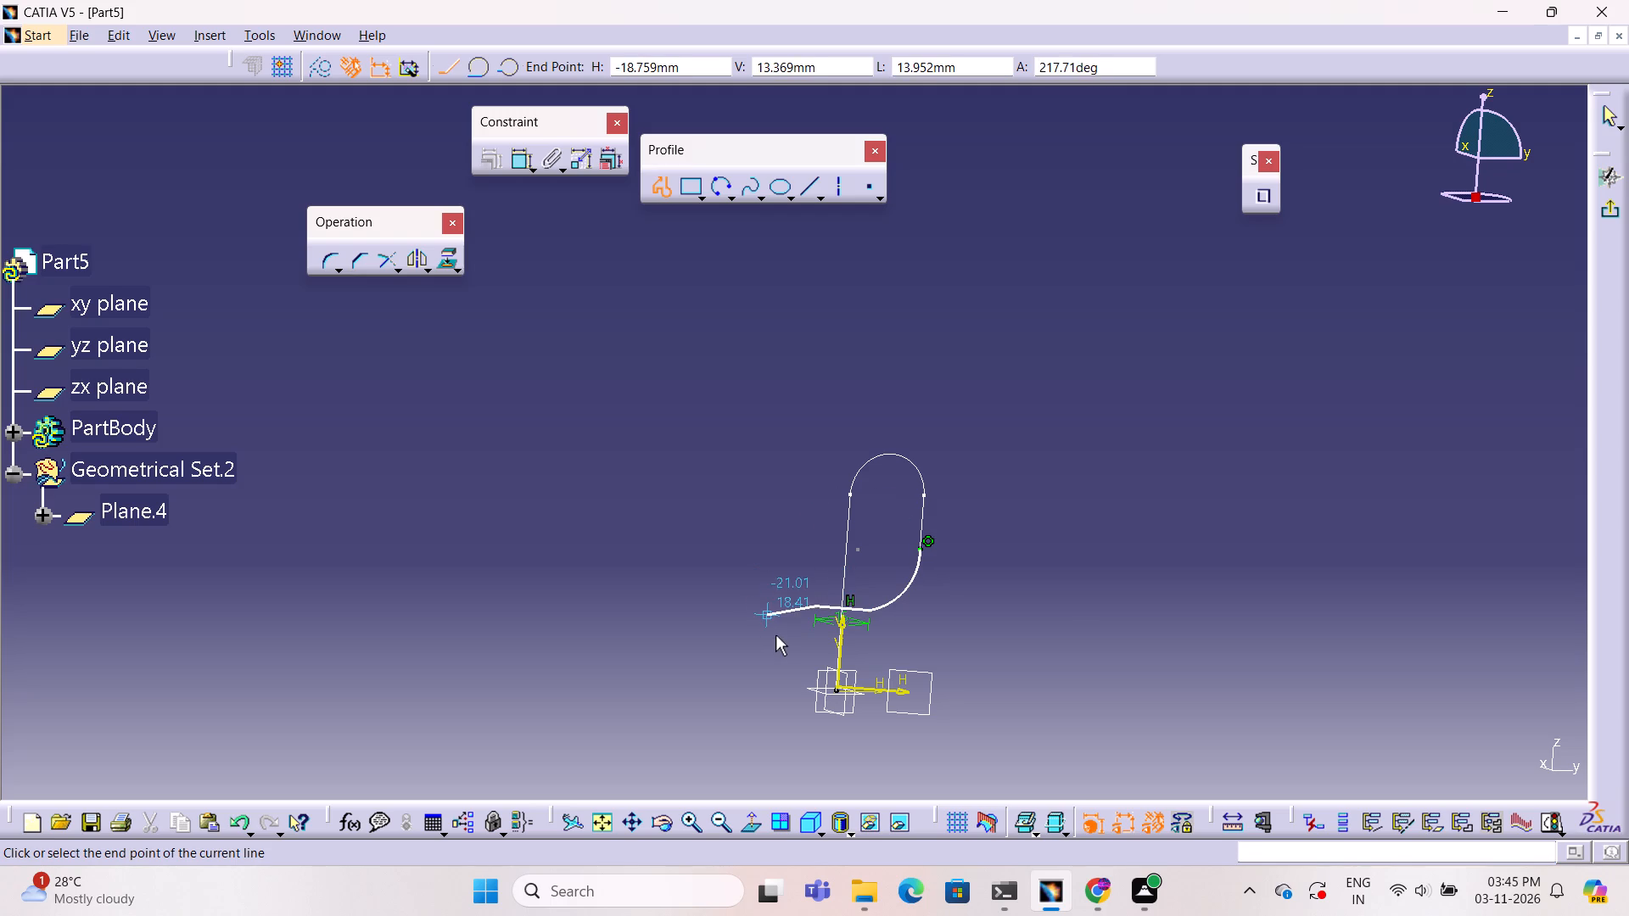
{"action": "key", "text": "Escape"}
{"action": "key", "text": "Escape"}
{"action": "left_click_drag", "start_coordinate": [859, 625], "coordinate": [839, 654]}
Examine the new arc and horizontal line against the hook-shaped centreline from several angles.
{"action": "left_click", "coordinate": [999, 632]}
{"action": "middle_click_drag", "start_coordinate": [999, 632], "coordinate": [960, 661], "text": "ctrl"}
{"action": "right_click_drag", "start_coordinate": [986, 643], "coordinate": [960, 661], "text": "ctrl"}
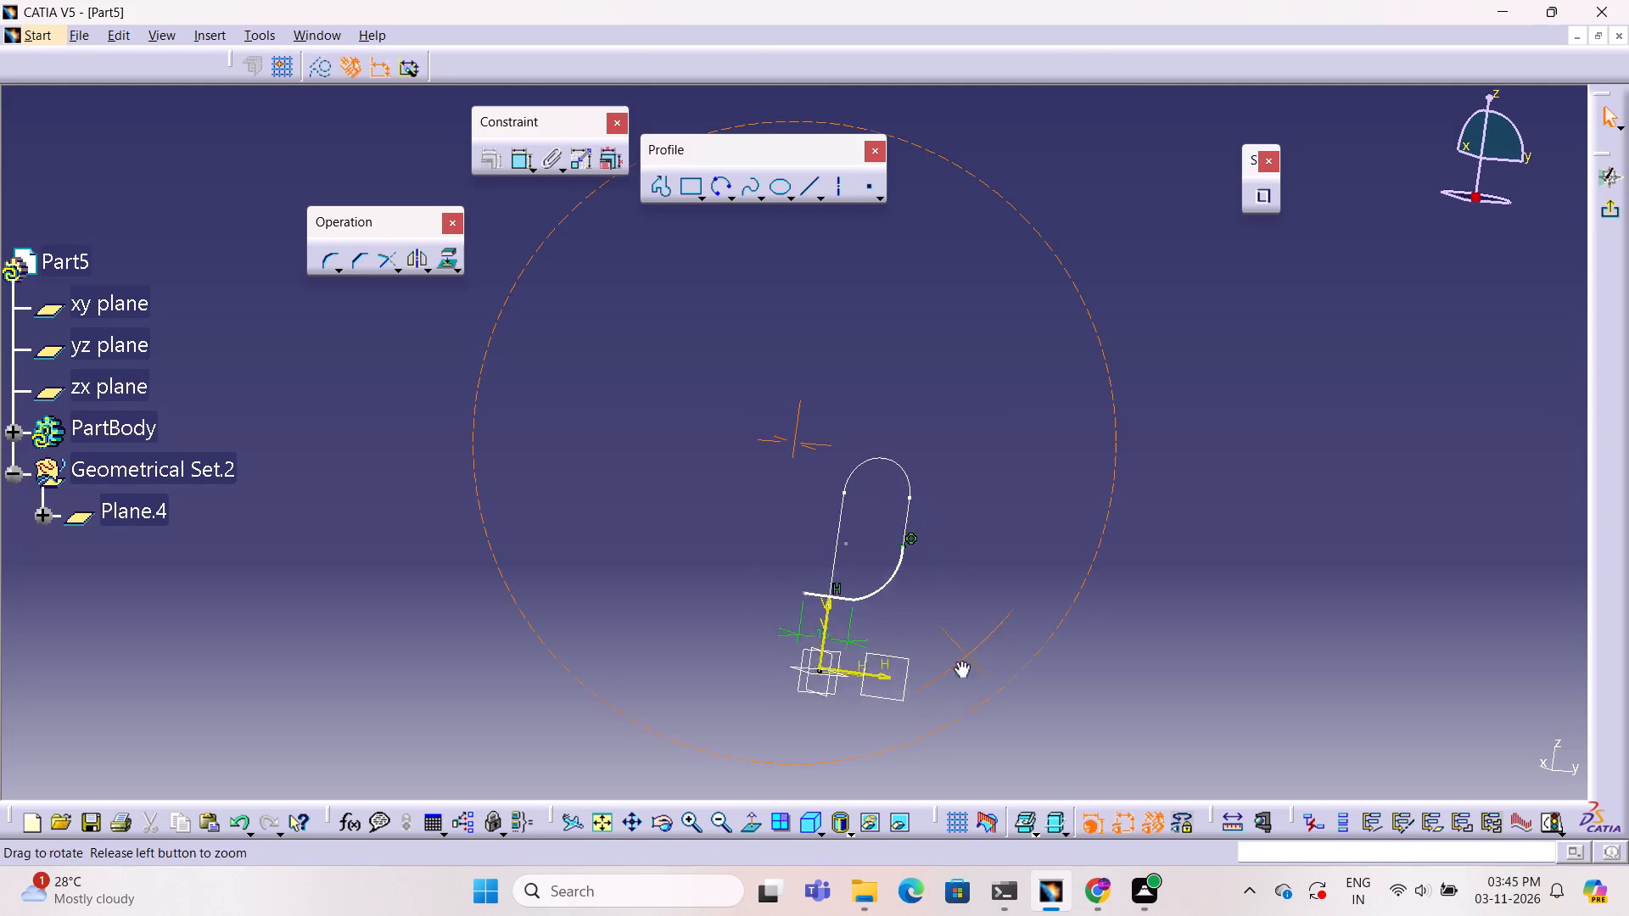
{"action": "middle_click_drag", "start_coordinate": [960, 661], "coordinate": [837, 613], "text": "ctrl"}
{"action": "right_click_drag", "start_coordinate": [960, 661], "coordinate": [837, 613], "text": "ctrl"}
{"action": "middle_click_drag", "start_coordinate": [926, 604], "coordinate": [1109, 431], "text": "ctrl"}
{"action": "right_click_drag", "start_coordinate": [954, 545], "coordinate": [1109, 431], "text": "ctrl"}
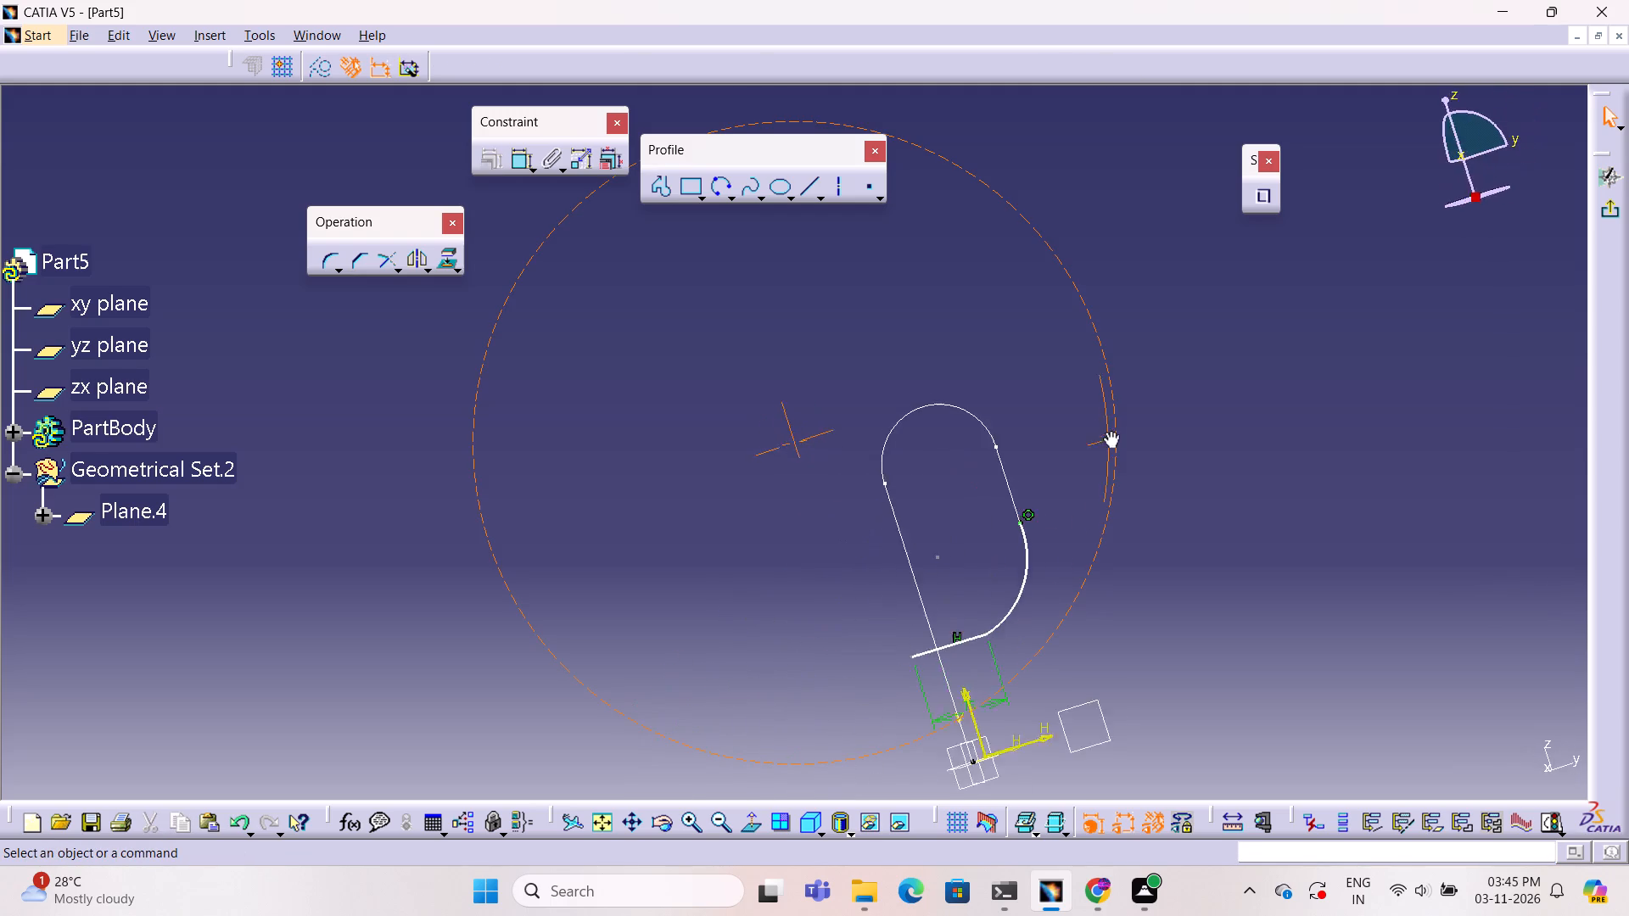
{"action": "middle_click_drag", "start_coordinate": [1109, 431], "coordinate": [1067, 572], "text": "ctrl"}
{"action": "right_click_drag", "start_coordinate": [1109, 431], "coordinate": [1067, 572], "text": "ctrl"}
{"action": "right_click", "coordinate": [1067, 572], "text": "ctrl"}
{"action": "right_click", "coordinate": [1067, 572], "text": "ctrl"}
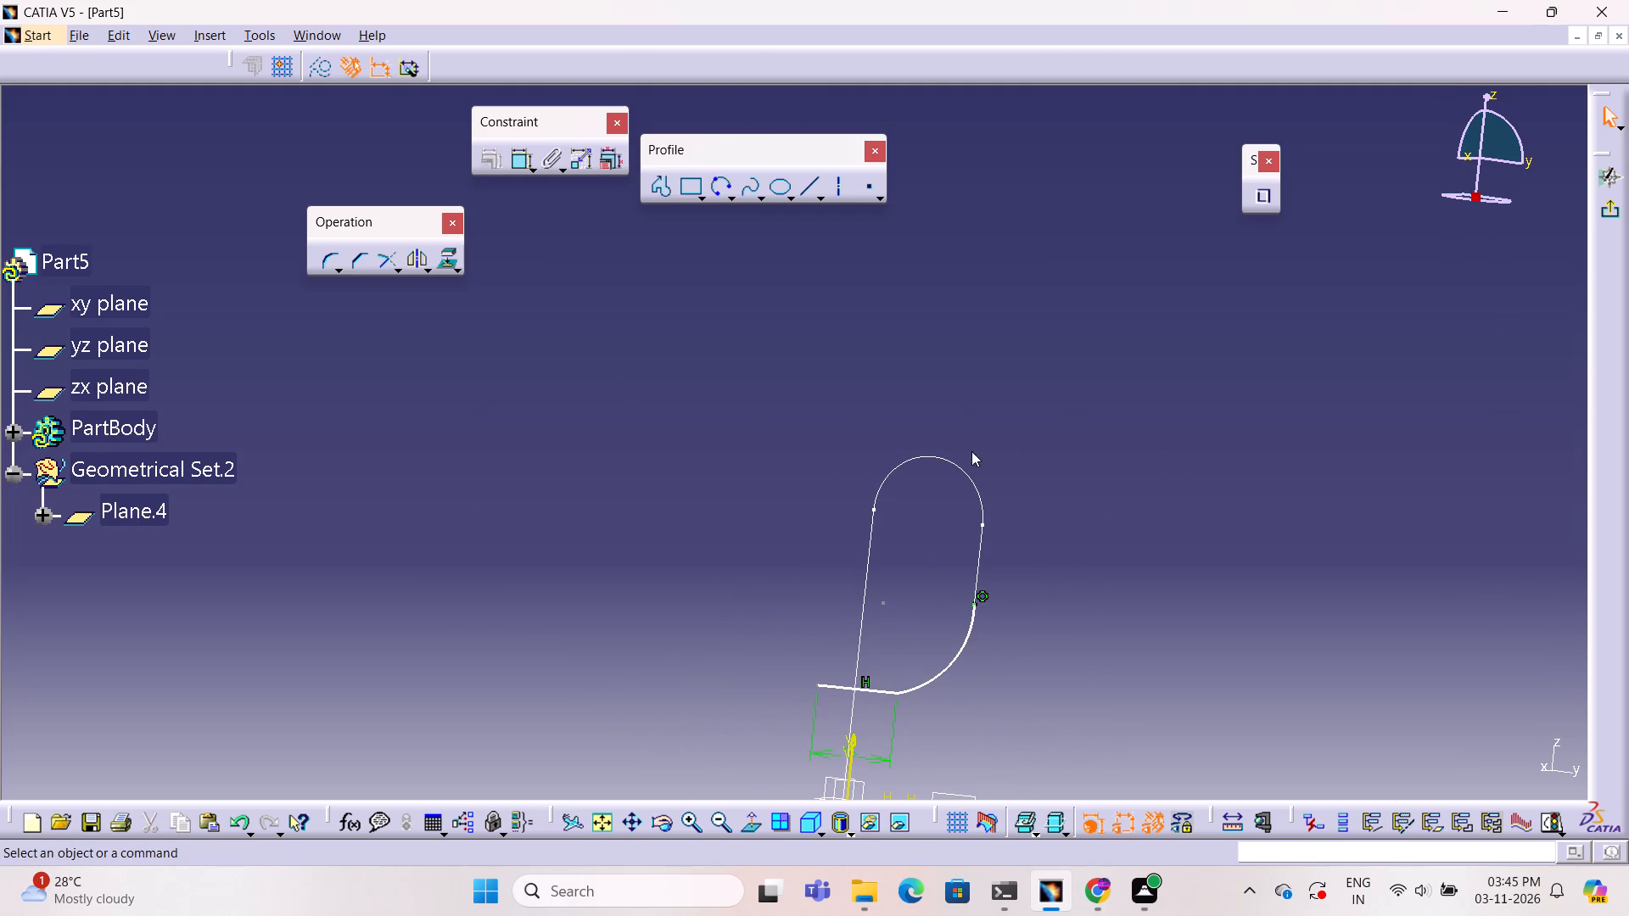
{"action": "middle_click_drag", "start_coordinate": [1068, 427], "coordinate": [1066, 495], "text": "ctrl"}
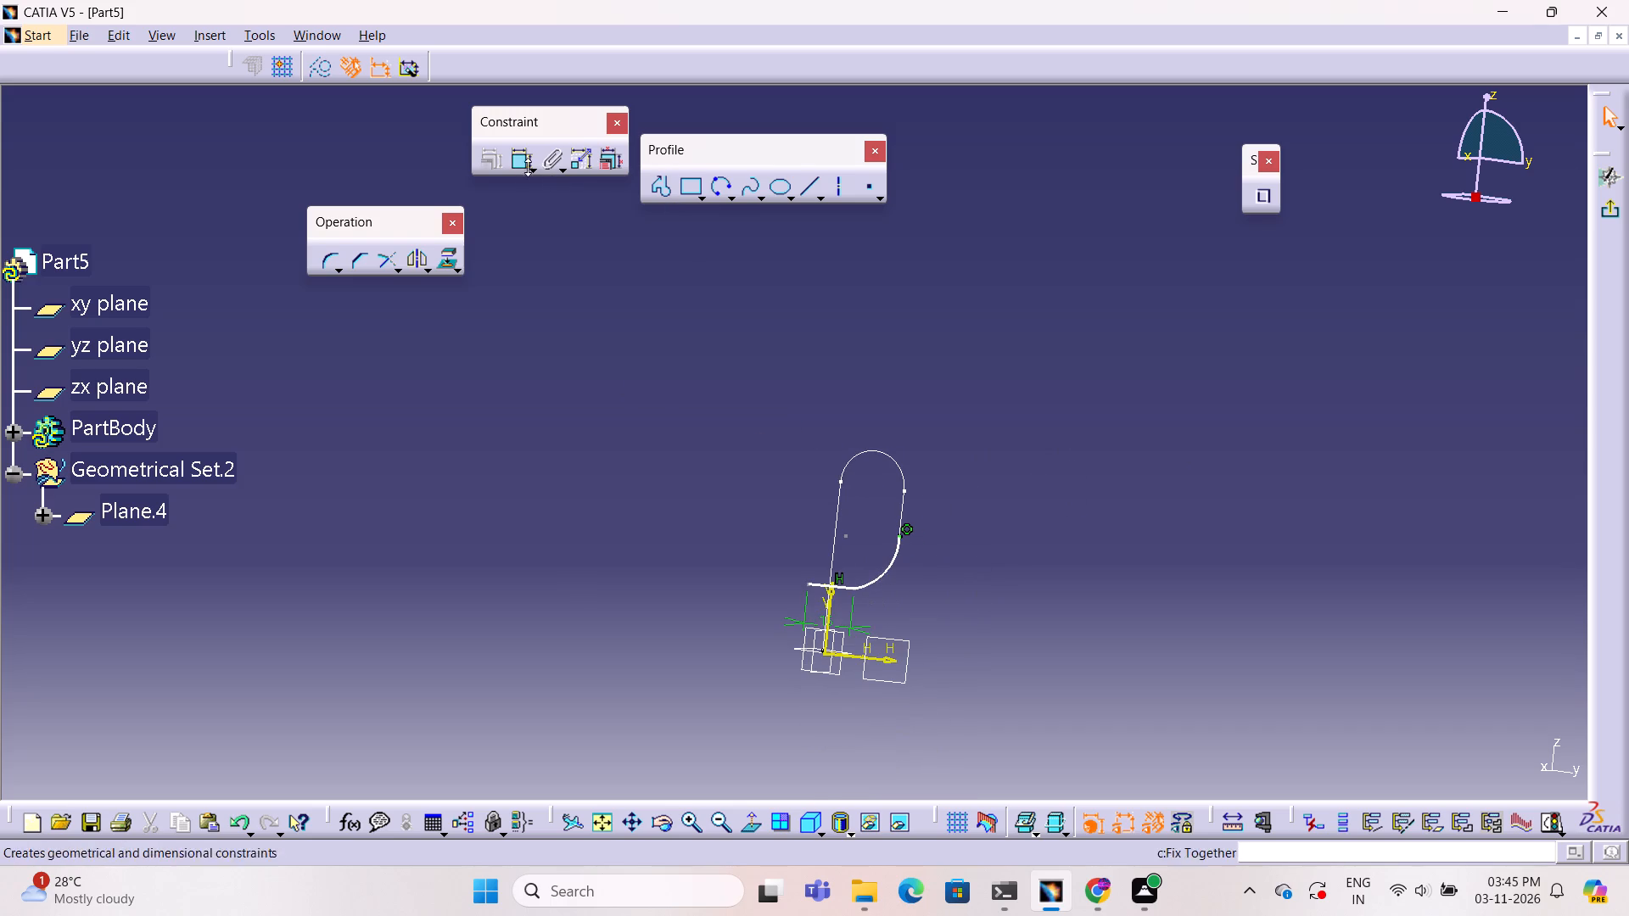
Dimension the vertical distance between the new arc and the sketch's horizontal axis.
{"action": "left_click", "coordinate": [518, 164]}
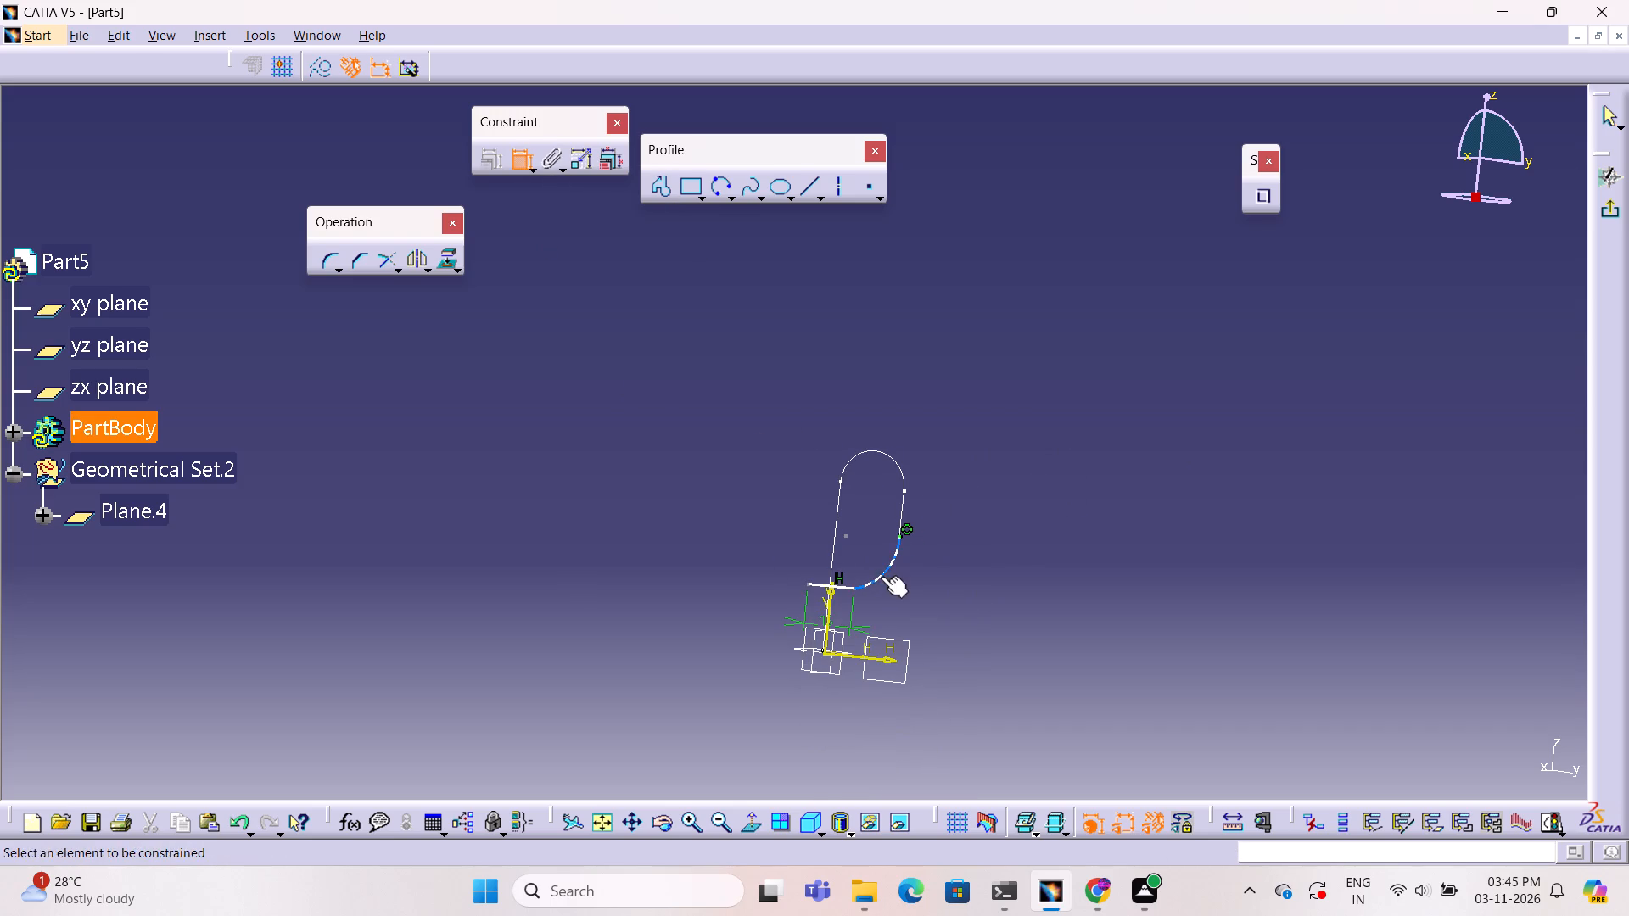
{"action": "left_click", "coordinate": [881, 576]}
{"action": "left_click", "coordinate": [865, 656]}
{"action": "left_click", "coordinate": [966, 638]}
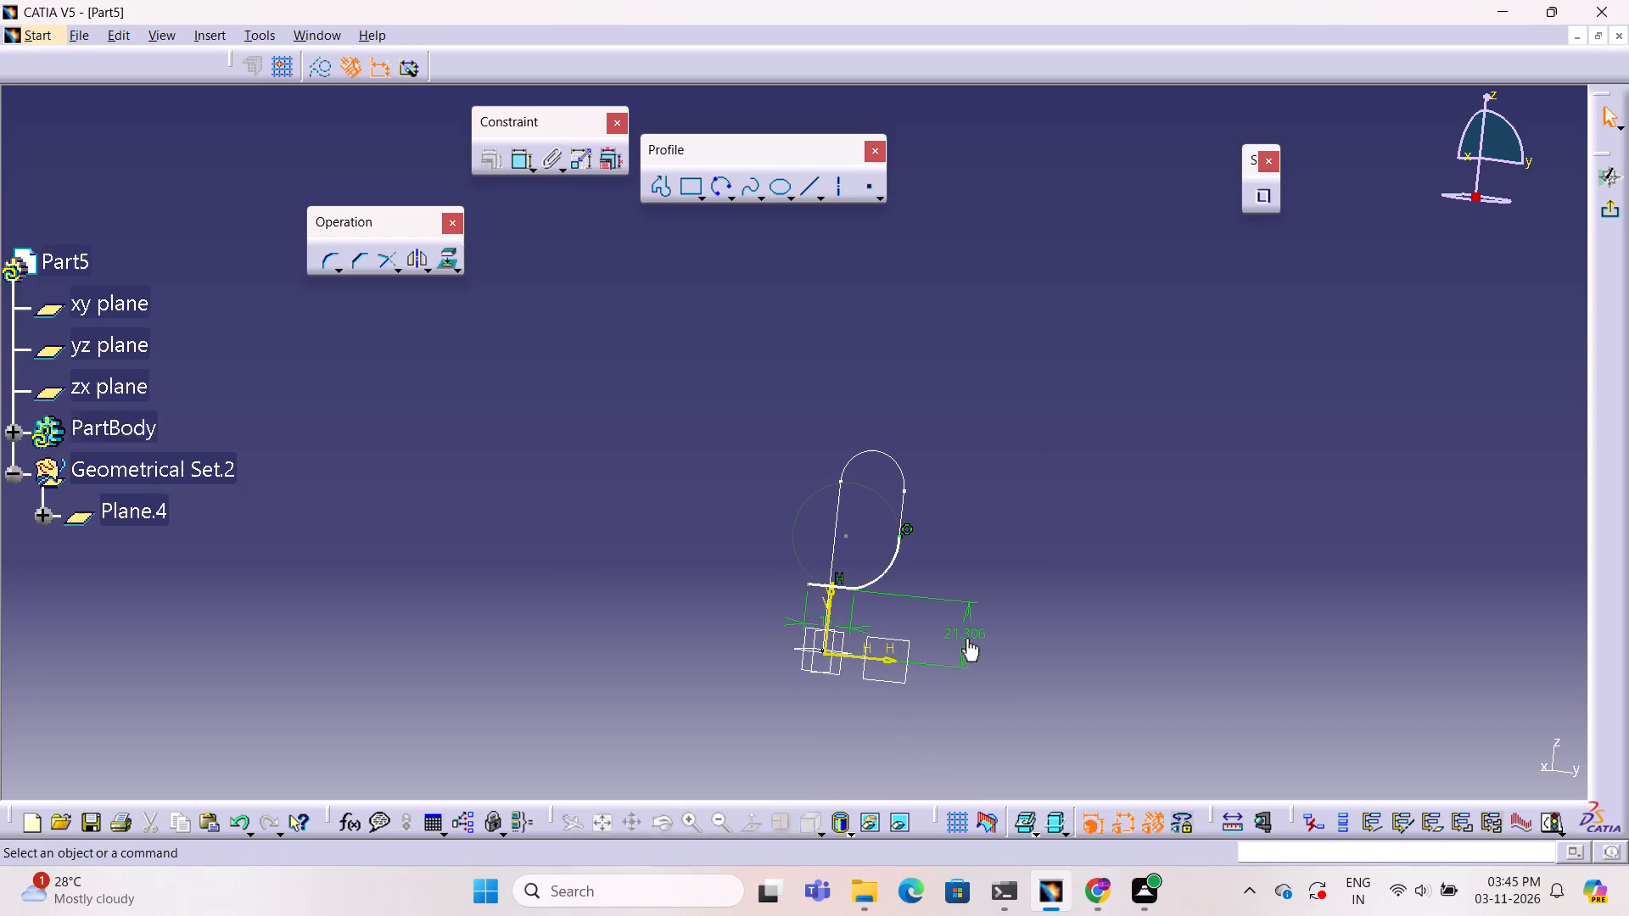
{"action": "left_click", "coordinate": [677, 556]}
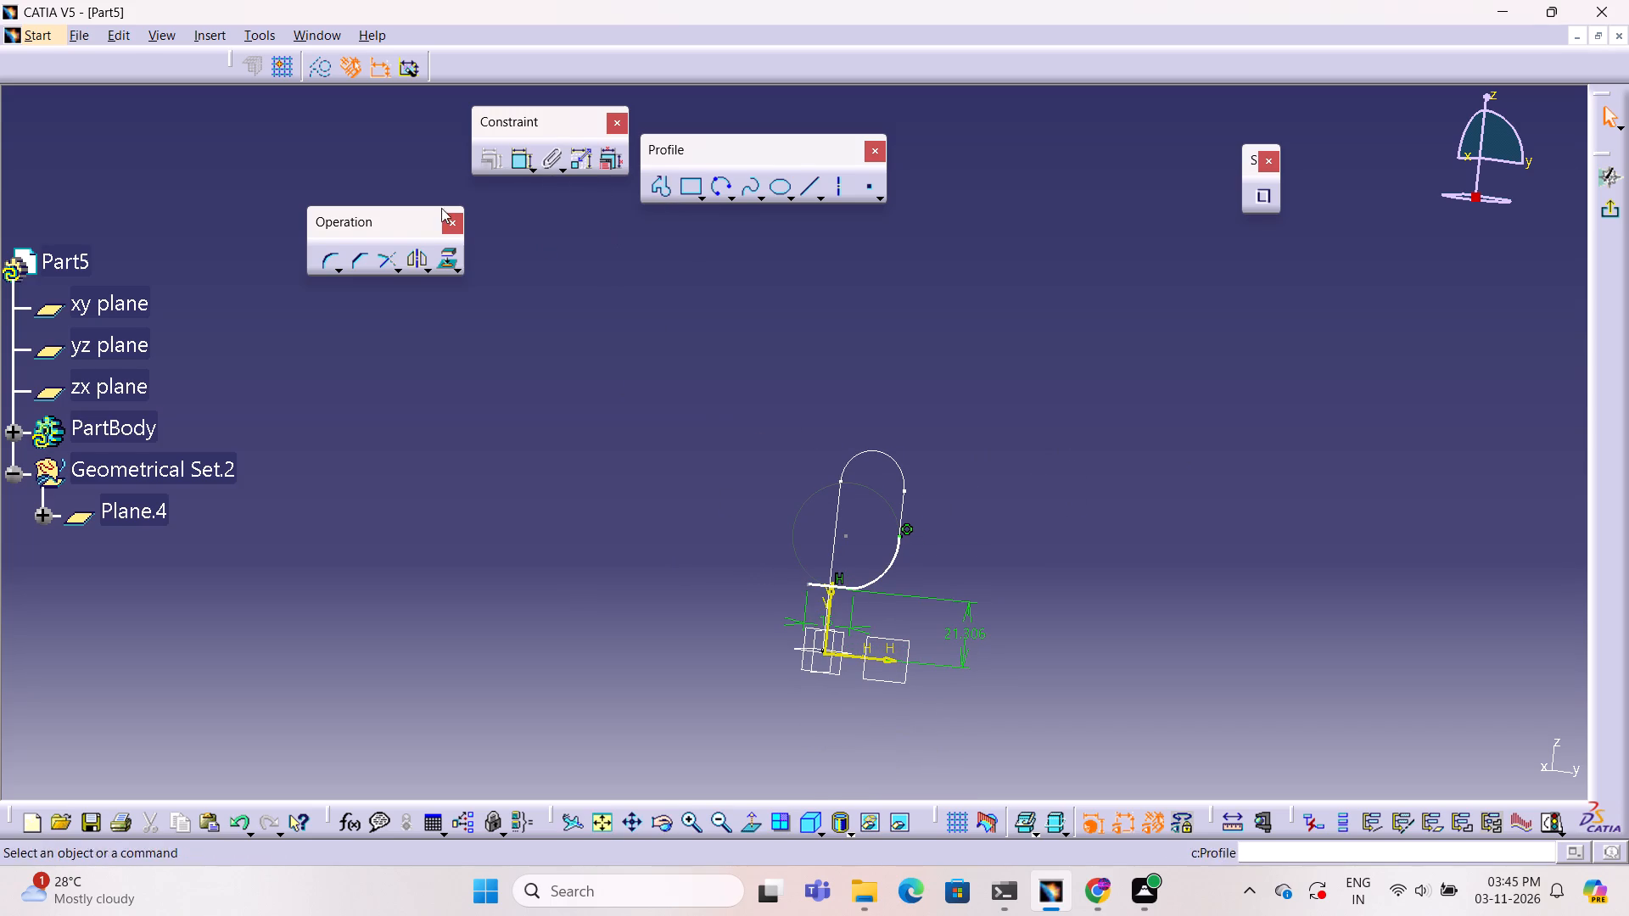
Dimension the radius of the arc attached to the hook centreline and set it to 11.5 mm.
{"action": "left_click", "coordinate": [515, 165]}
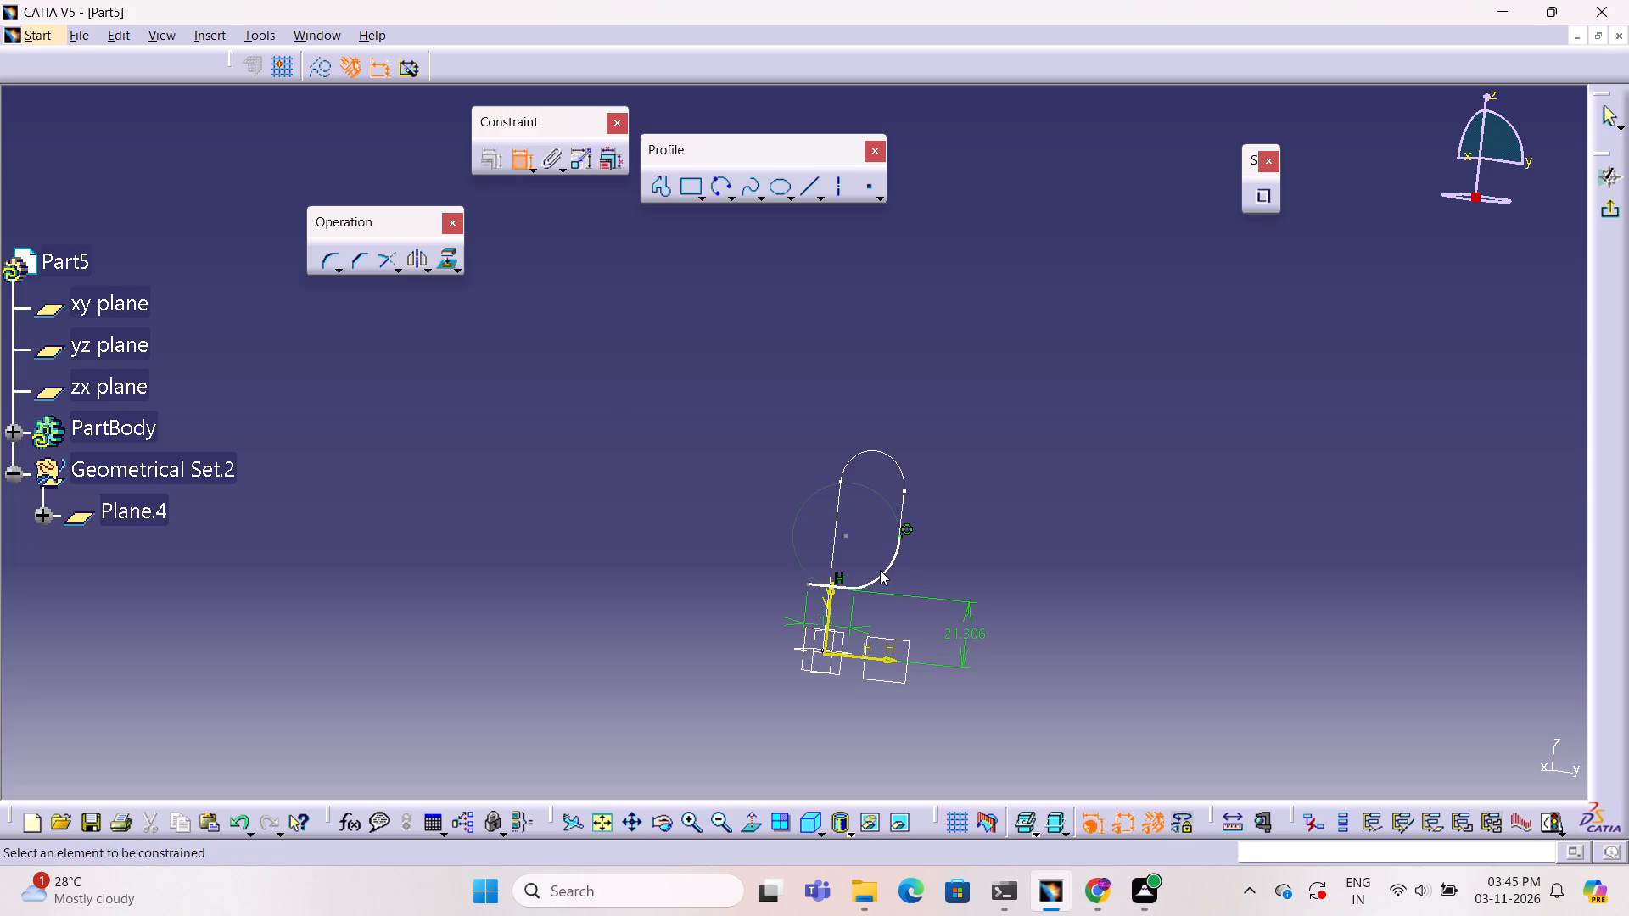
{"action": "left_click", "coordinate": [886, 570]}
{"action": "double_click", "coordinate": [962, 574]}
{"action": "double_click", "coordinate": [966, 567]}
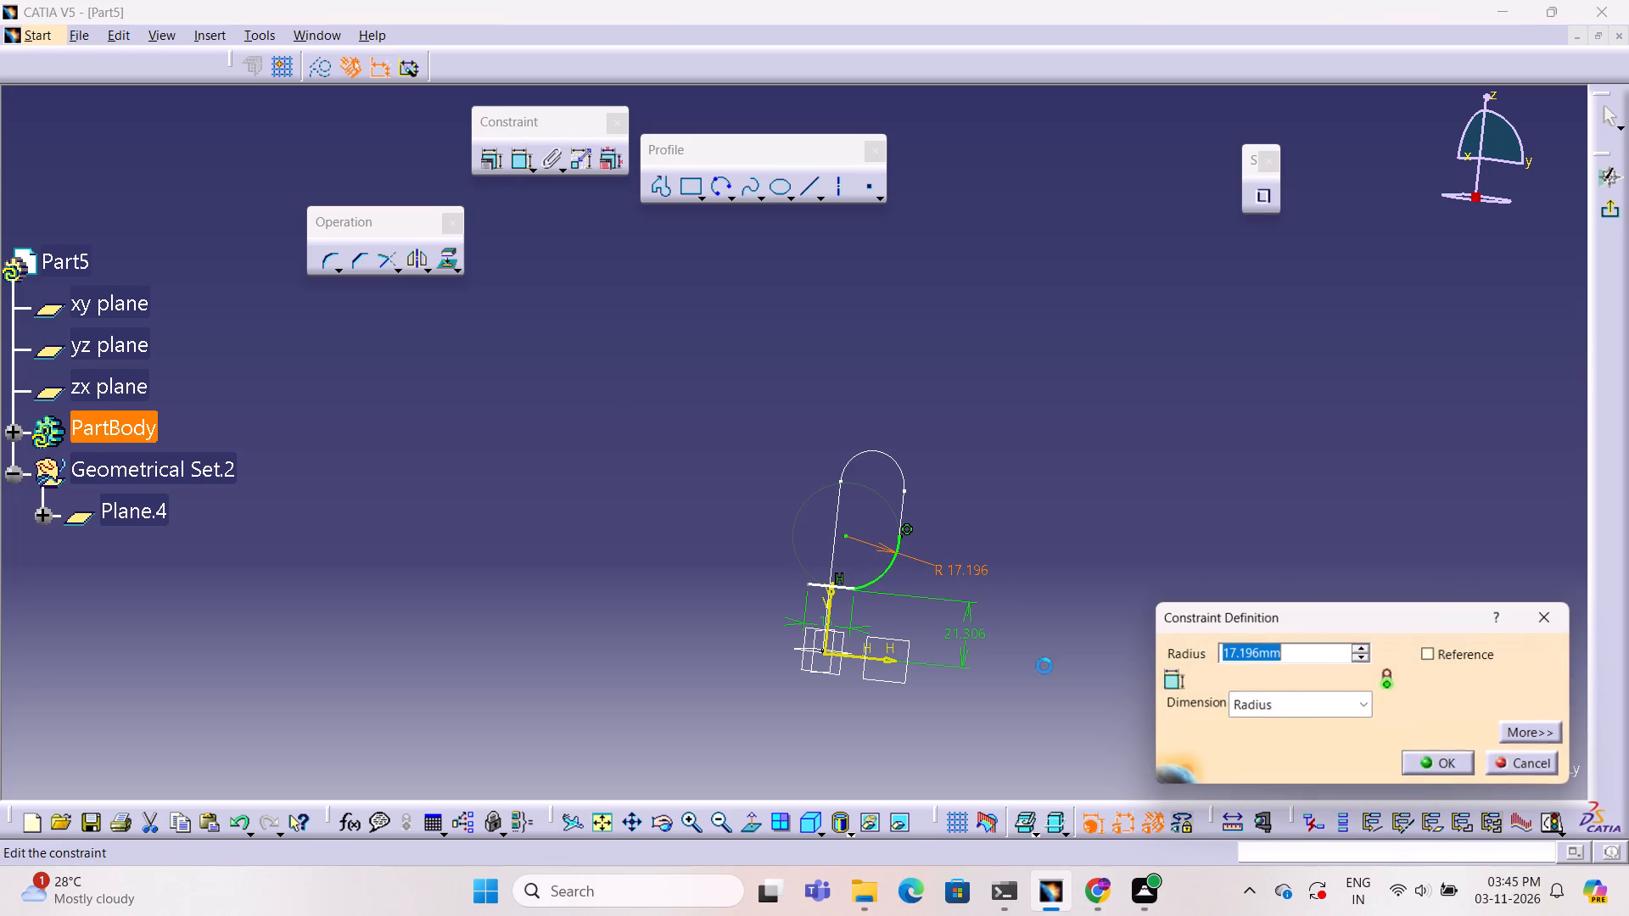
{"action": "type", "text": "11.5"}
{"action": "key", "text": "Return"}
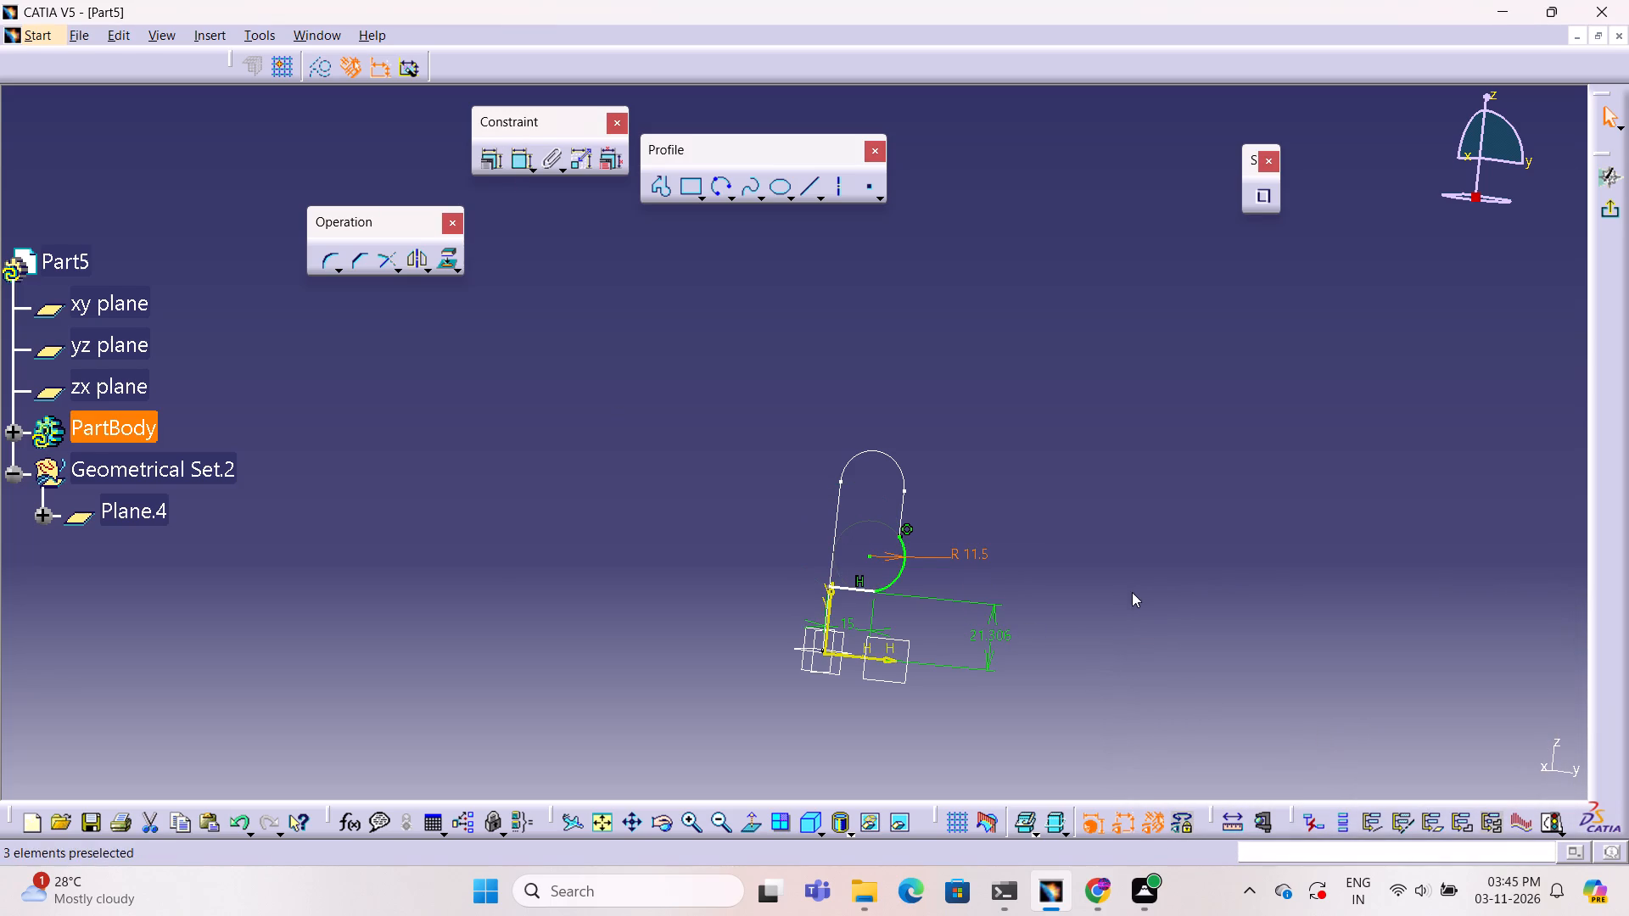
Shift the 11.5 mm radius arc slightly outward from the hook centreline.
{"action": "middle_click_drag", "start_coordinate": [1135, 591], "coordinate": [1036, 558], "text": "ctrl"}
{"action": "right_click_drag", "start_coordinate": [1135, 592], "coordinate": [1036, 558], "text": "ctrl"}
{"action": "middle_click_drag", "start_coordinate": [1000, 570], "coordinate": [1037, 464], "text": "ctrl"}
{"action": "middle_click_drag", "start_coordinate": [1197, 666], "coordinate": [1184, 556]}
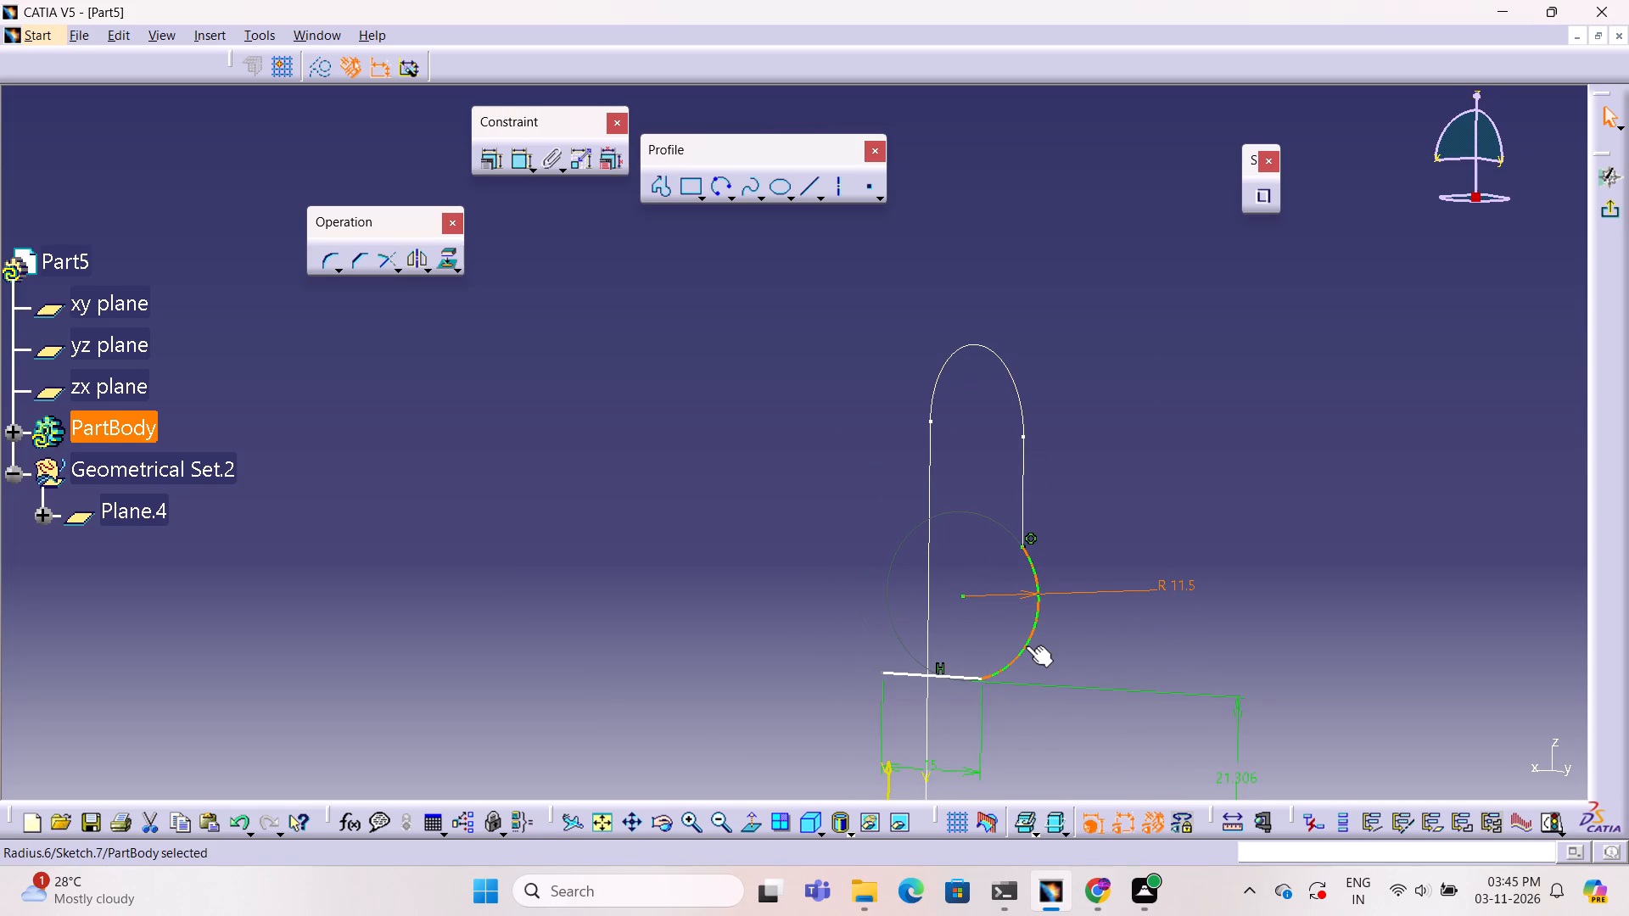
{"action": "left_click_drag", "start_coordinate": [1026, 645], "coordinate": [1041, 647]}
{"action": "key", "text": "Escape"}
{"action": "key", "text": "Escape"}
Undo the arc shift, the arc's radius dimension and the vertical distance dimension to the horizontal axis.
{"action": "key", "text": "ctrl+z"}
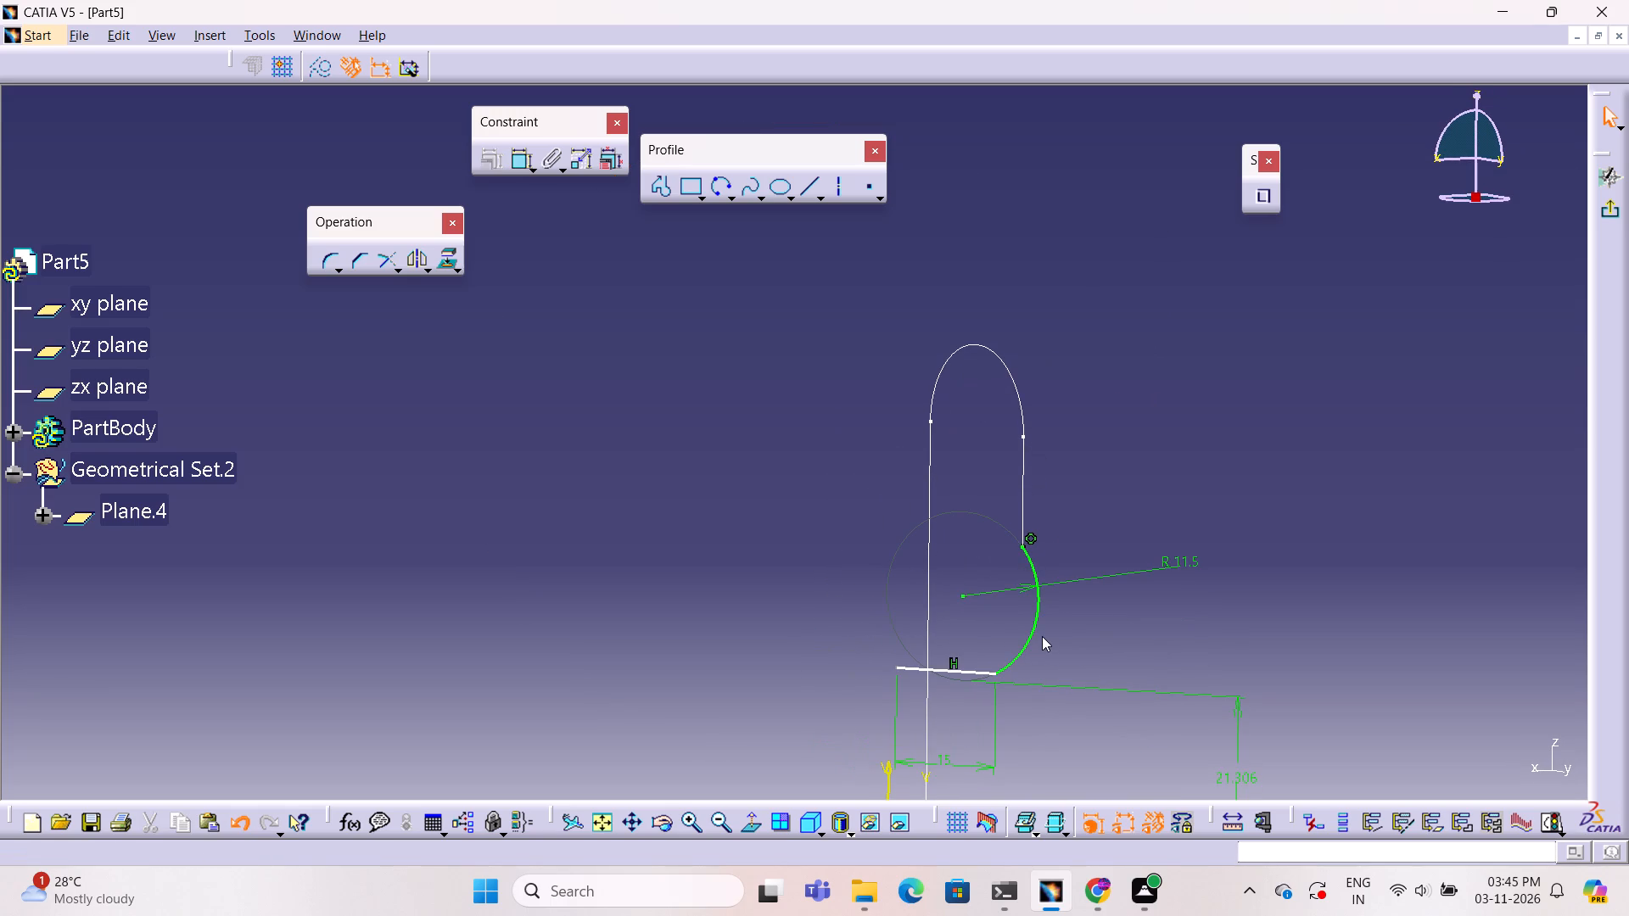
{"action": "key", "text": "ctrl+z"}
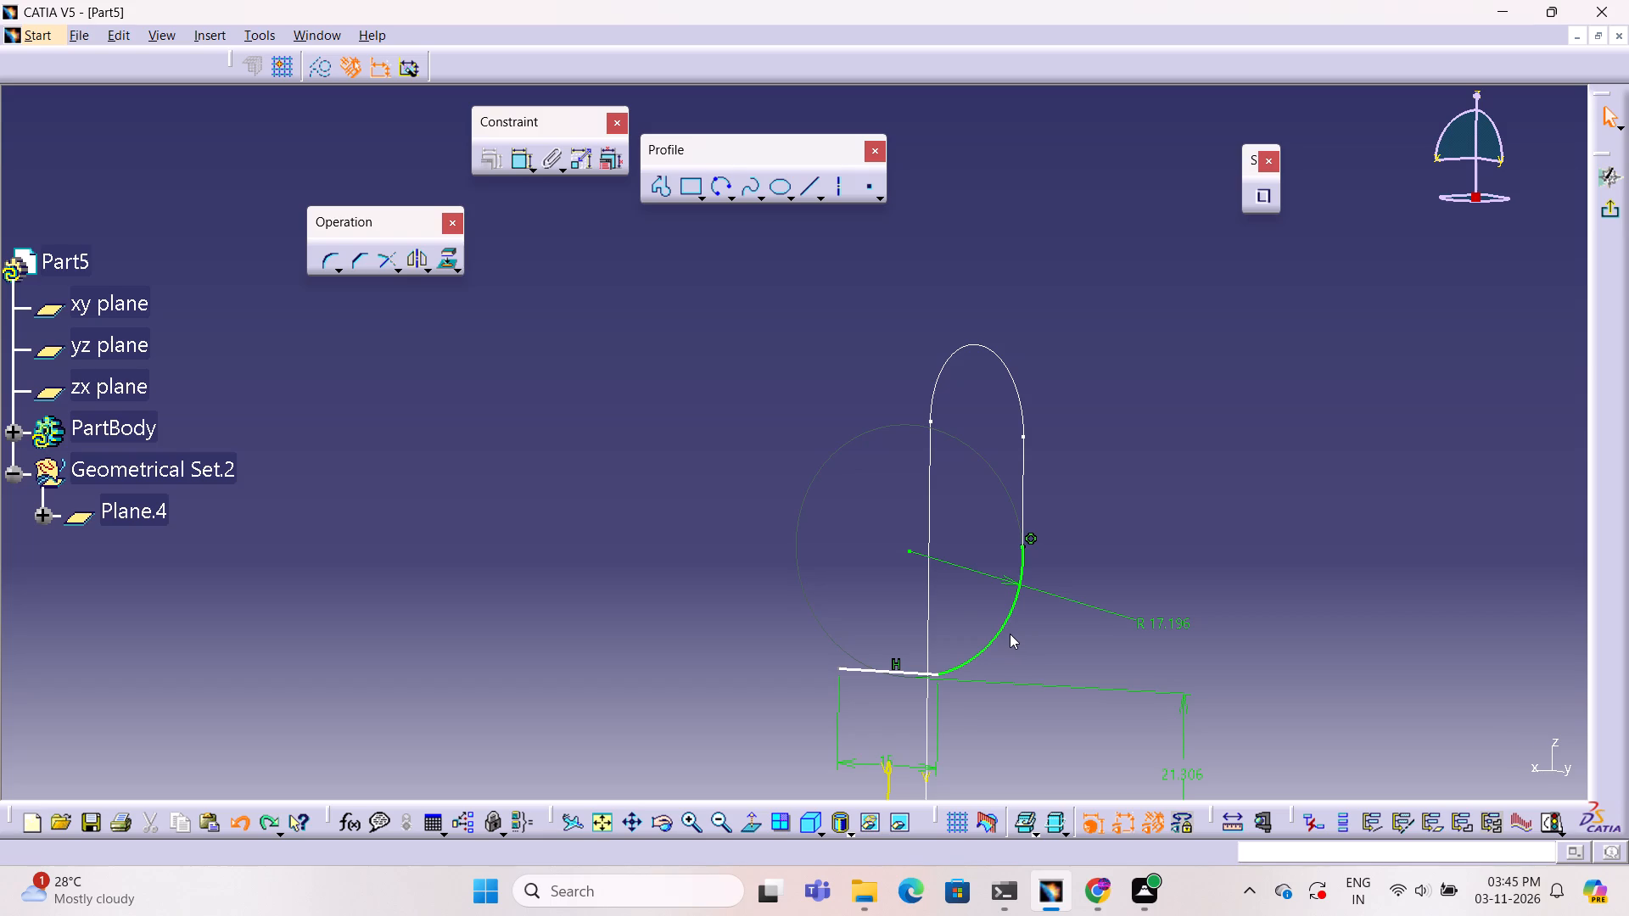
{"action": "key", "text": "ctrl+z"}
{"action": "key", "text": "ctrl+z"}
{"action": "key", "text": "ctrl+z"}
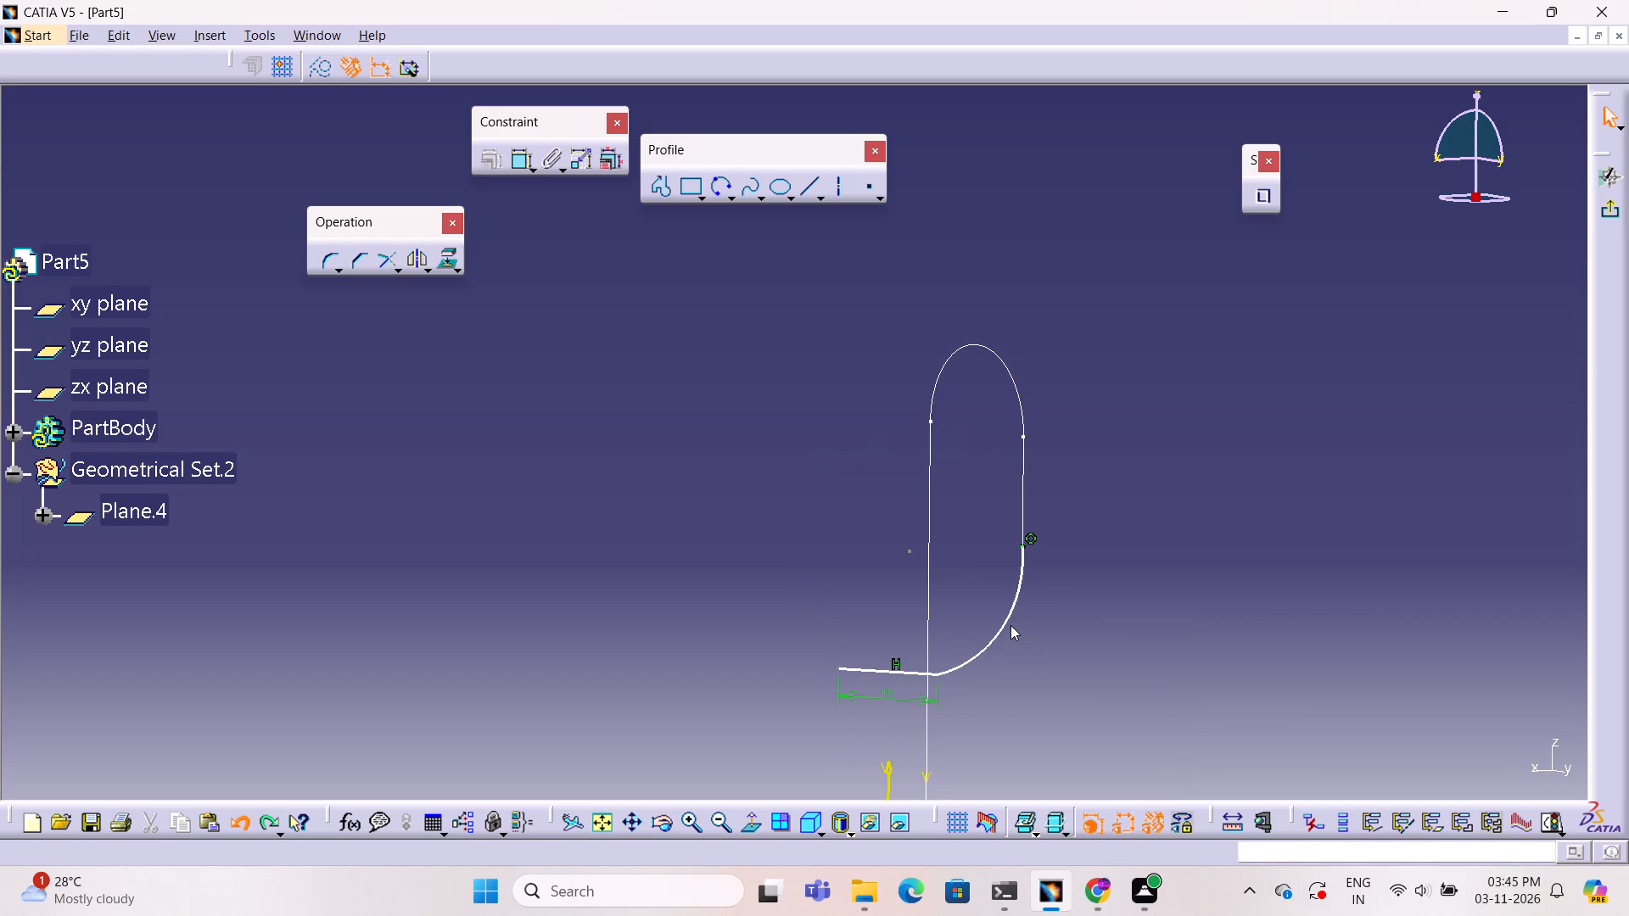
Delete the arc together with its attached 15 mm horizontal line.
{"action": "left_click", "coordinate": [1010, 625]}
{"action": "left_click", "coordinate": [1010, 619]}
{"action": "key", "text": "Delete"}
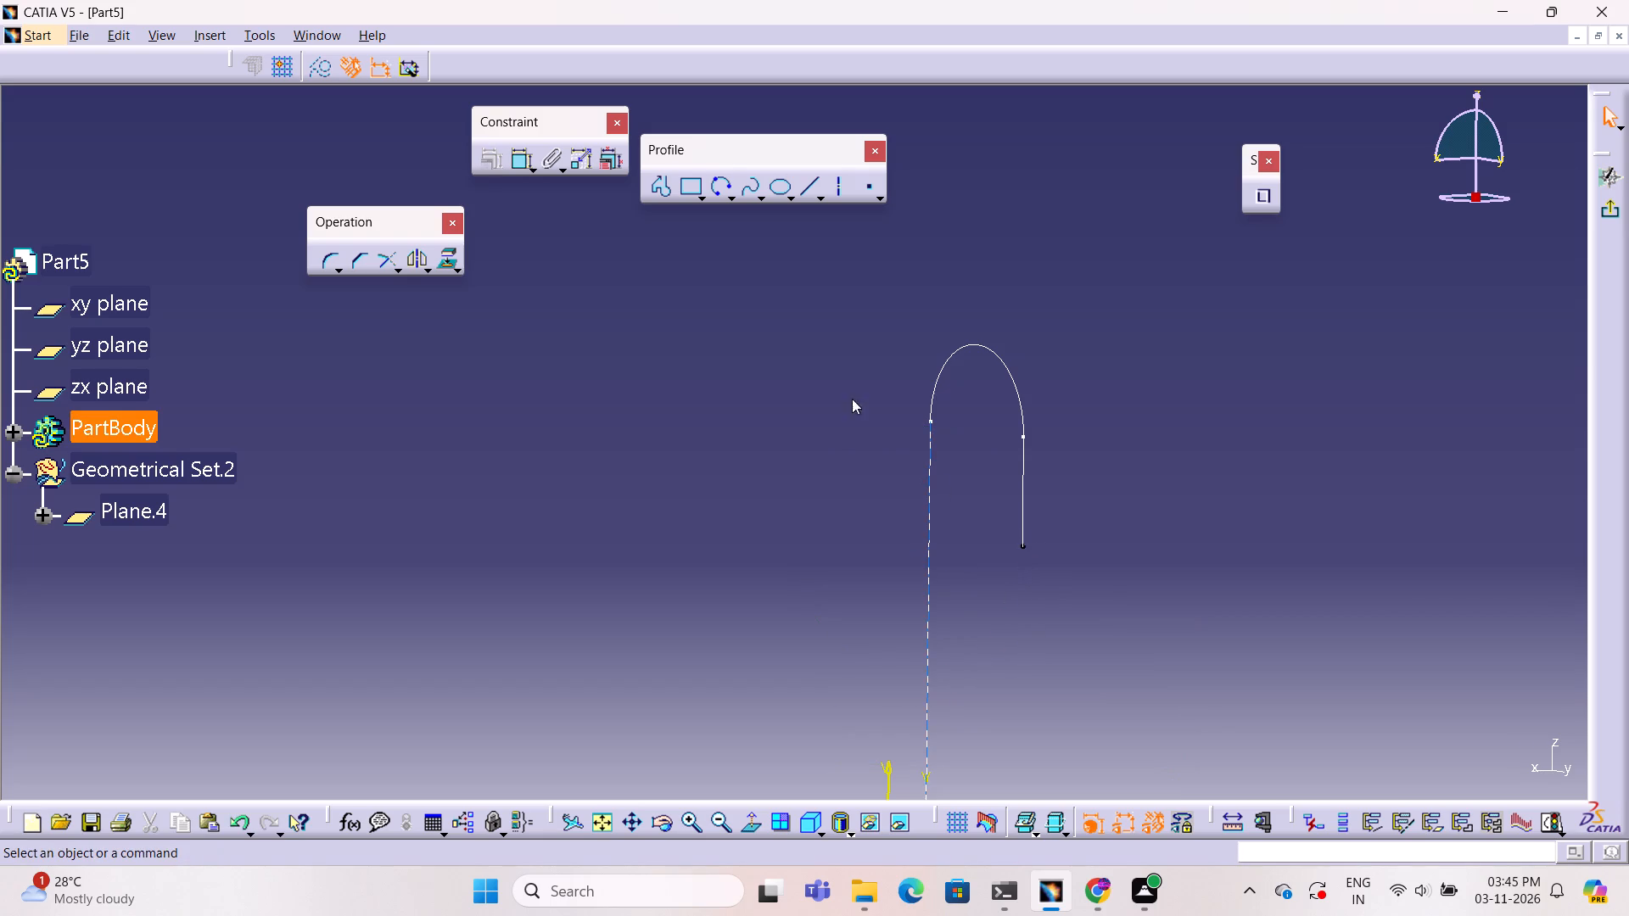
Draw a three-point arc of about 17.7 mm radius from just below the hook's free end, curving down past its long leg.
{"action": "left_click", "coordinate": [717, 191]}
{"action": "left_click", "coordinate": [1025, 561]}
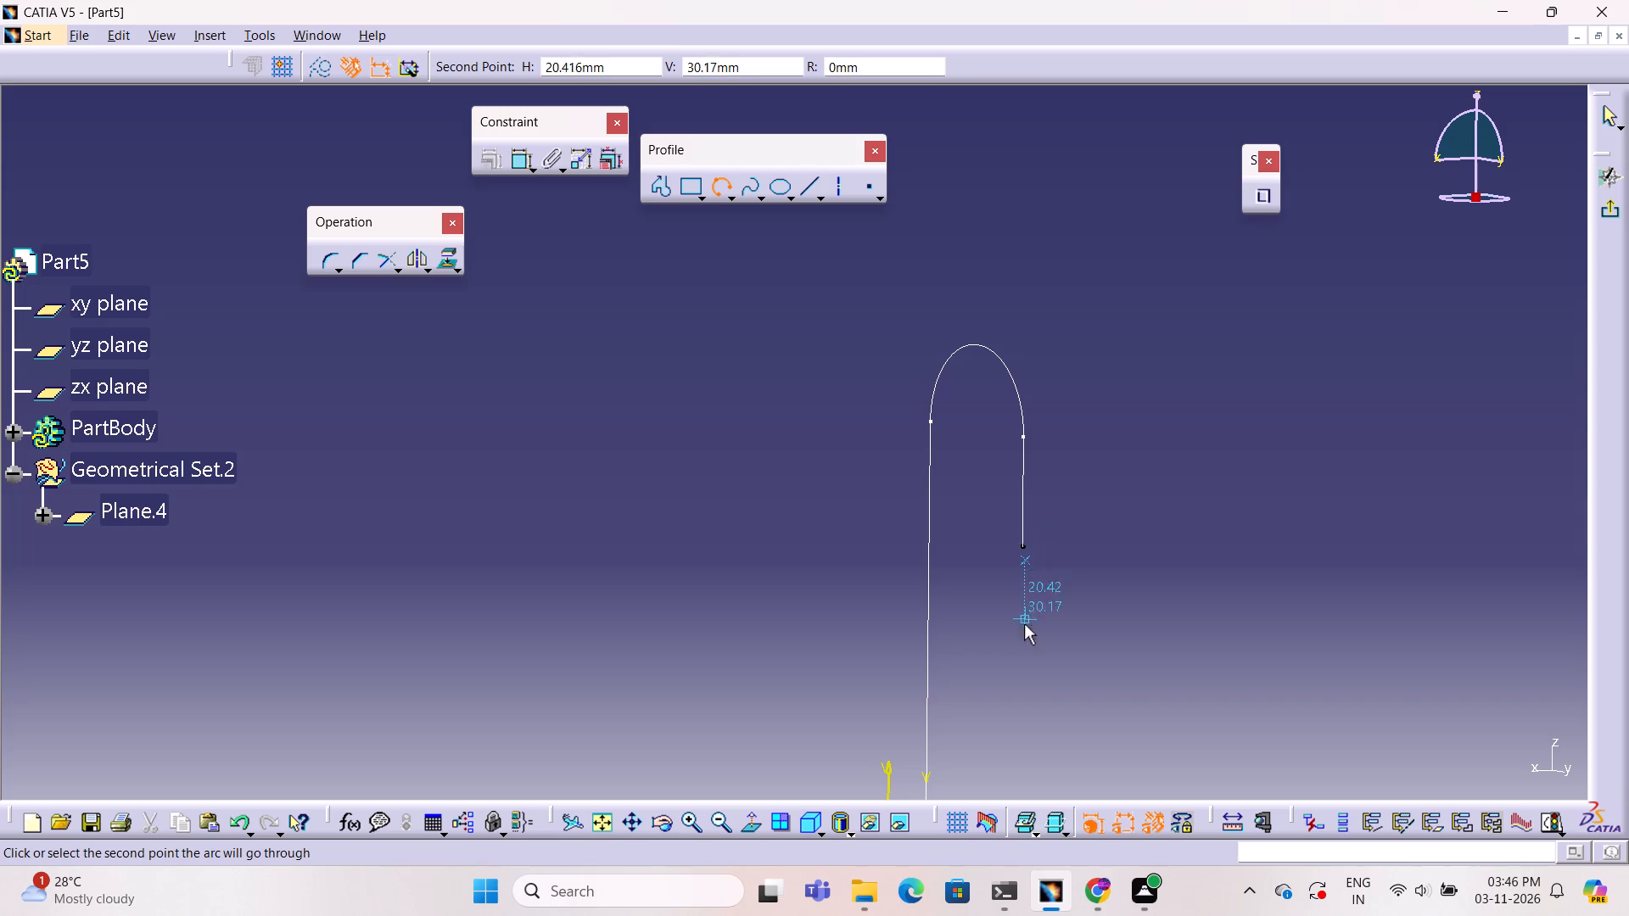
{"action": "left_click", "coordinate": [969, 625]}
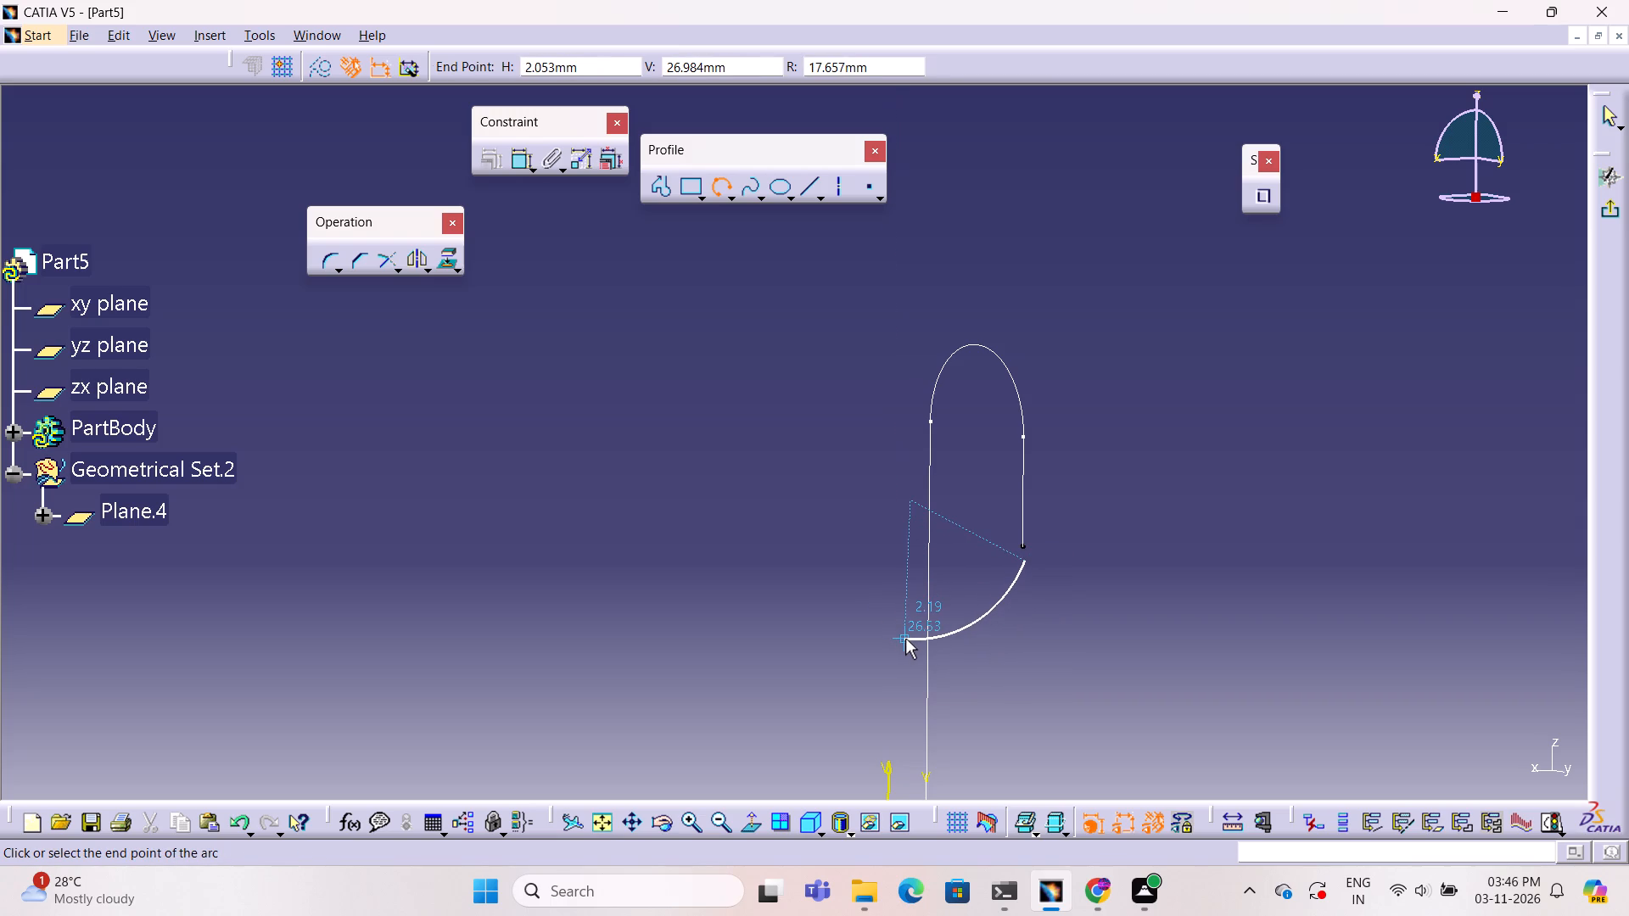
{"action": "left_click", "coordinate": [907, 640]}
{"action": "left_click", "coordinate": [1047, 671]}
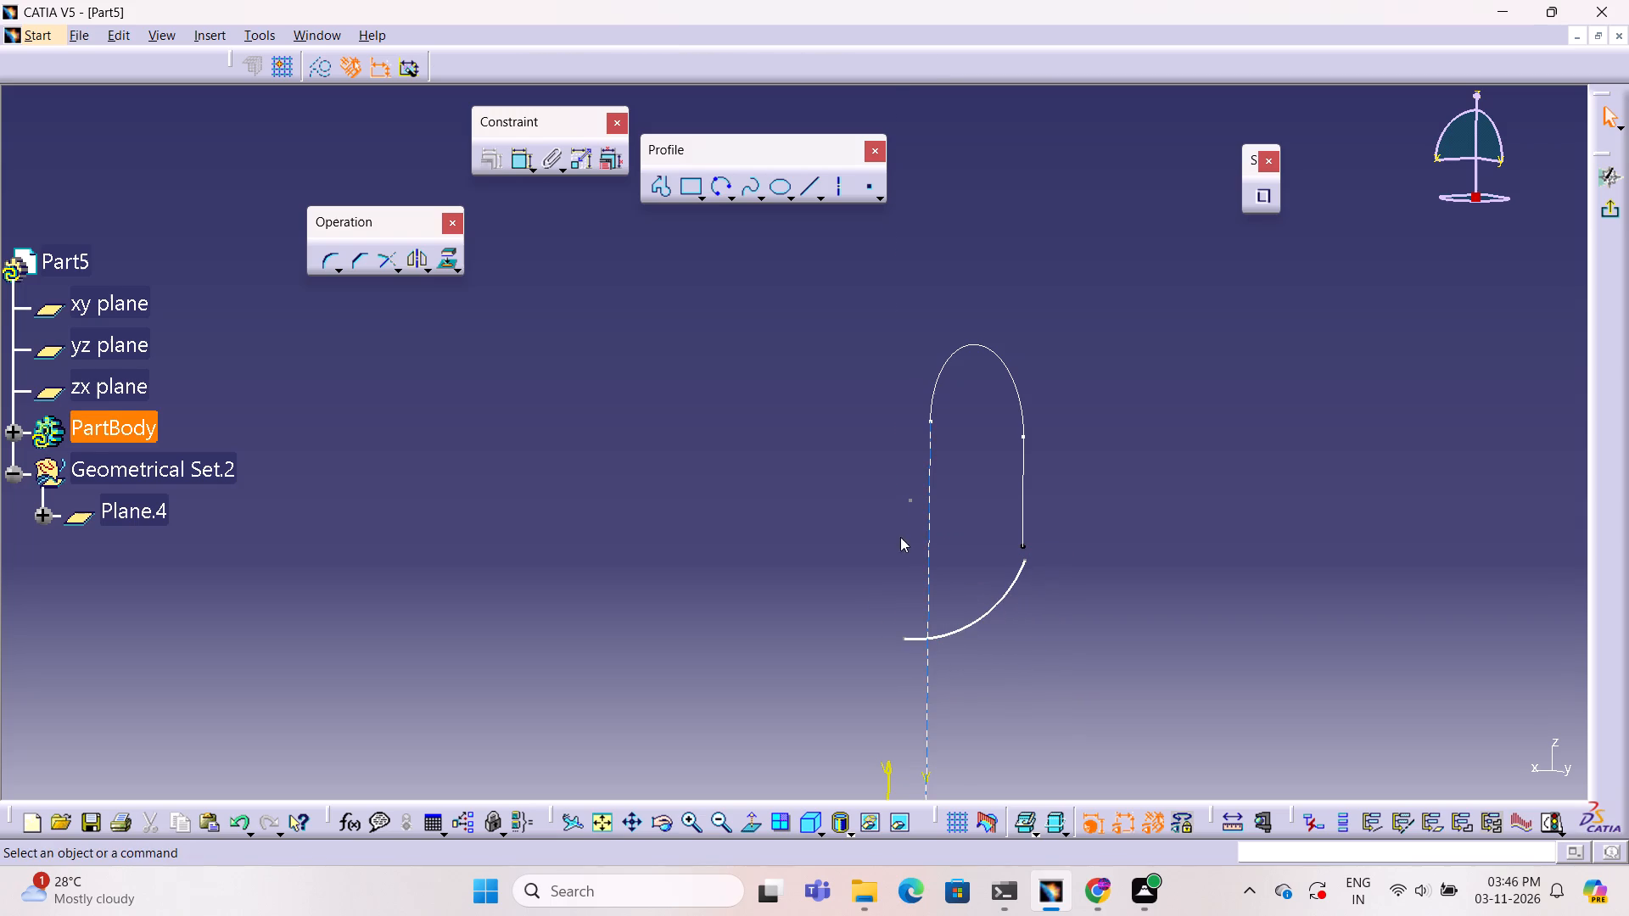
Make the new arc's start point coincident with the free end of the hook centreline's short line.
{"action": "left_click", "coordinate": [1027, 560]}
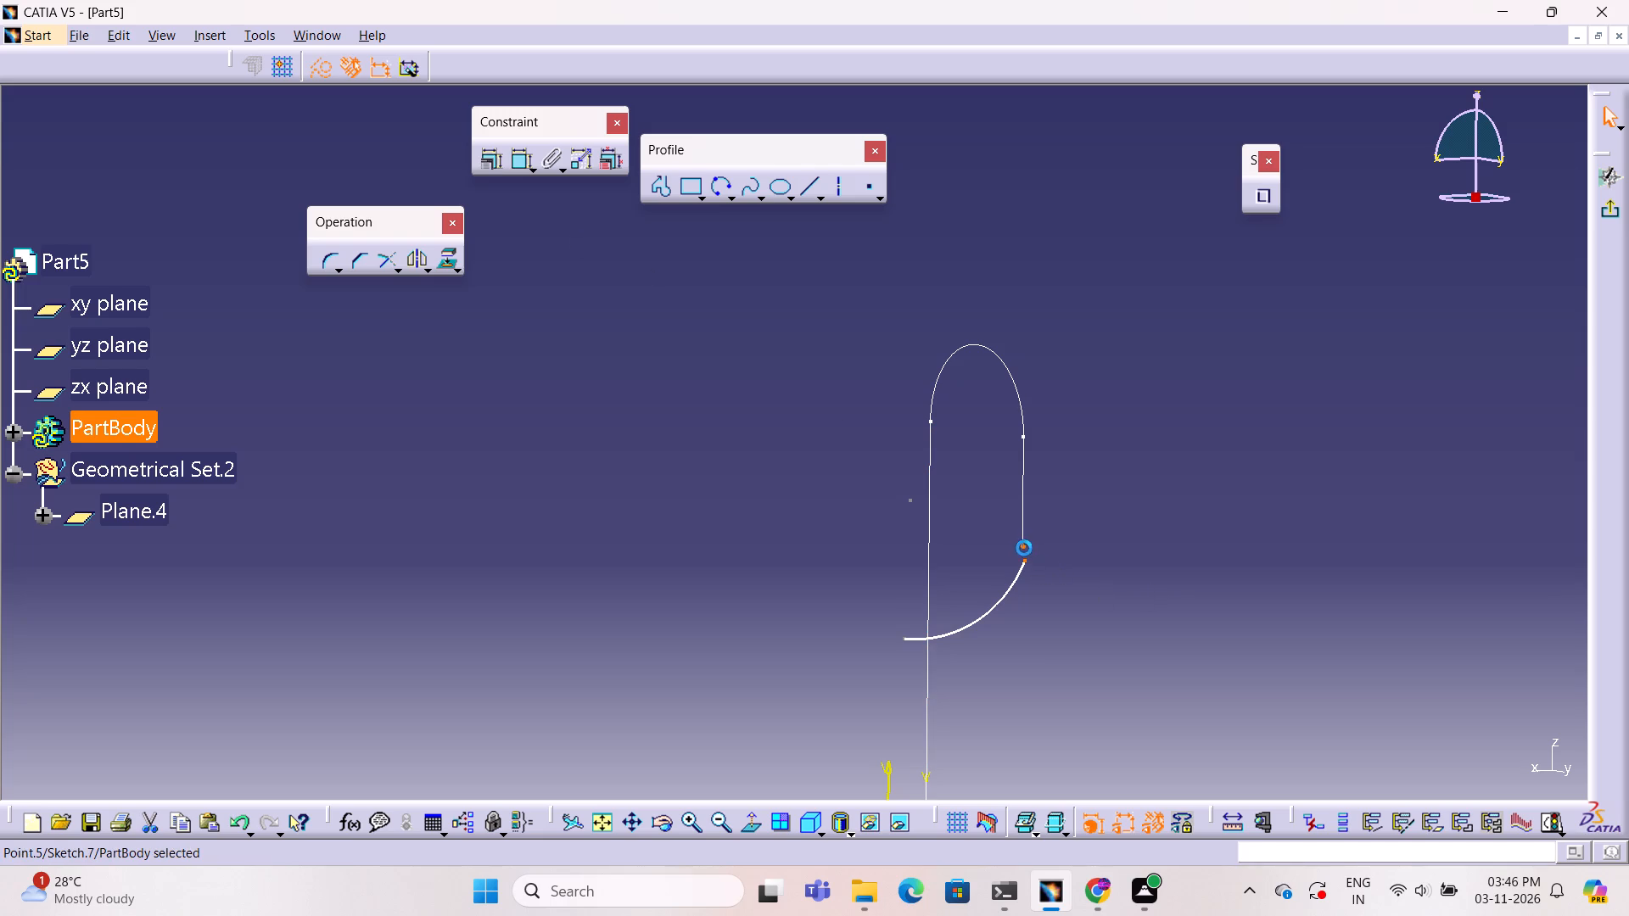
{"action": "left_click", "coordinate": [1026, 549], "text": "ctrl"}
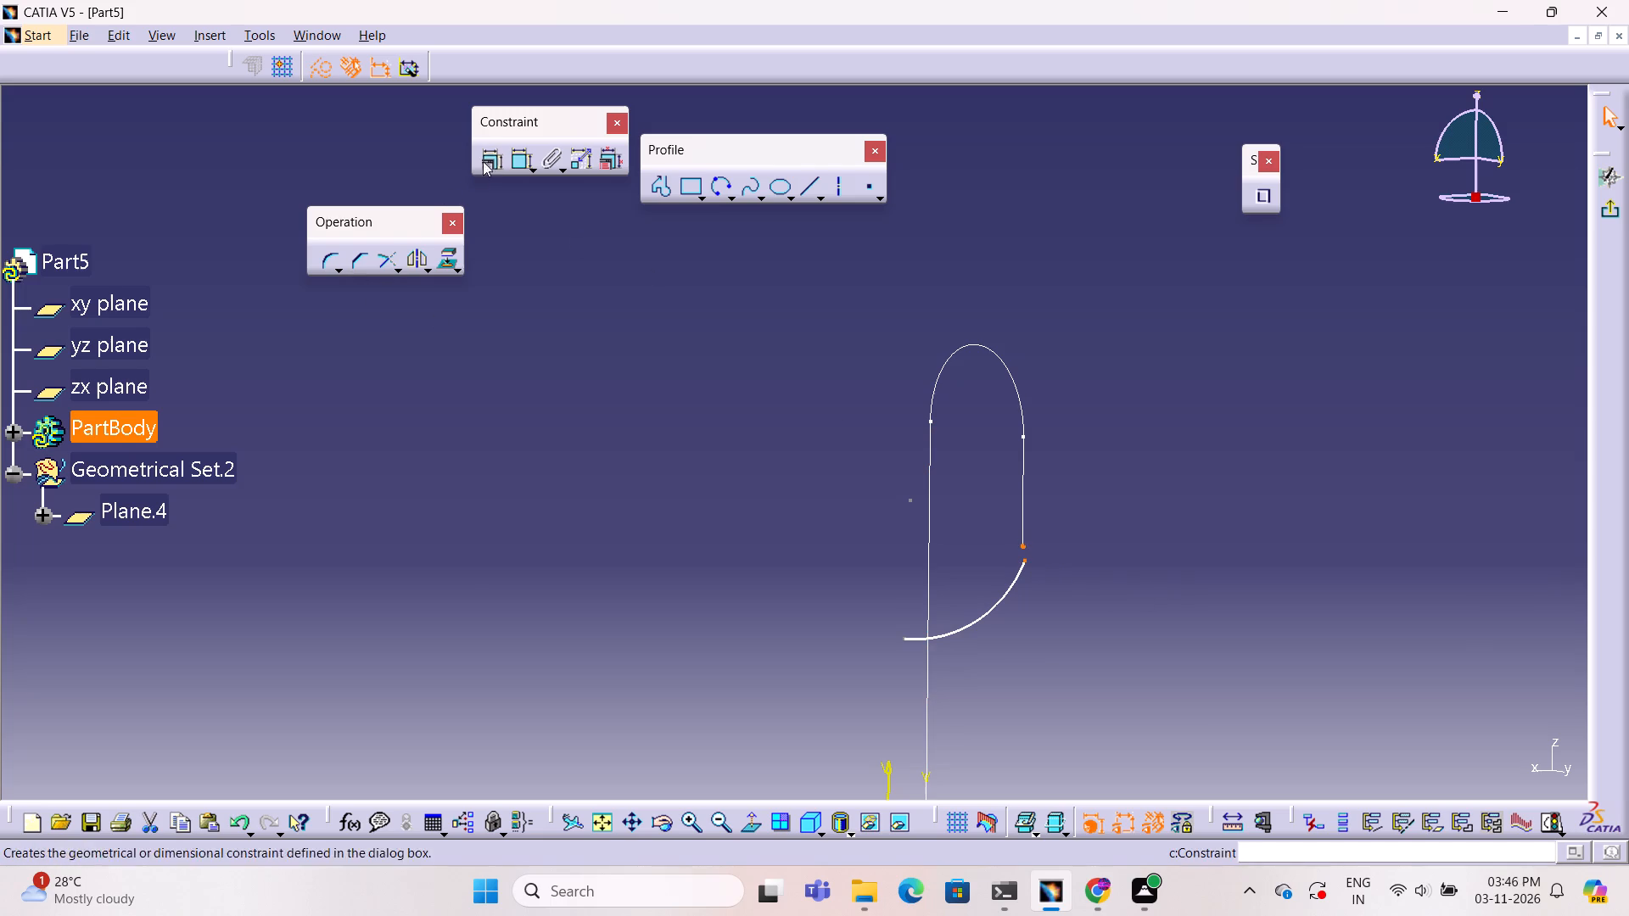
{"action": "left_click", "coordinate": [493, 154]}
{"action": "left_click", "coordinate": [1332, 282]}
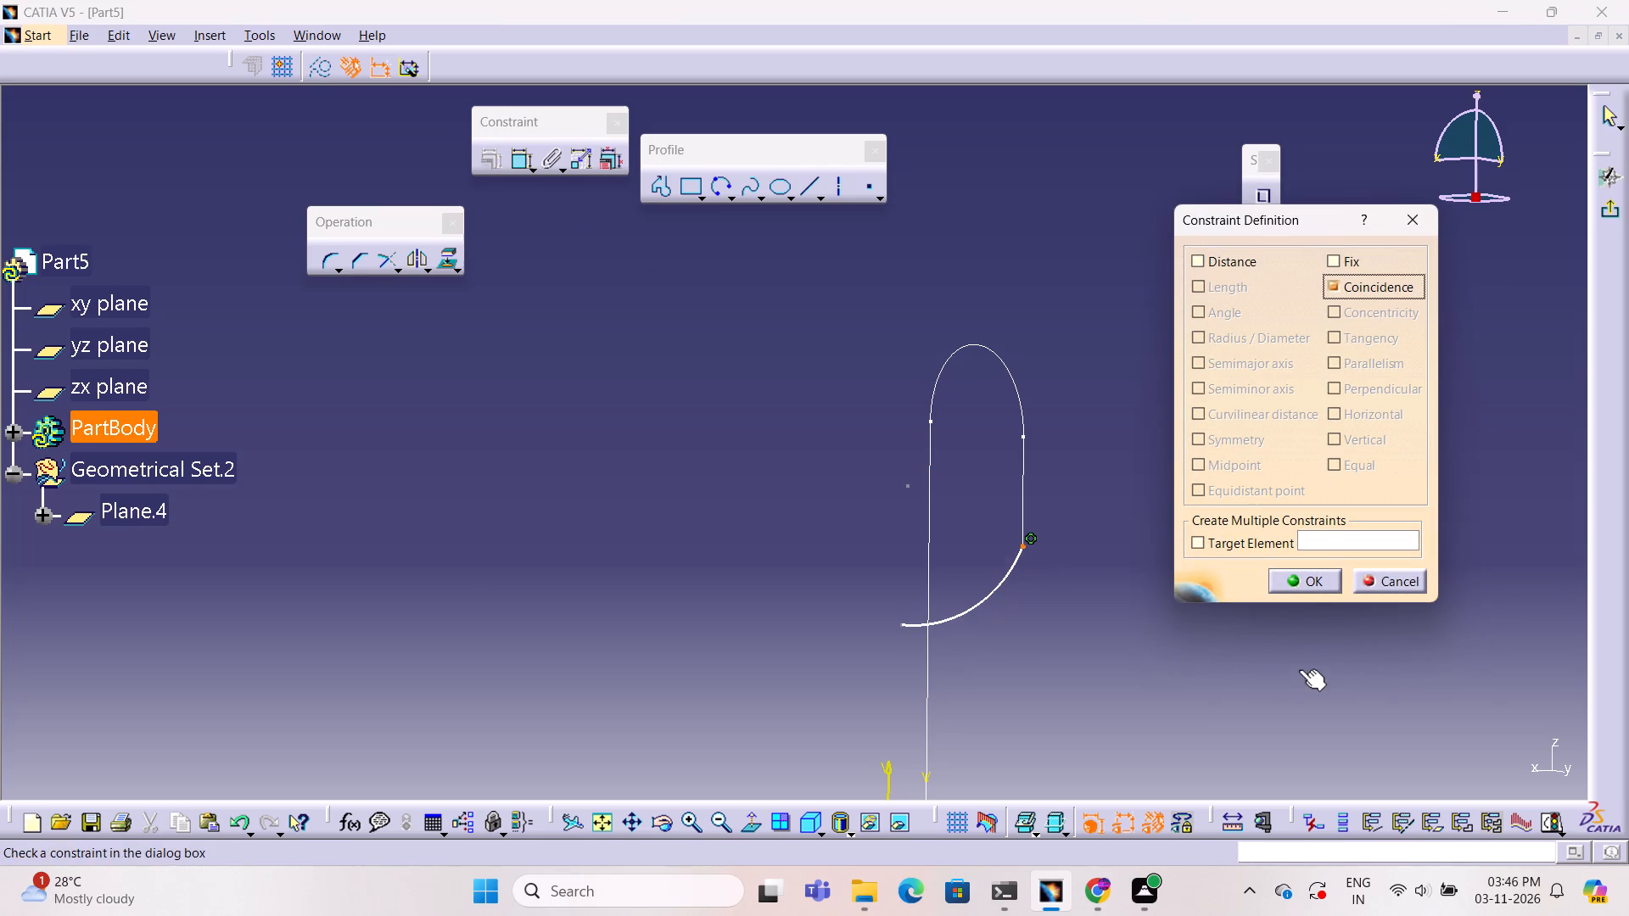
{"action": "left_click", "coordinate": [1315, 587]}
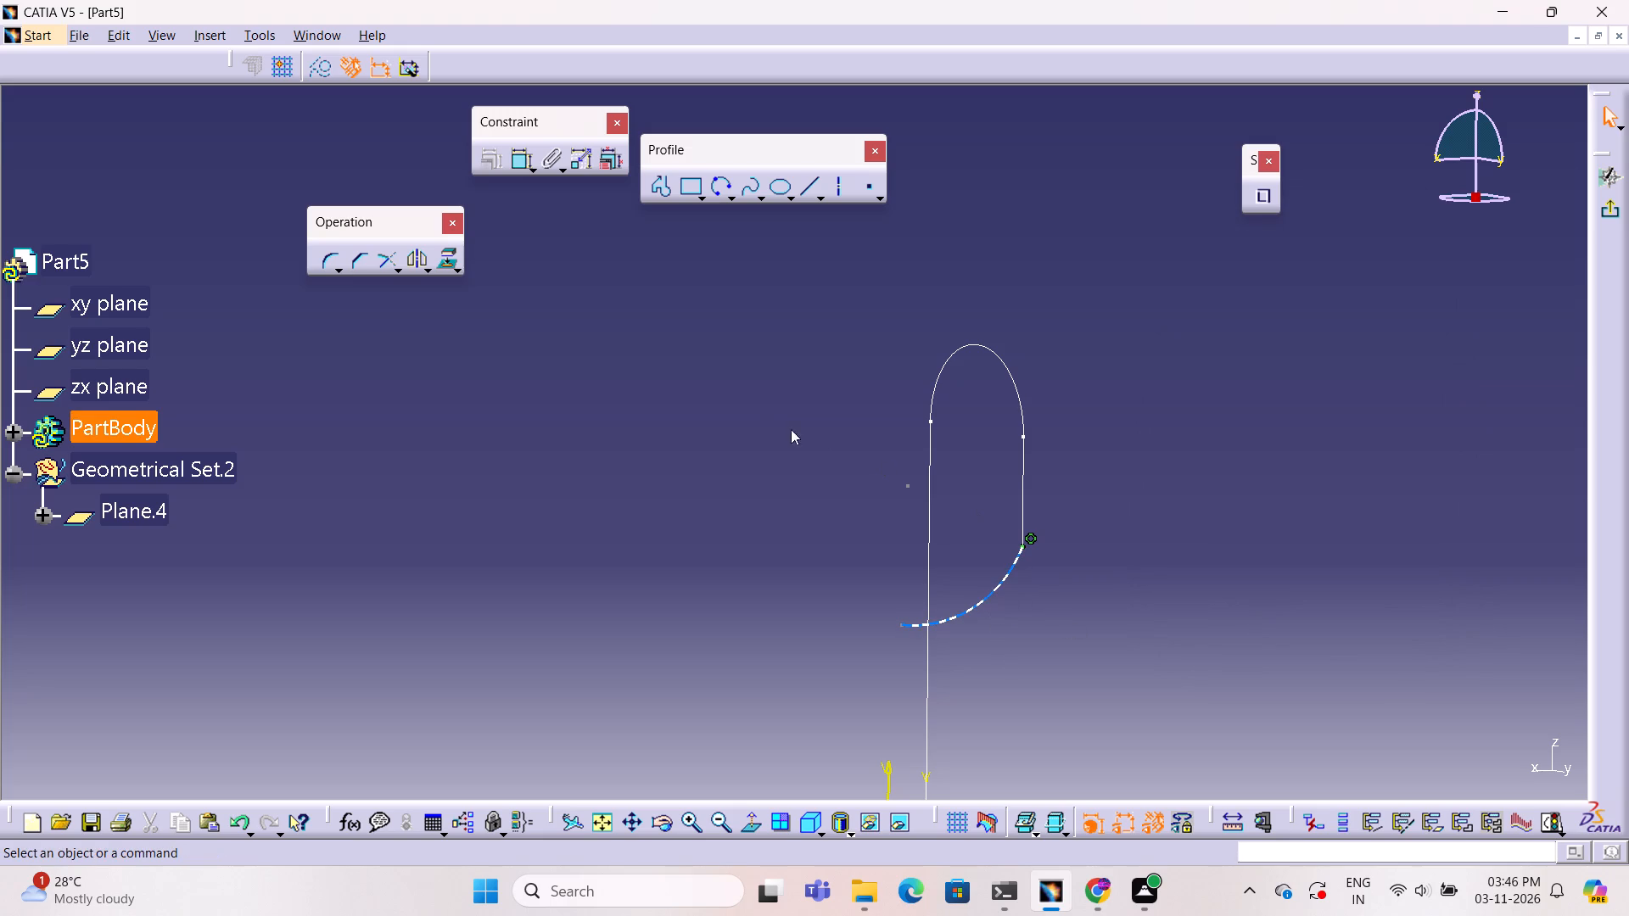
Dimension the new arc's radius and set it to 11.5 mm.
{"action": "left_click", "coordinate": [523, 163]}
{"action": "left_click", "coordinate": [984, 600]}
{"action": "left_click", "coordinate": [1055, 626]}
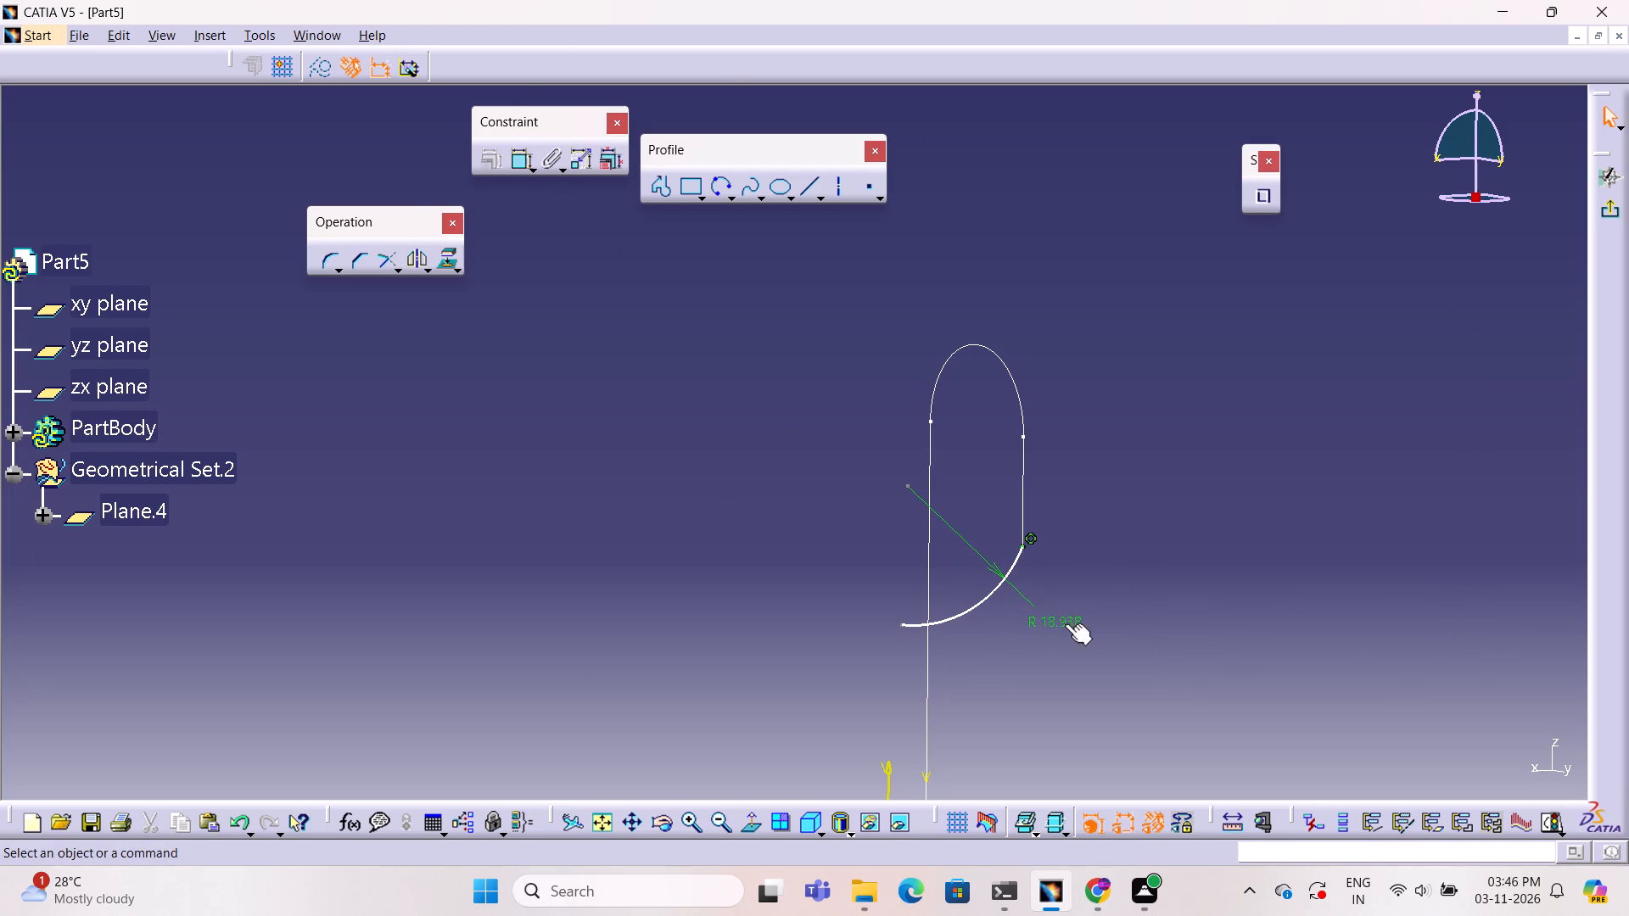
{"action": "double_click", "coordinate": [1065, 623]}
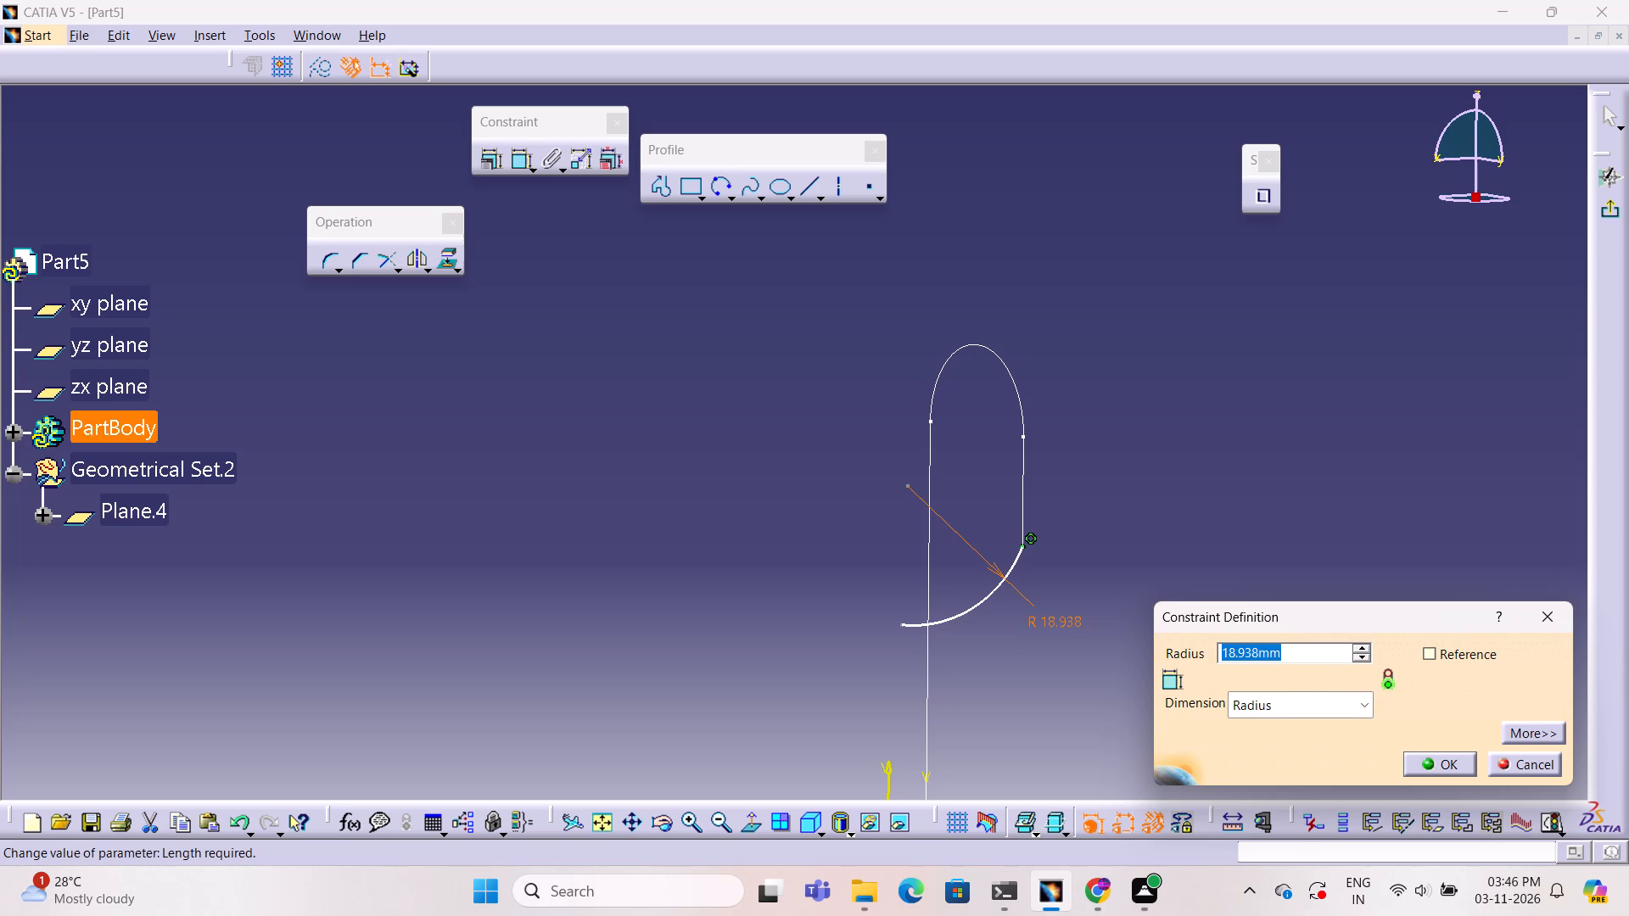
{"action": "type", "text": "11"}
{"action": "type", "text": ".5"}
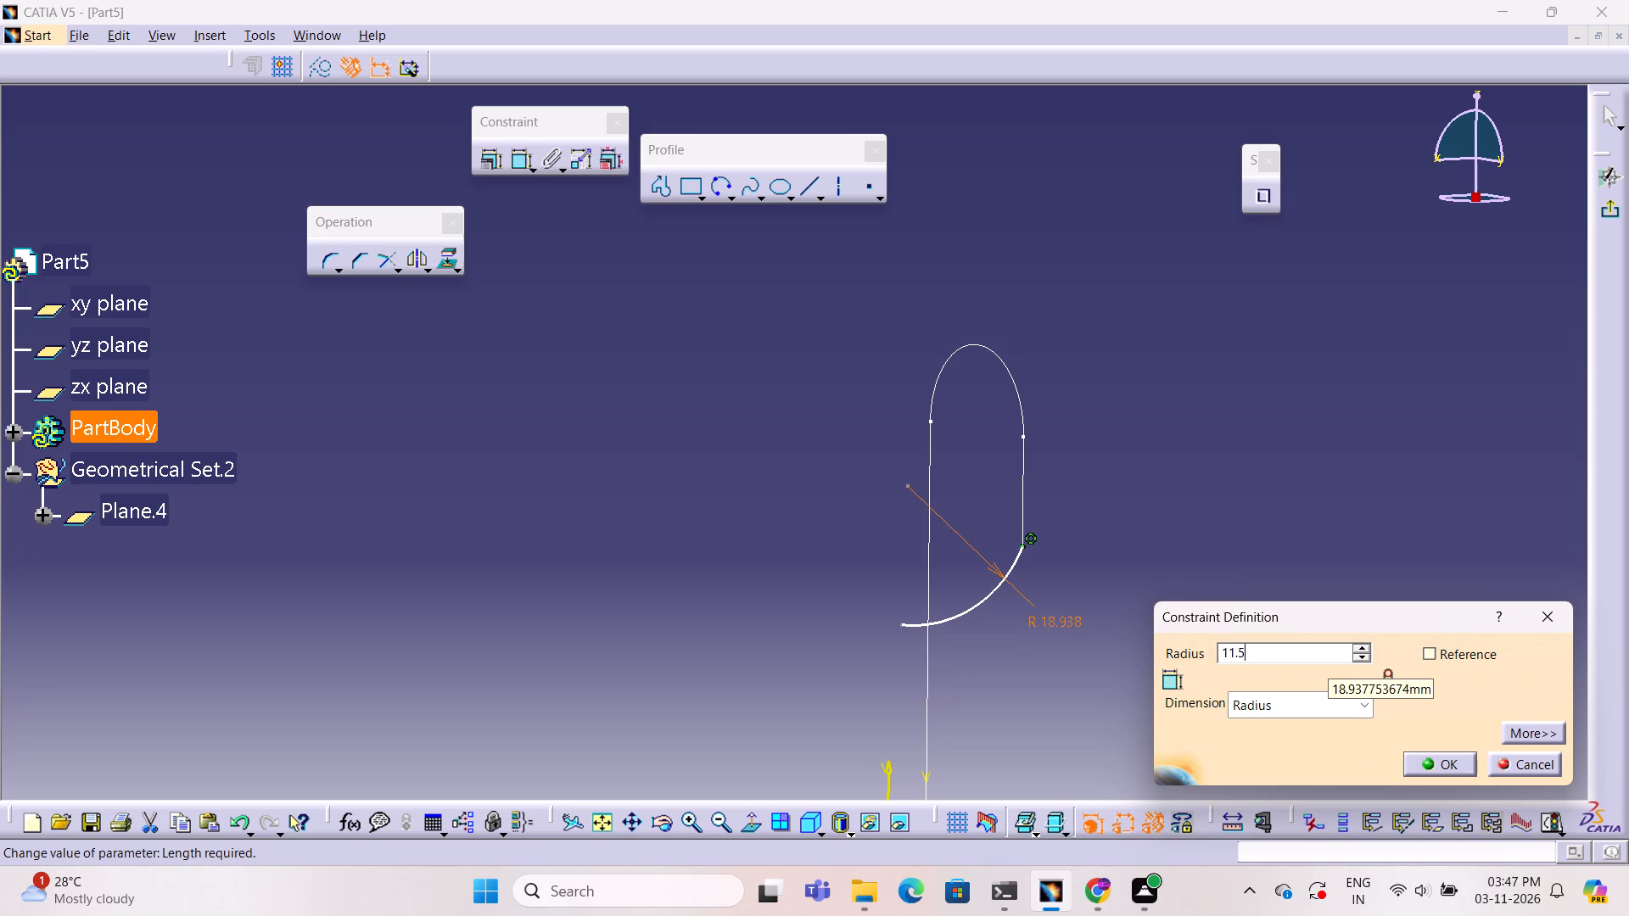
{"action": "key", "text": "Return"}
{"action": "left_click", "coordinate": [1272, 595], "text": "ctrl"}
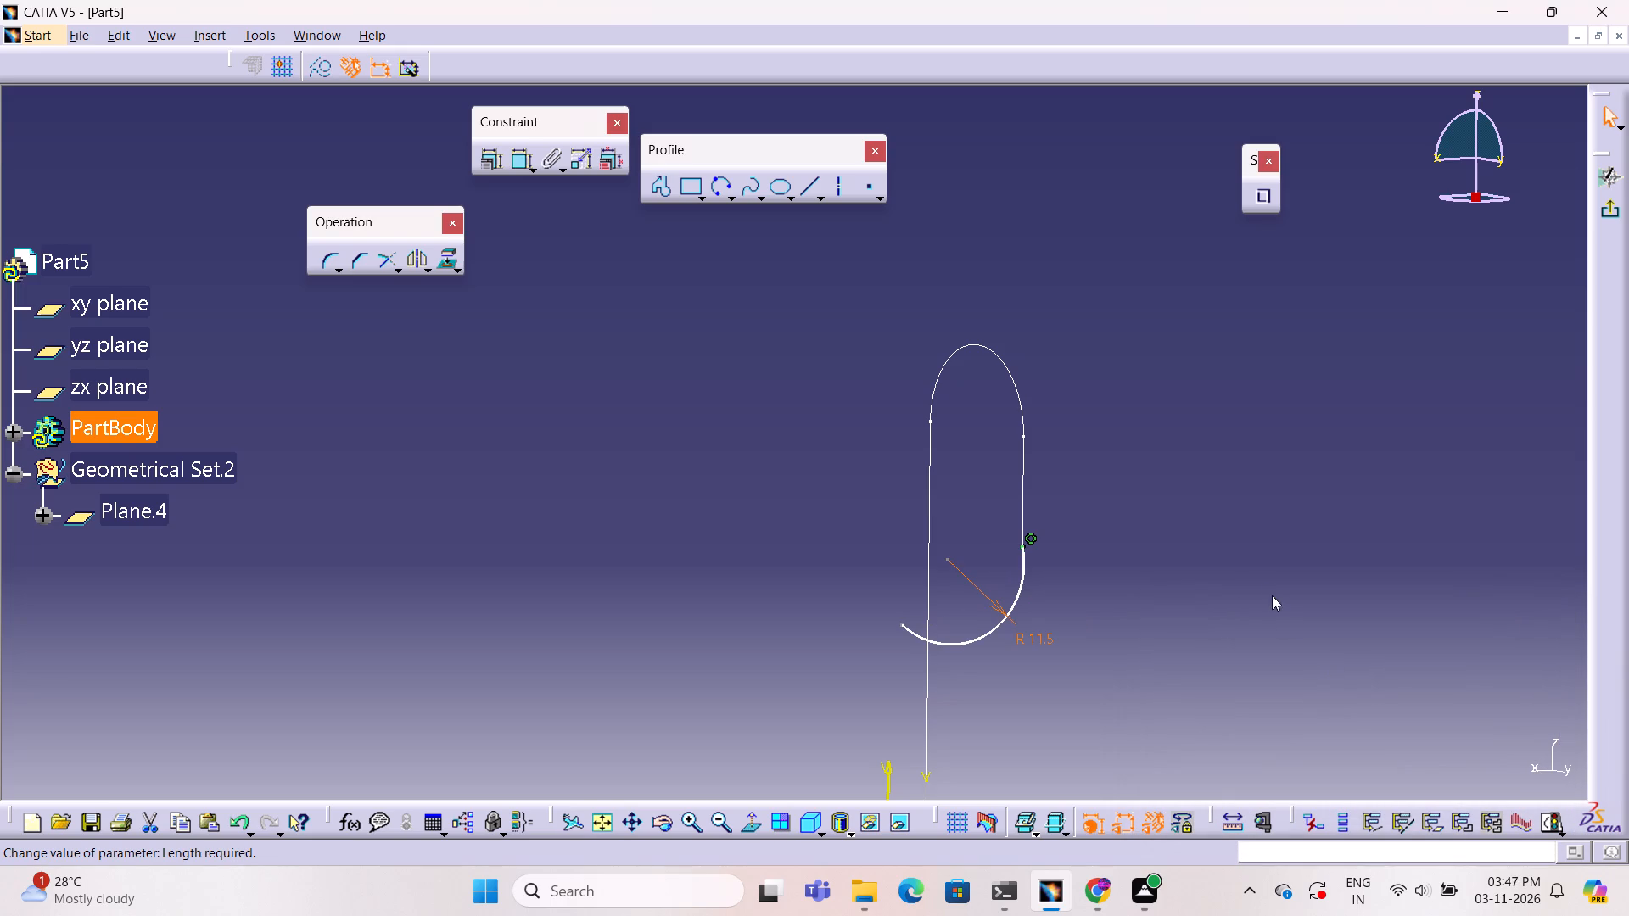
Reposition the 11.5 mm arc so it curves smoothly from the short line toward the hook's long leg.
{"action": "middle_click_drag", "start_coordinate": [1272, 595], "coordinate": [1189, 557], "text": "ctrl"}
{"action": "right_click_drag", "start_coordinate": [1272, 595], "coordinate": [1189, 557], "text": "ctrl"}
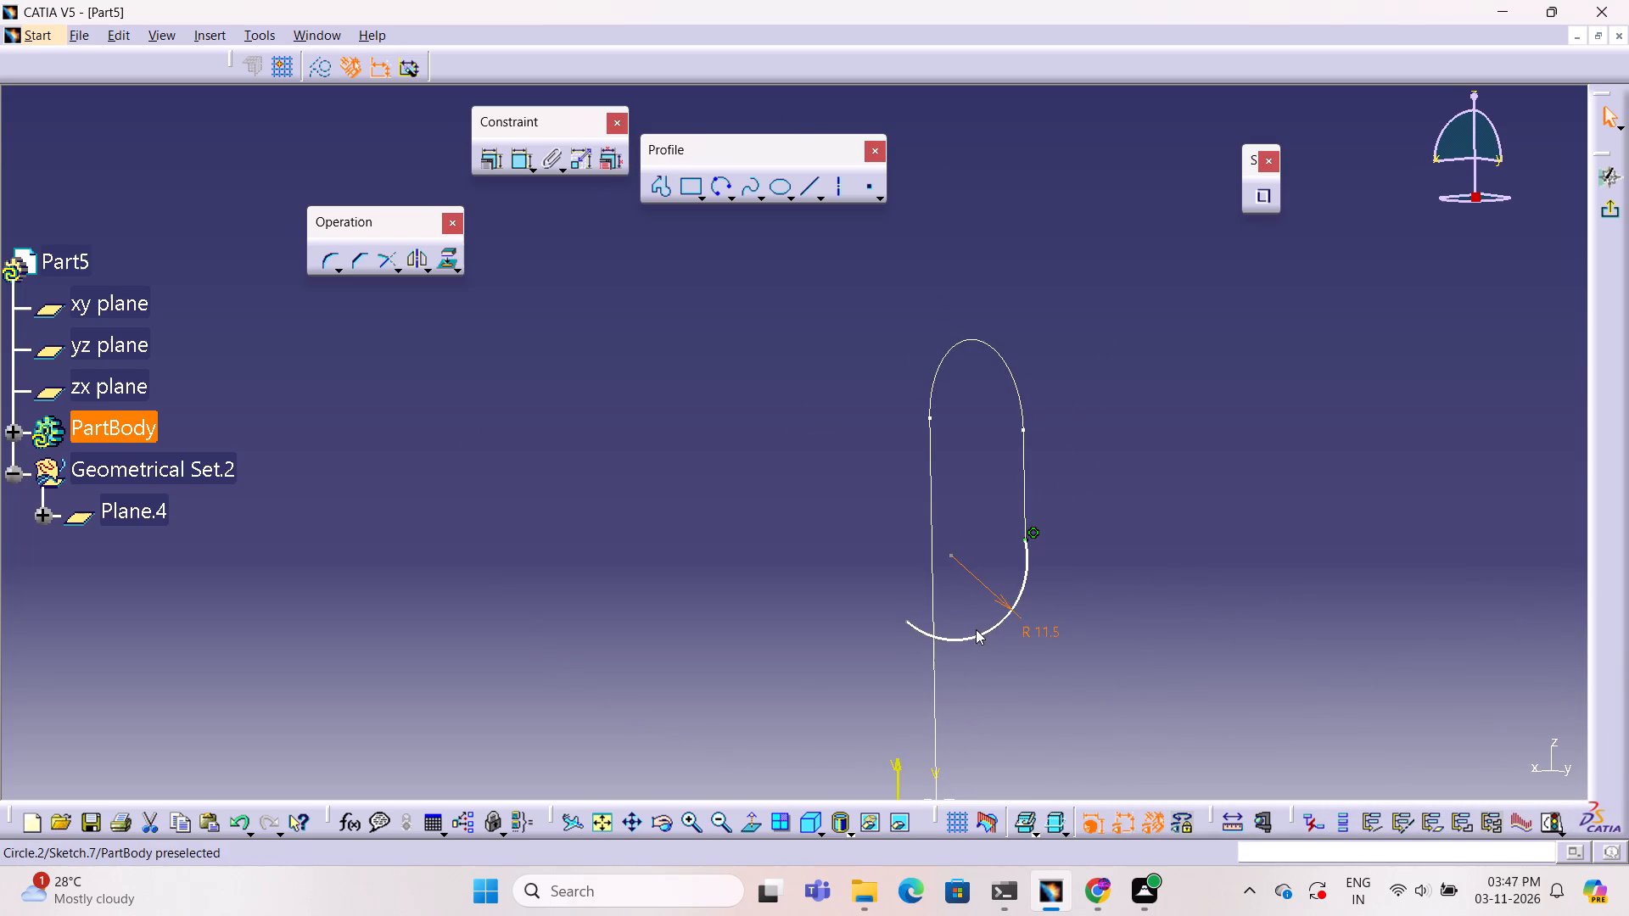
{"action": "left_click_drag", "start_coordinate": [978, 636], "coordinate": [1022, 615]}
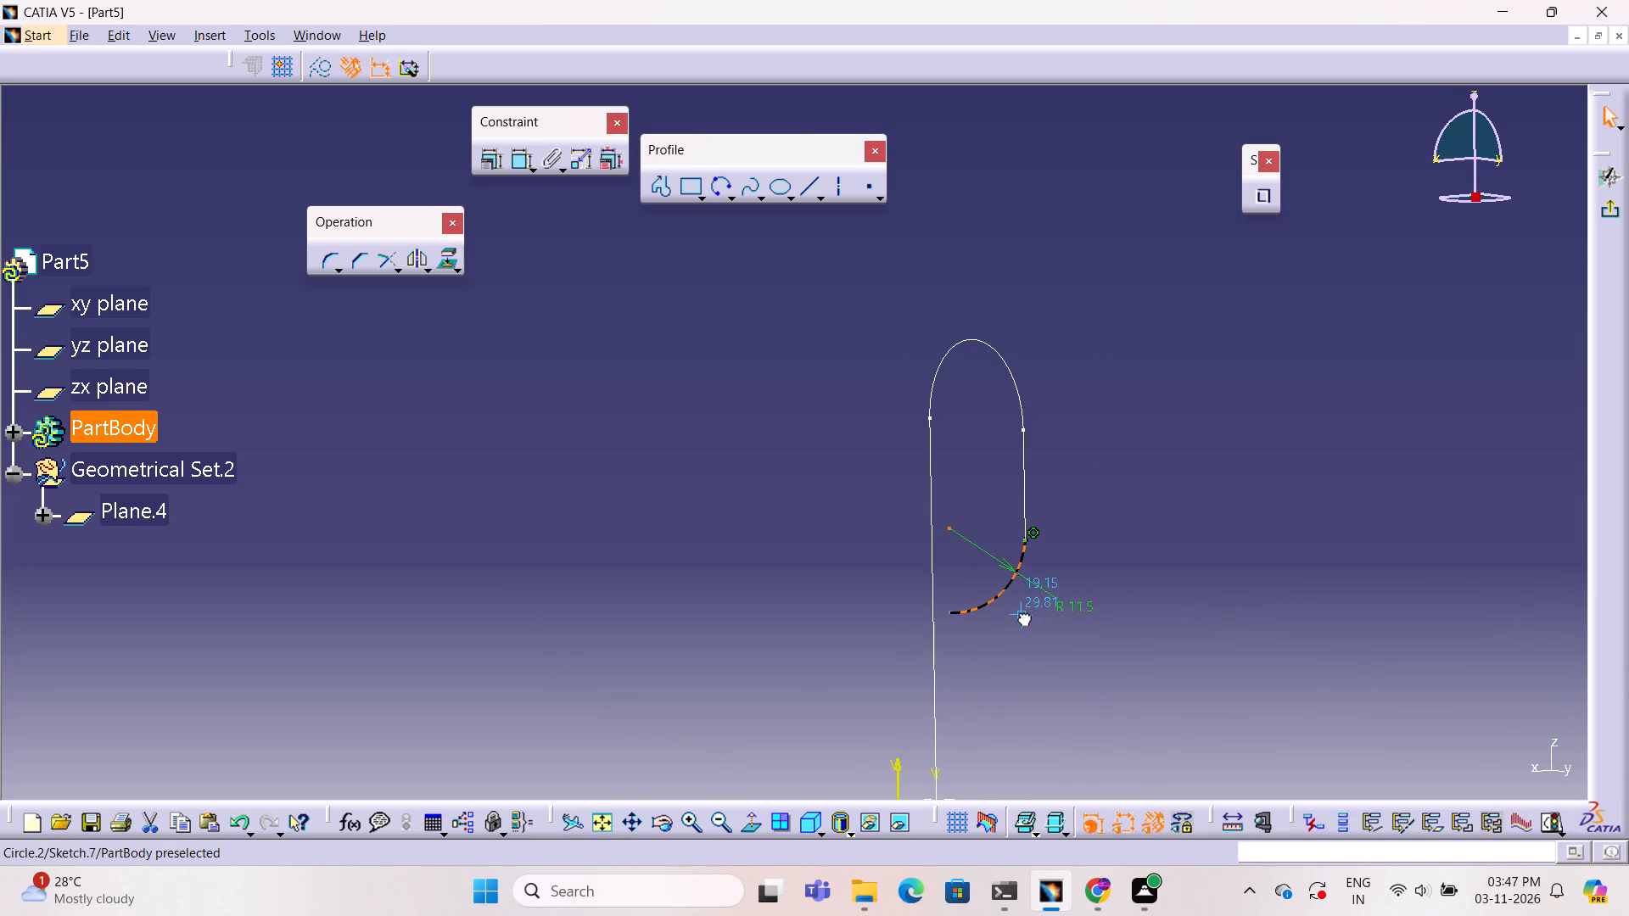
{"action": "left_click_drag", "start_coordinate": [1022, 615], "coordinate": [1000, 619]}
{"action": "left_click", "coordinate": [1117, 578]}
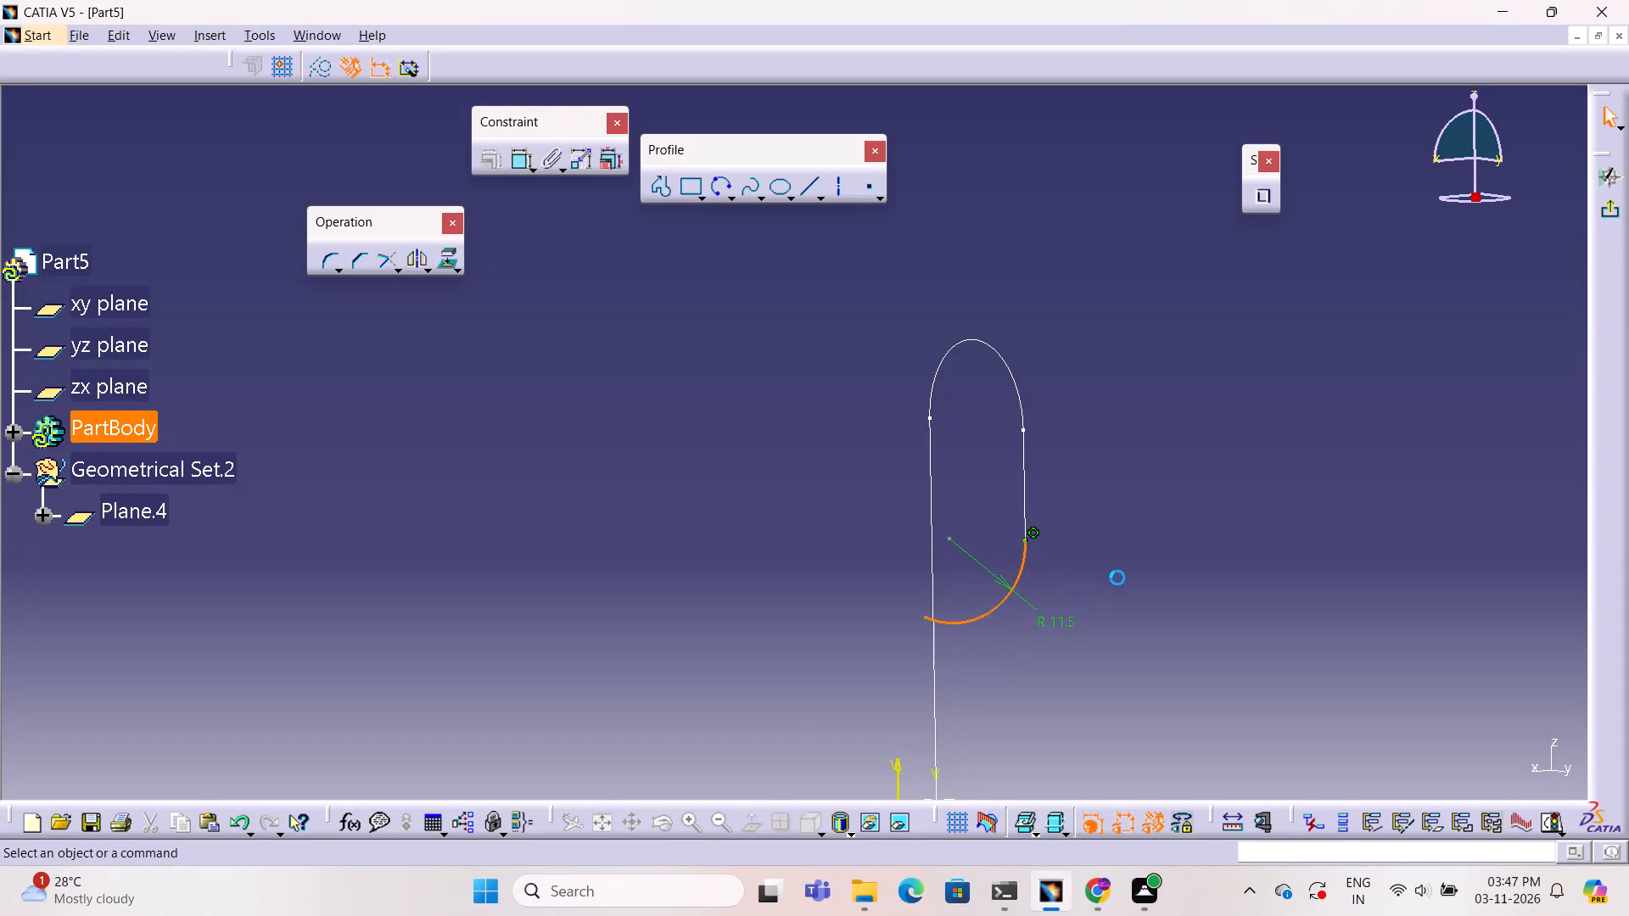
Draw a 15 mm horizontal line at 180 degrees from the arc's free end with the Profile tool and move its length dimension lower.
{"action": "middle_click_drag", "start_coordinate": [1138, 578], "coordinate": [1139, 593], "text": "ctrl"}
{"action": "left_click", "coordinate": [661, 191]}
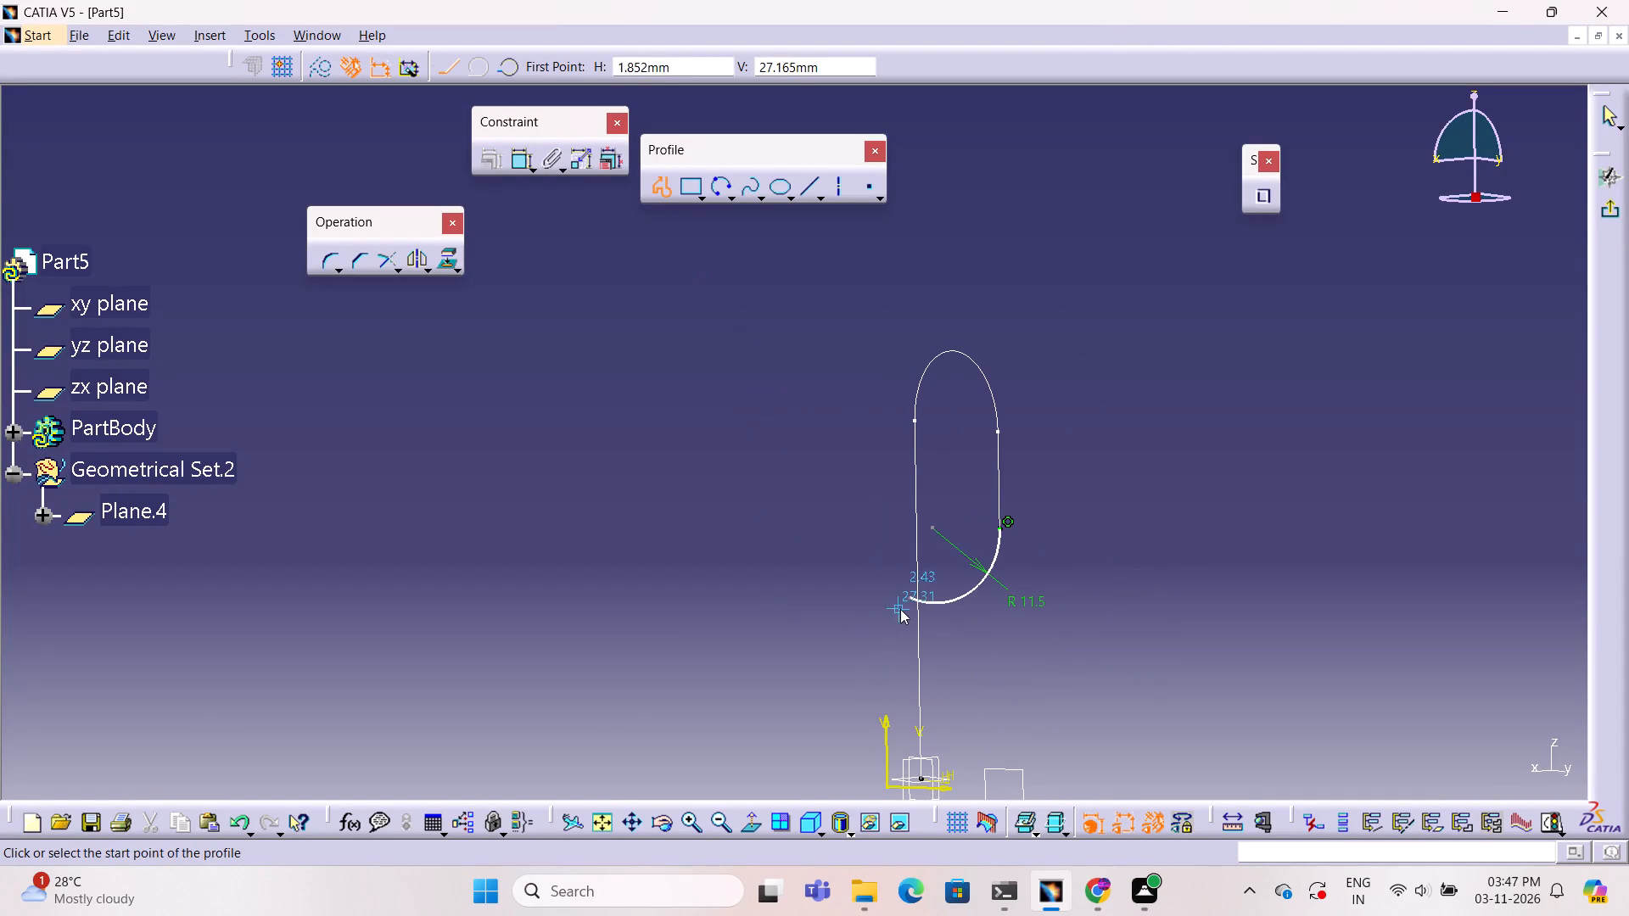
{"action": "left_click", "coordinate": [913, 597]}
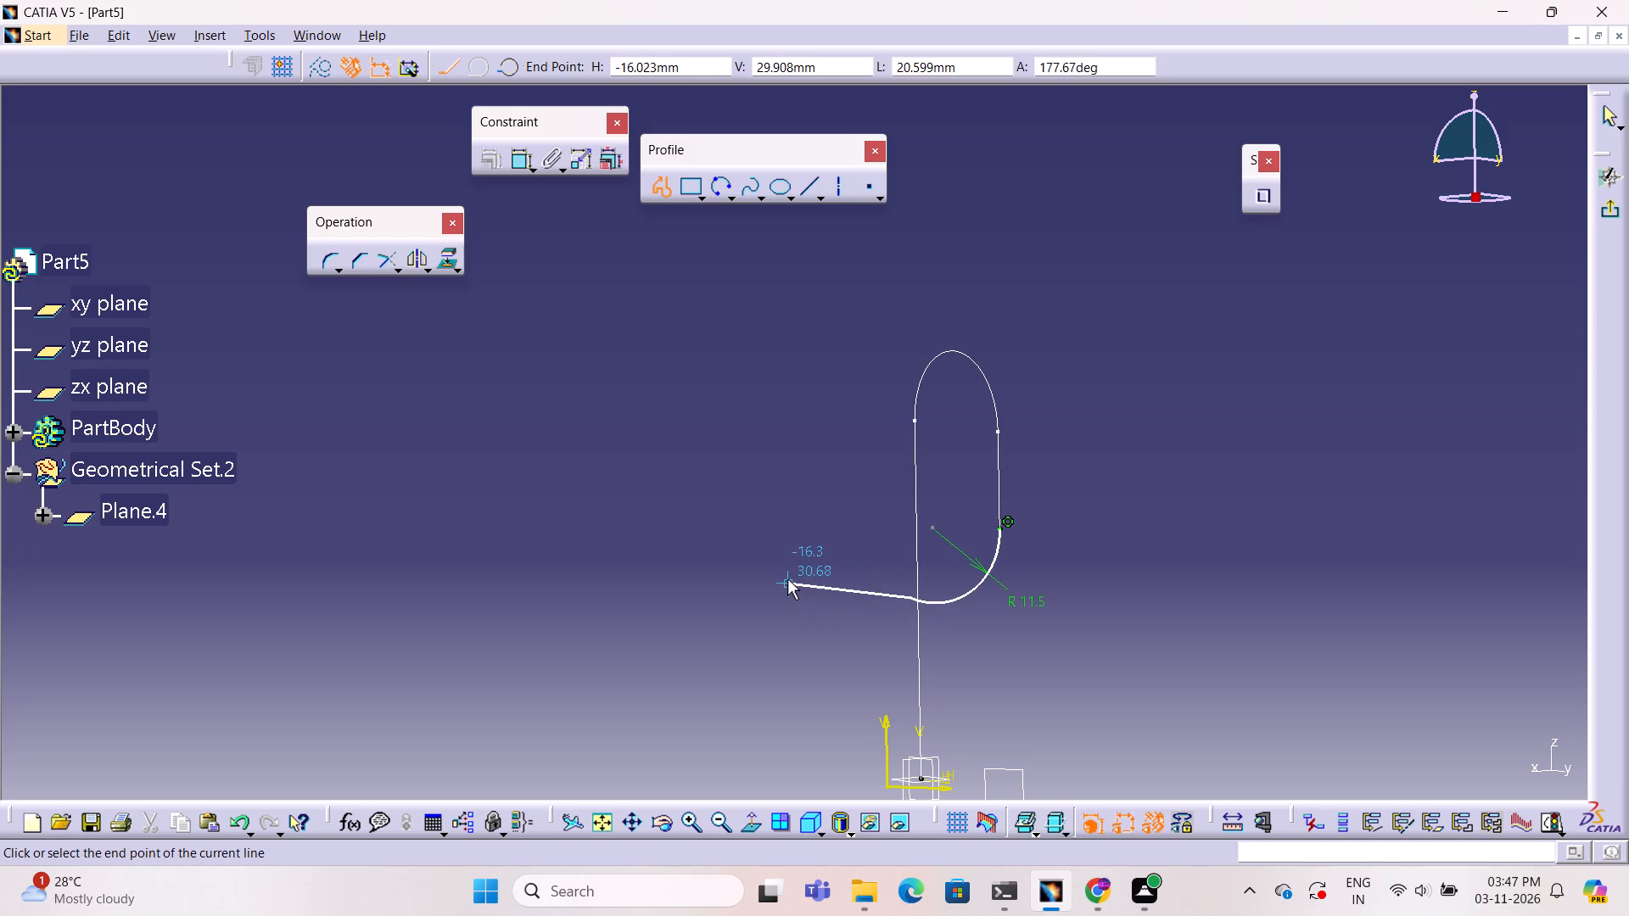
{"action": "key", "text": "Tab"}
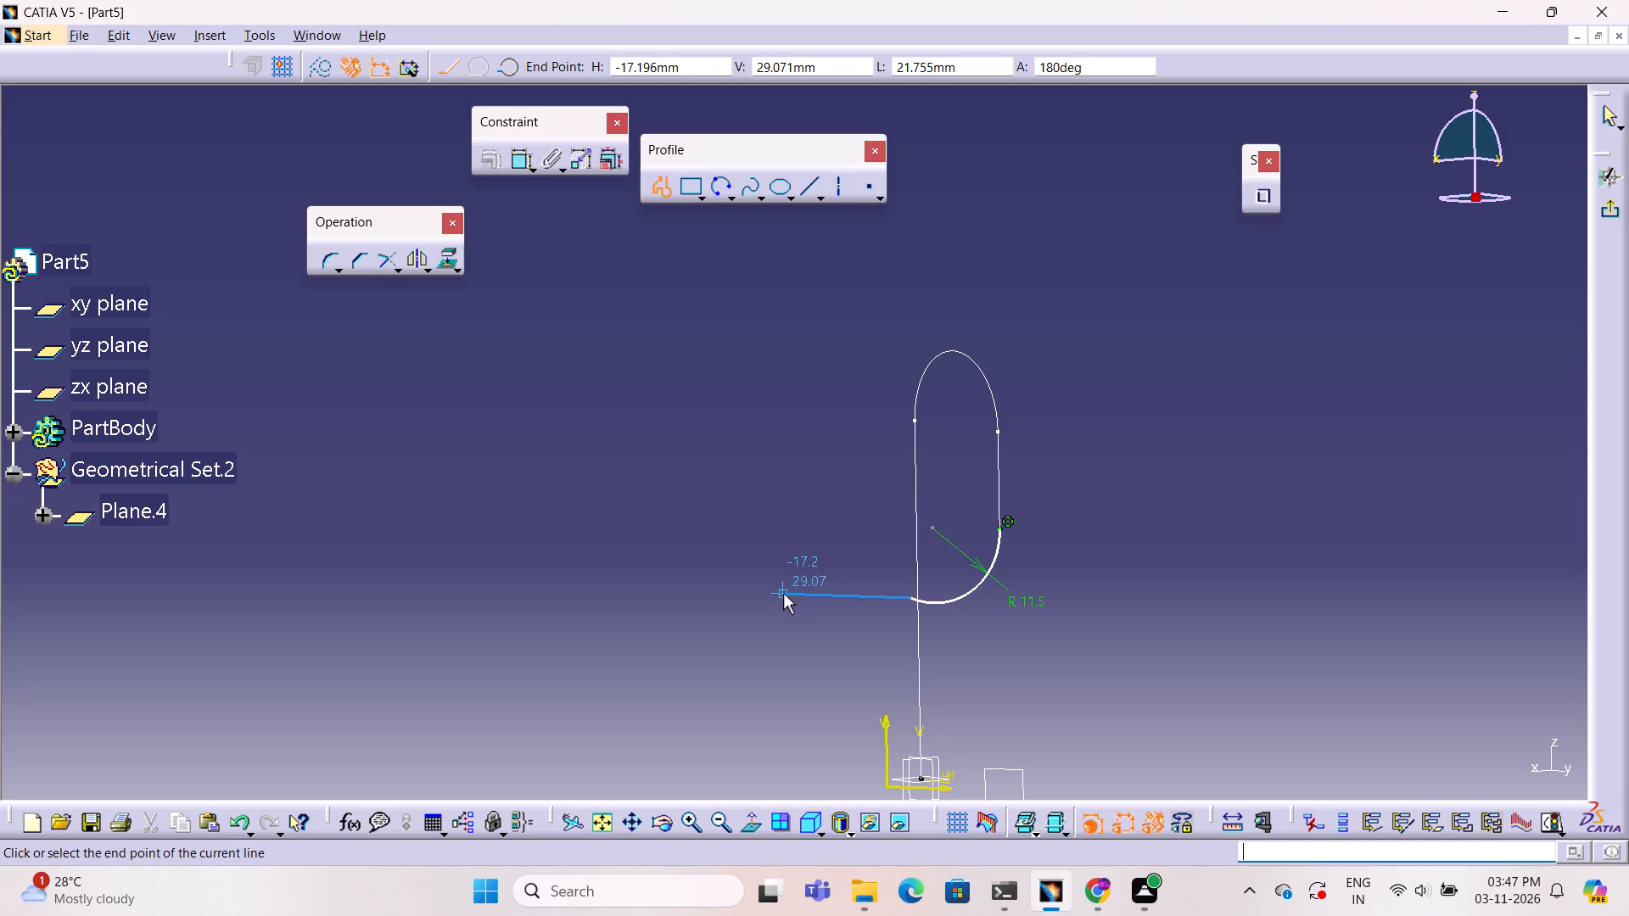
{"action": "key", "text": "Tab"}
{"action": "key", "text": "Tab"}
{"action": "key", "text": "Tab"}
{"action": "type", "text": "15"}
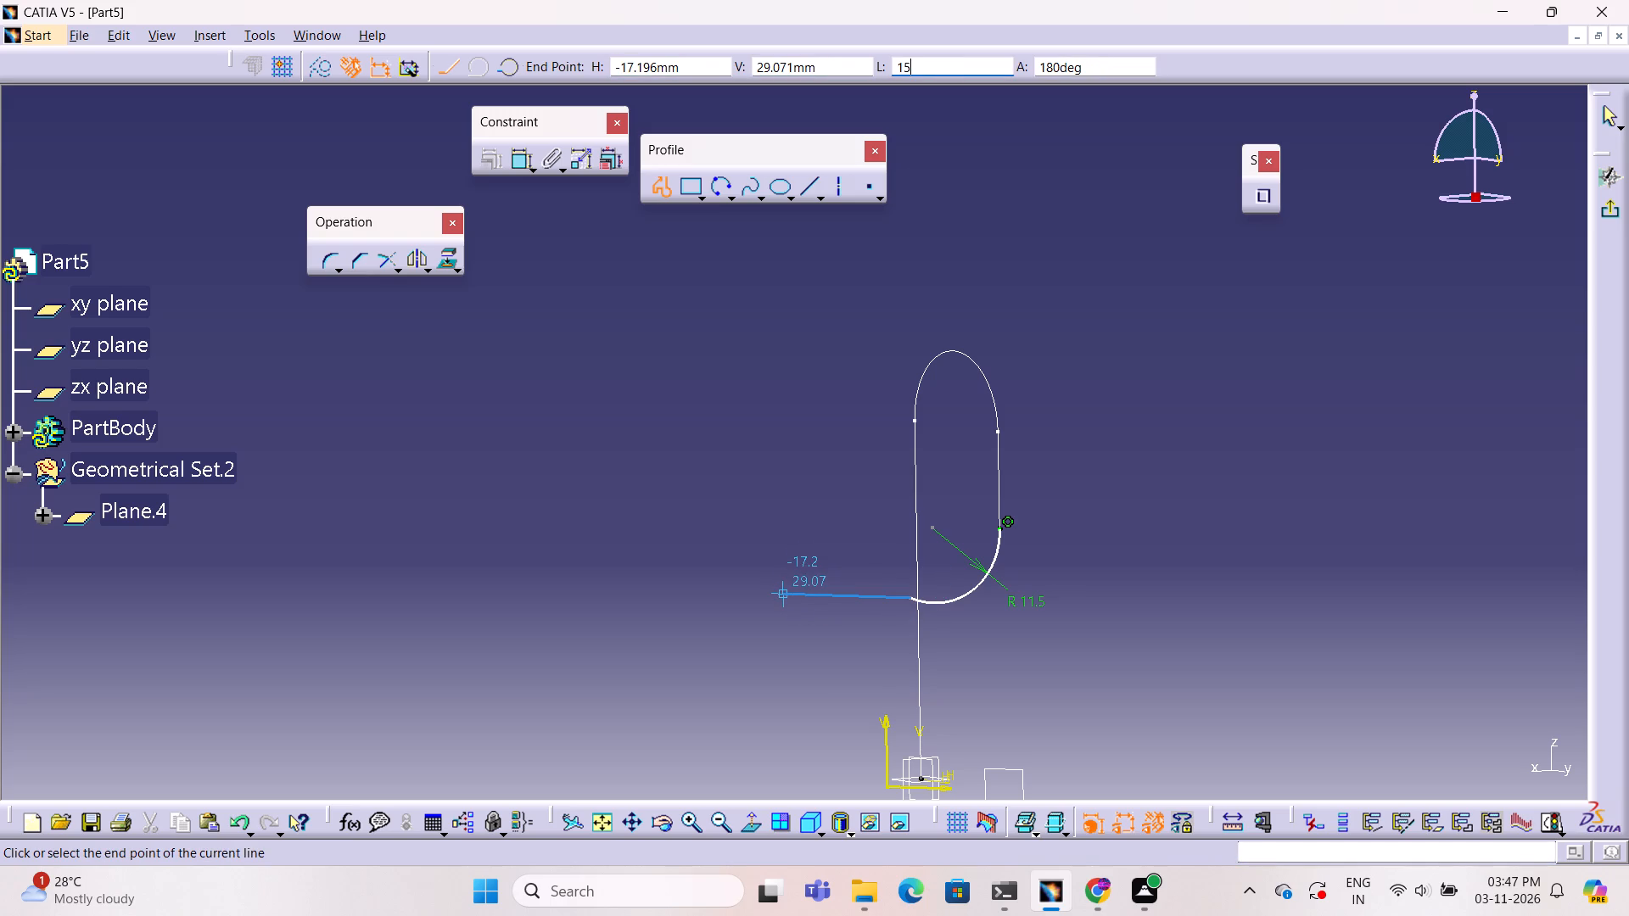
{"action": "key", "text": "Return"}
{"action": "left_click", "coordinate": [790, 594]}
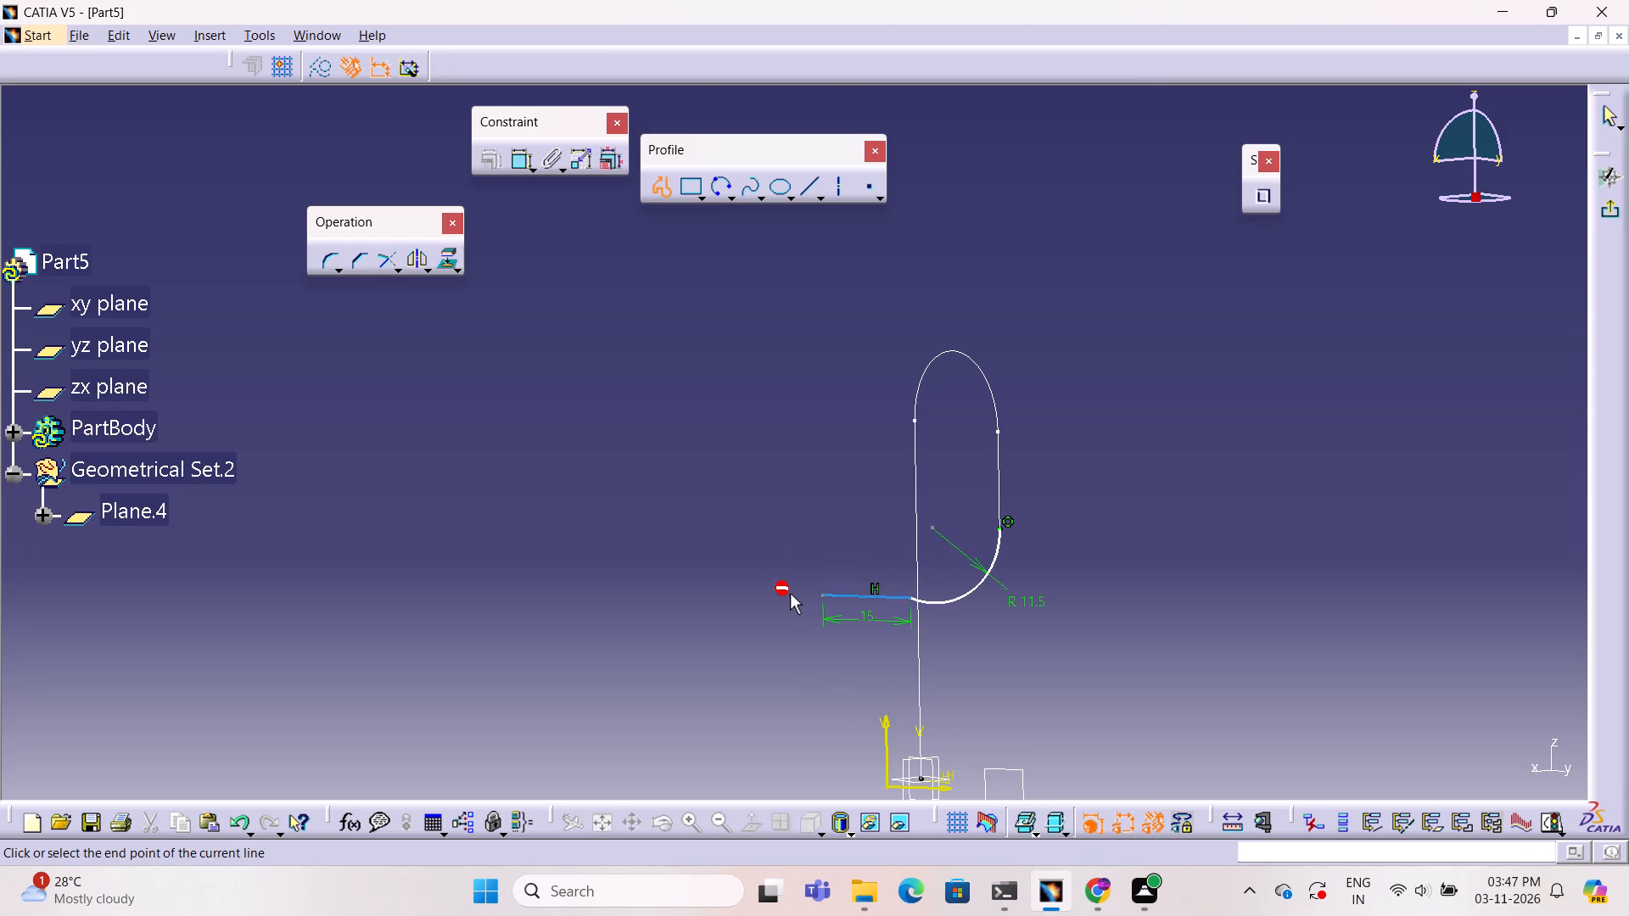
{"action": "key", "text": "Escape"}
{"action": "left_click_drag", "start_coordinate": [882, 621], "coordinate": [874, 662]}
{"action": "left_click", "coordinate": [960, 651]}
Make the arc tangent to the 15 mm horizontal line.
{"action": "left_click", "coordinate": [945, 600], "text": "ctrl"}
{"action": "left_click", "coordinate": [892, 597], "text": "ctrl"}
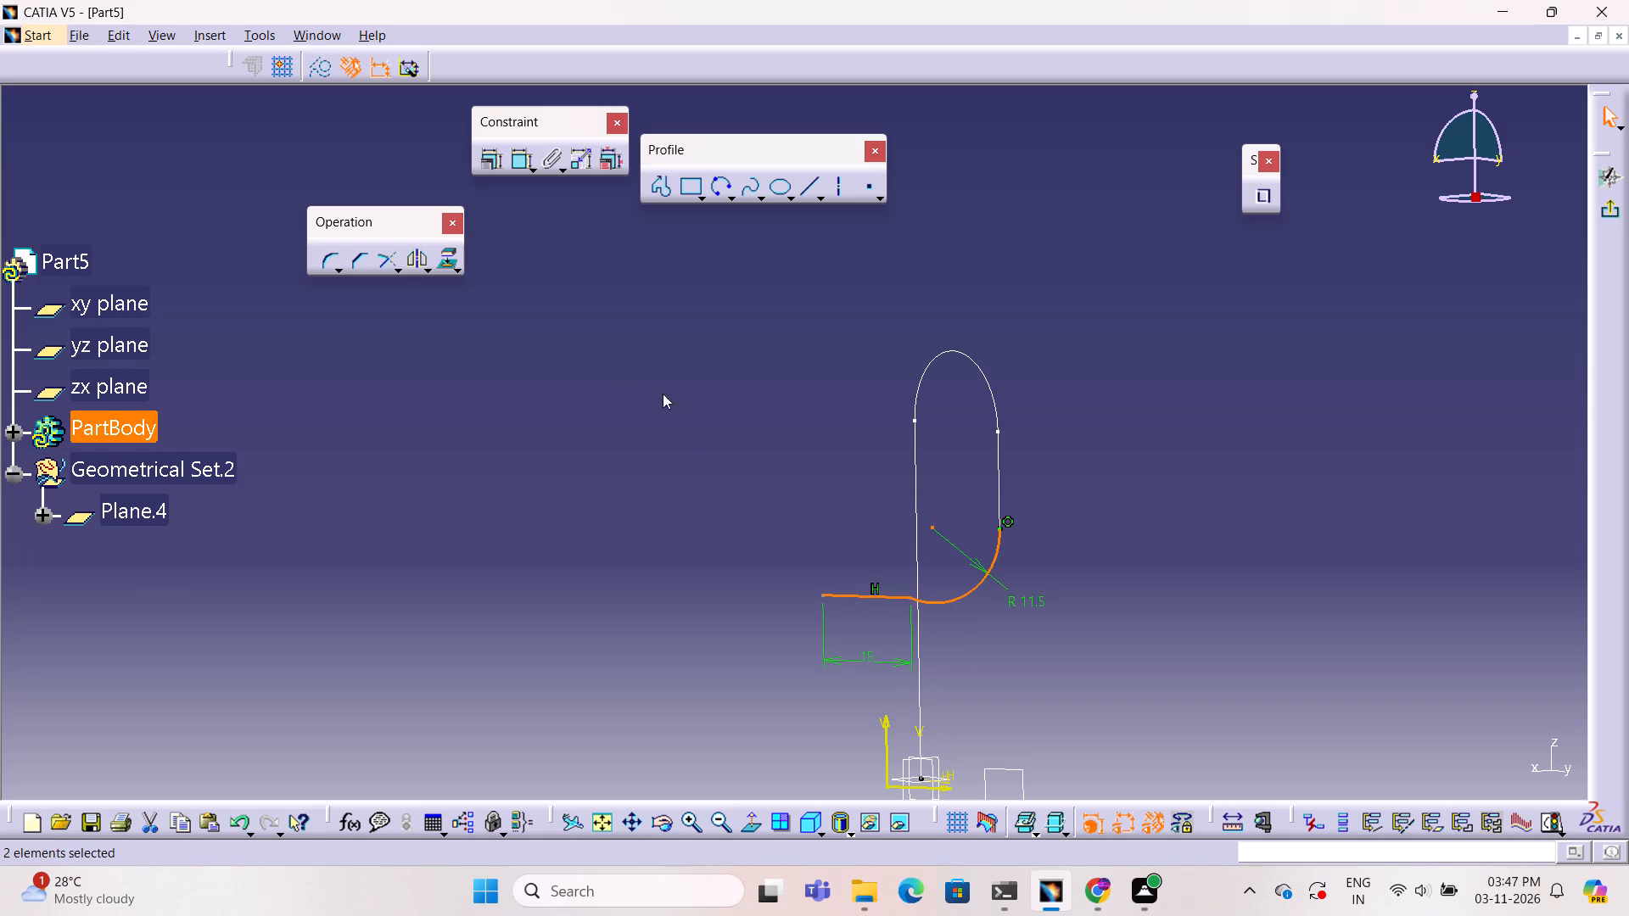
{"action": "left_click", "coordinate": [498, 155]}
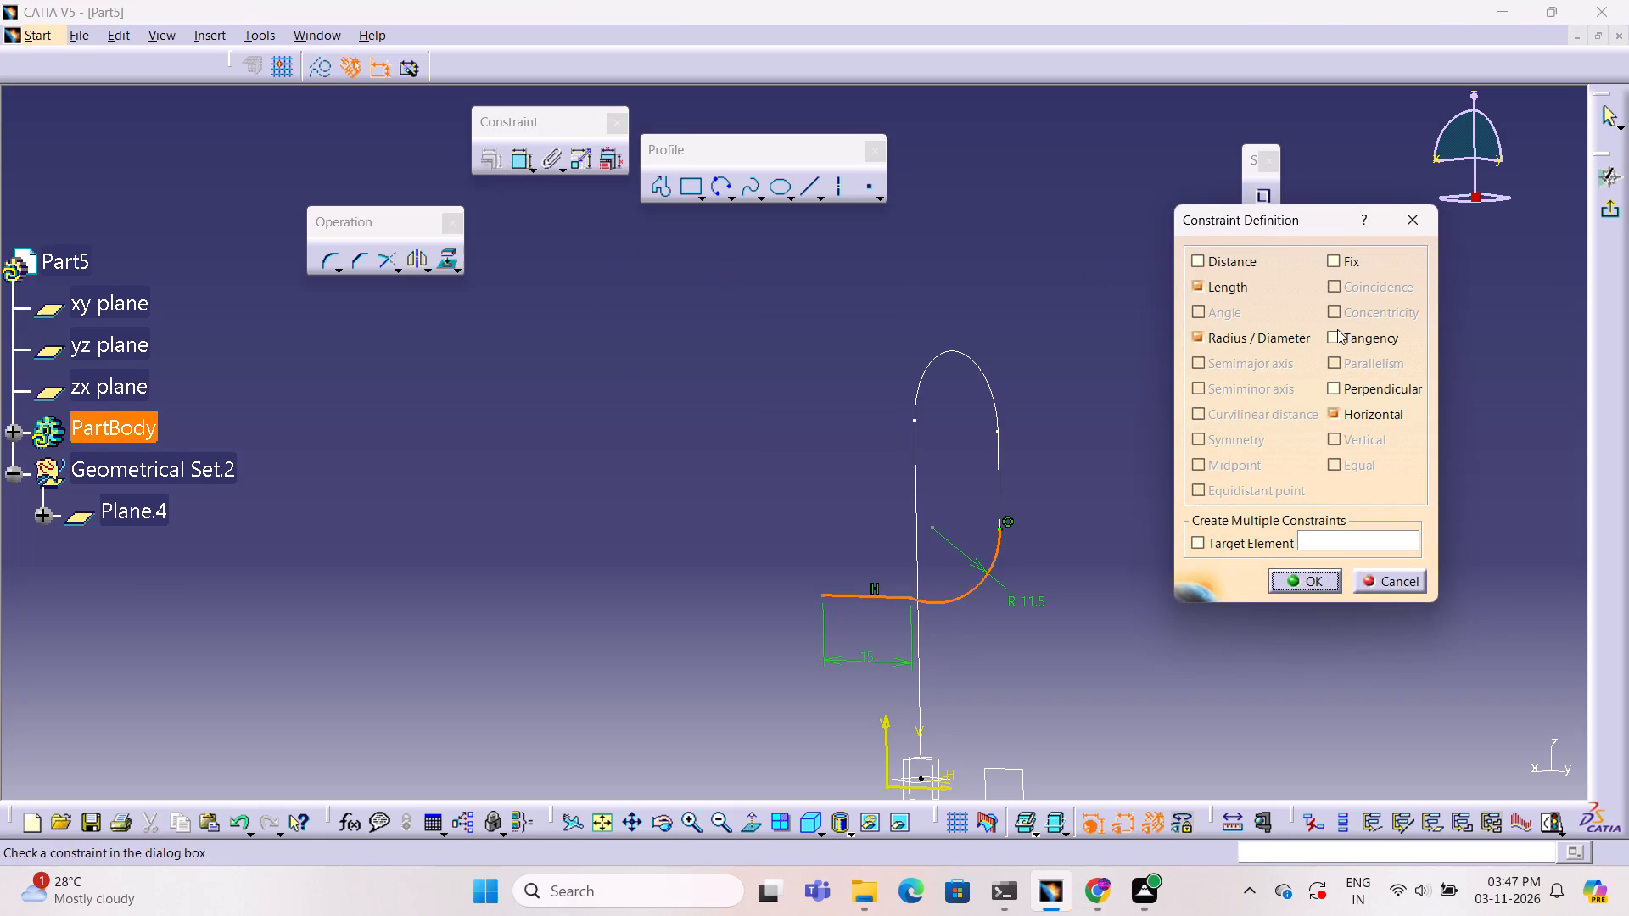
{"action": "left_click", "coordinate": [1335, 333]}
{"action": "double_click", "coordinate": [1312, 578]}
{"action": "left_click", "coordinate": [1125, 585]}
Make the arc tangent to the hook centreline's short straight line.
{"action": "middle_click_drag", "start_coordinate": [1134, 525], "coordinate": [1127, 567], "text": "ctrl"}
{"action": "left_click", "coordinate": [937, 526]}
{"action": "left_click", "coordinate": [942, 489], "text": "ctrl"}
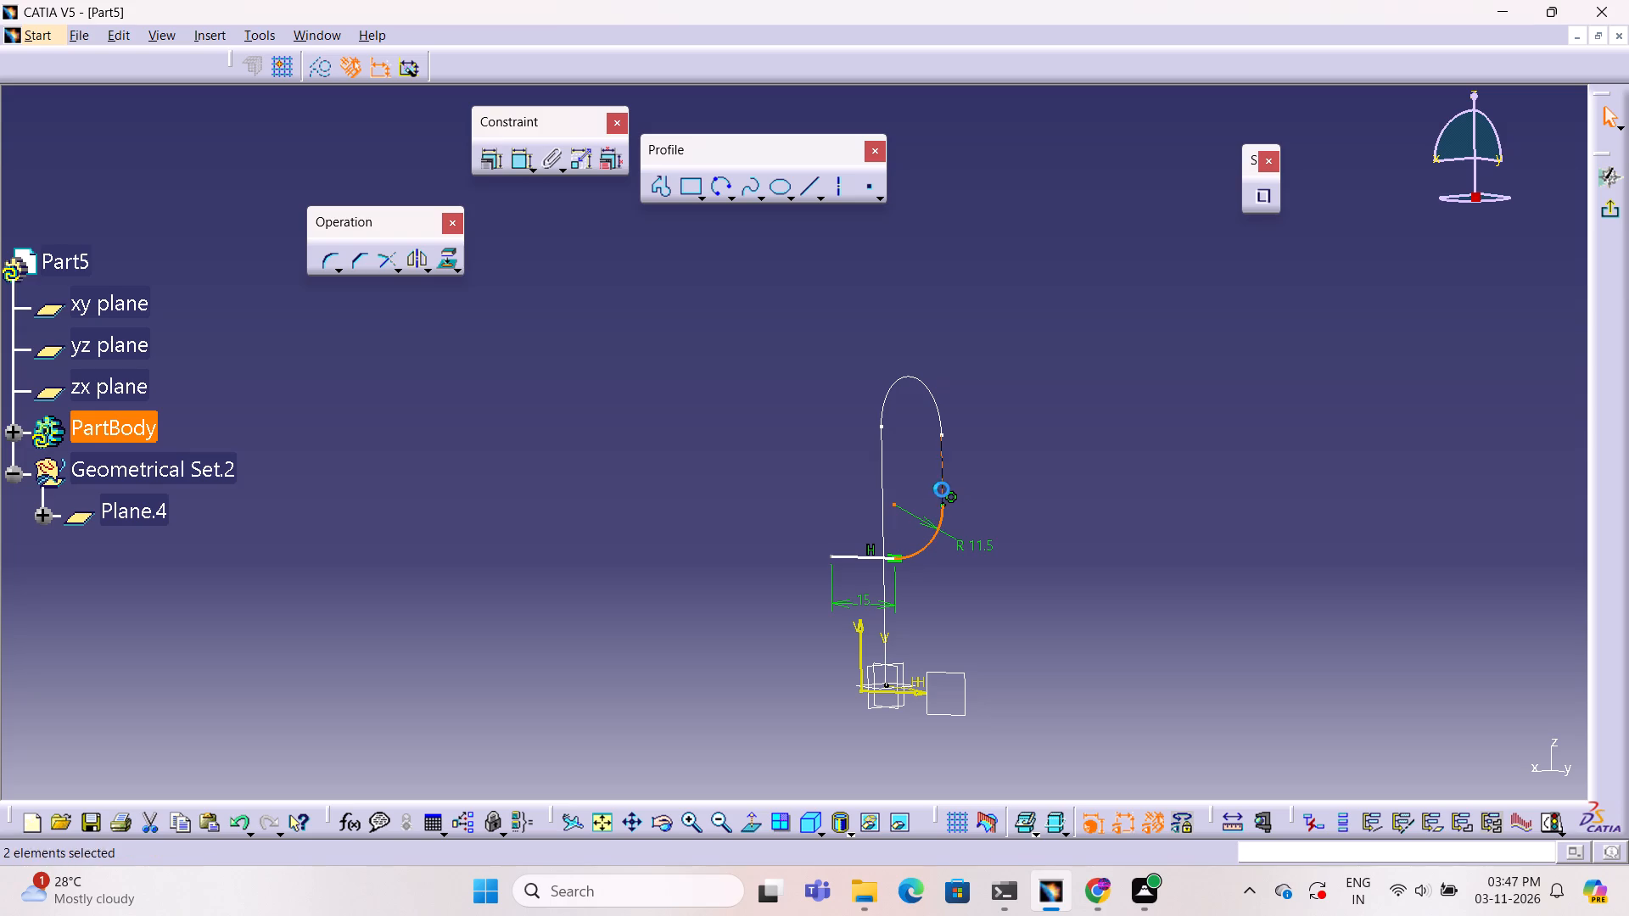
{"action": "left_click", "coordinate": [492, 163]}
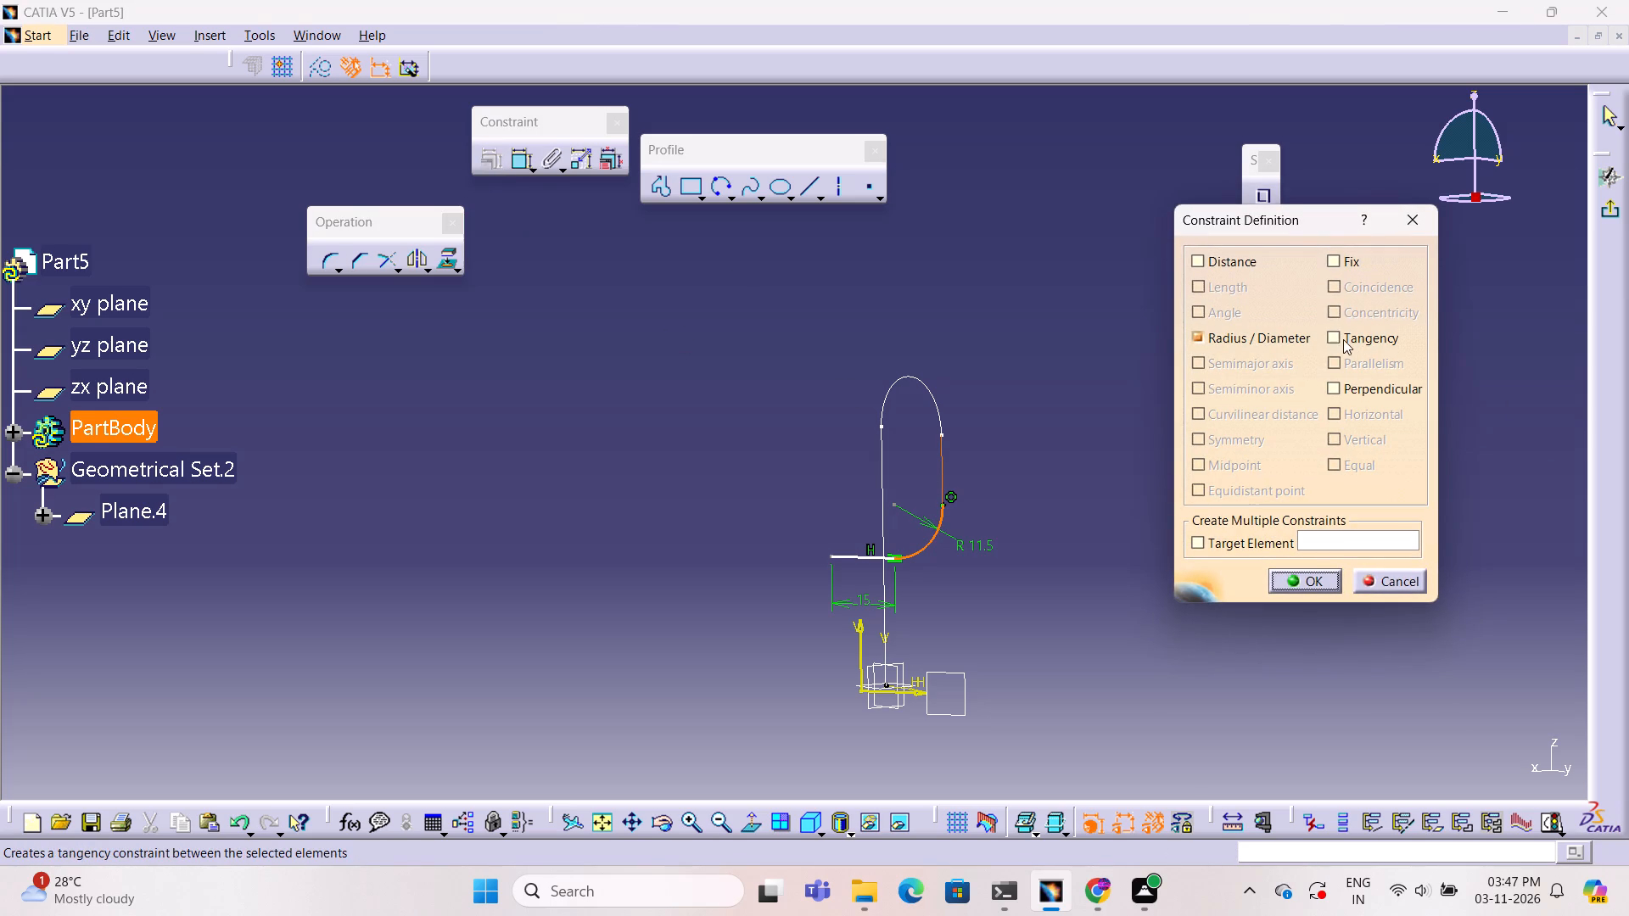
{"action": "left_click", "coordinate": [1340, 338]}
{"action": "left_click", "coordinate": [1316, 578]}
{"action": "left_click", "coordinate": [1054, 479]}
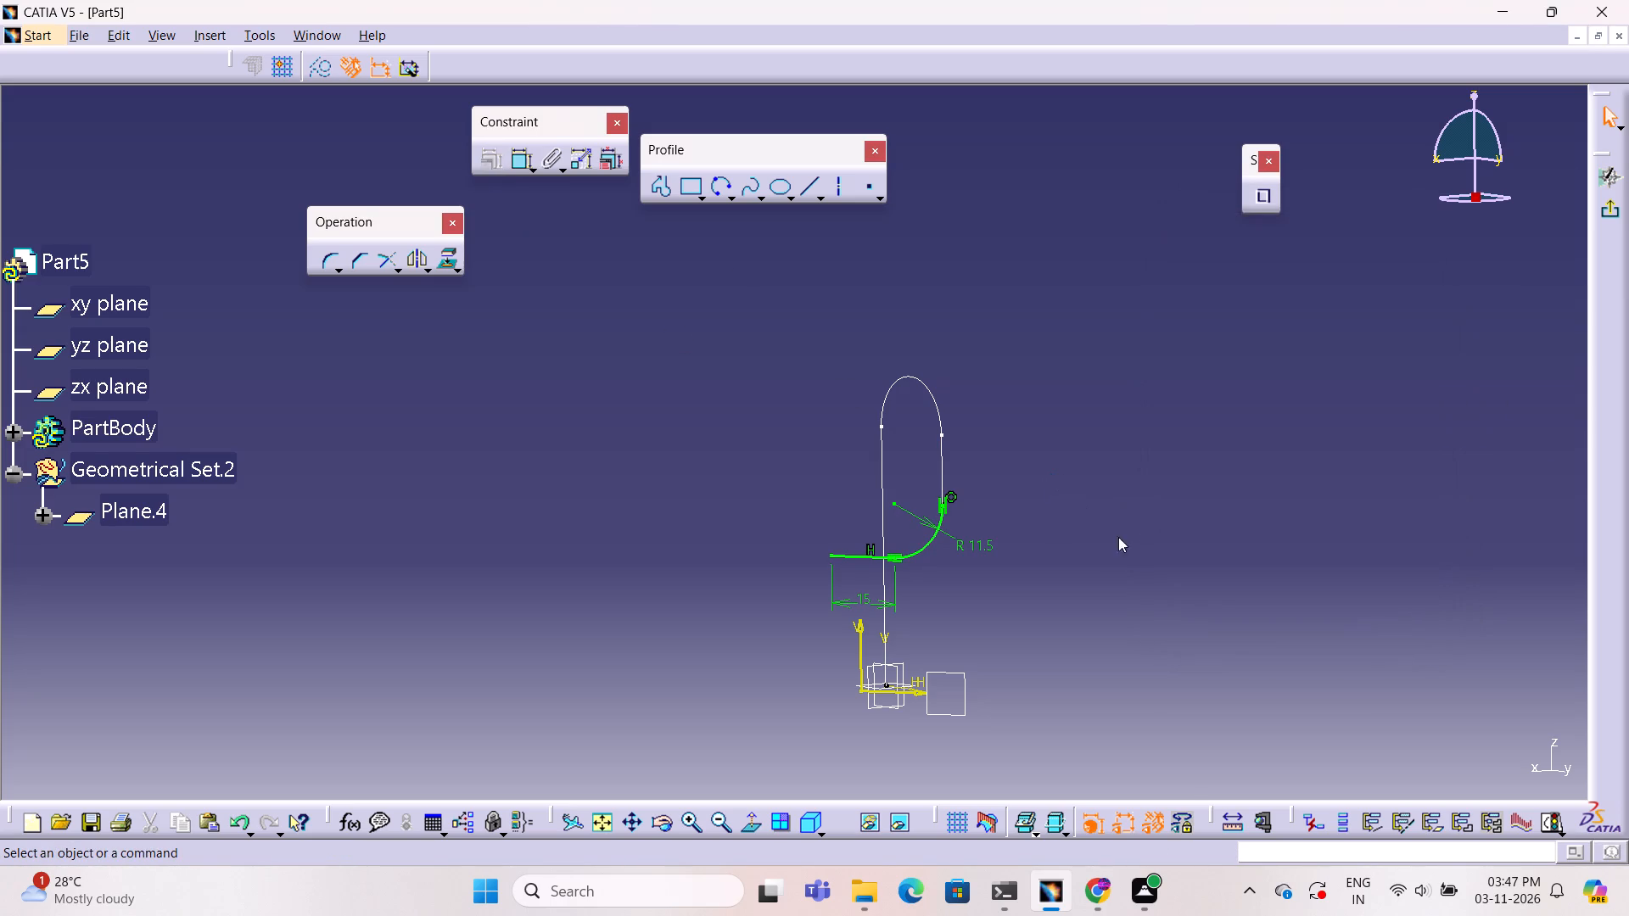
Exit the sketch containing the 11.5 mm arc and 15 mm line.
{"action": "middle_click_drag", "start_coordinate": [1253, 502], "coordinate": [1189, 543], "text": "ctrl"}
{"action": "right_click_drag", "start_coordinate": [1253, 502], "coordinate": [1189, 543], "text": "ctrl"}
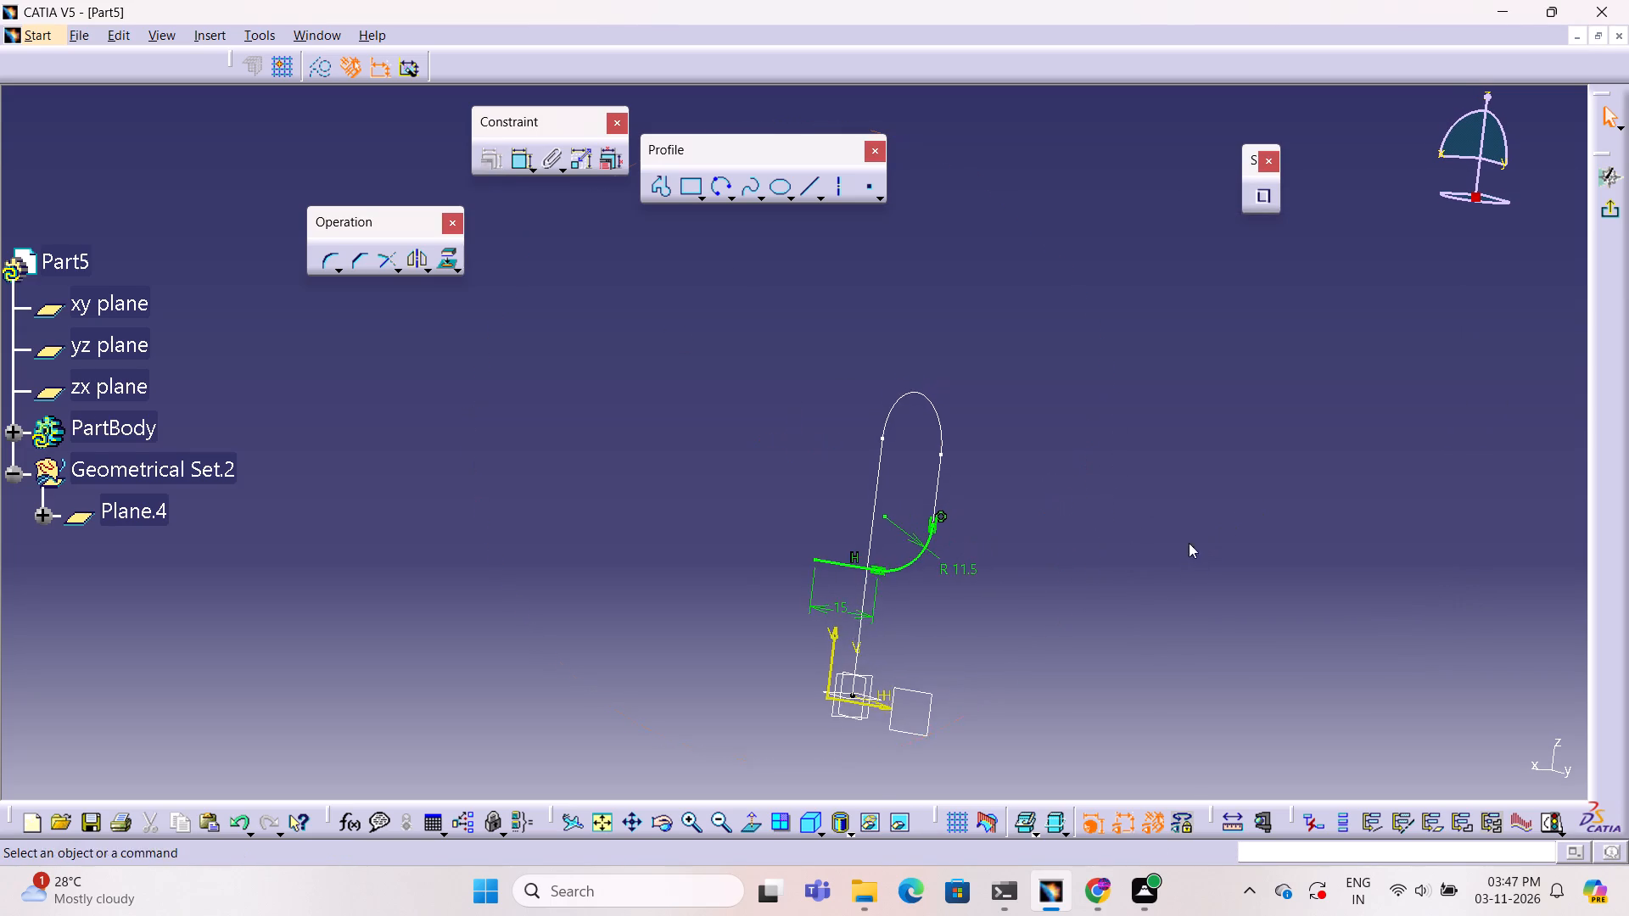
{"action": "middle_click_drag", "start_coordinate": [1189, 543], "coordinate": [1186, 549], "text": "ctrl"}
{"action": "right_click_drag", "start_coordinate": [1189, 543], "coordinate": [1206, 527], "text": "ctrl"}
{"action": "middle_click_drag", "start_coordinate": [1194, 528], "coordinate": [1206, 527], "text": "ctrl"}
{"action": "right_click", "coordinate": [1206, 527], "text": "ctrl"}
{"action": "right_click", "coordinate": [1206, 527]}
{"action": "right_click", "coordinate": [1206, 527]}
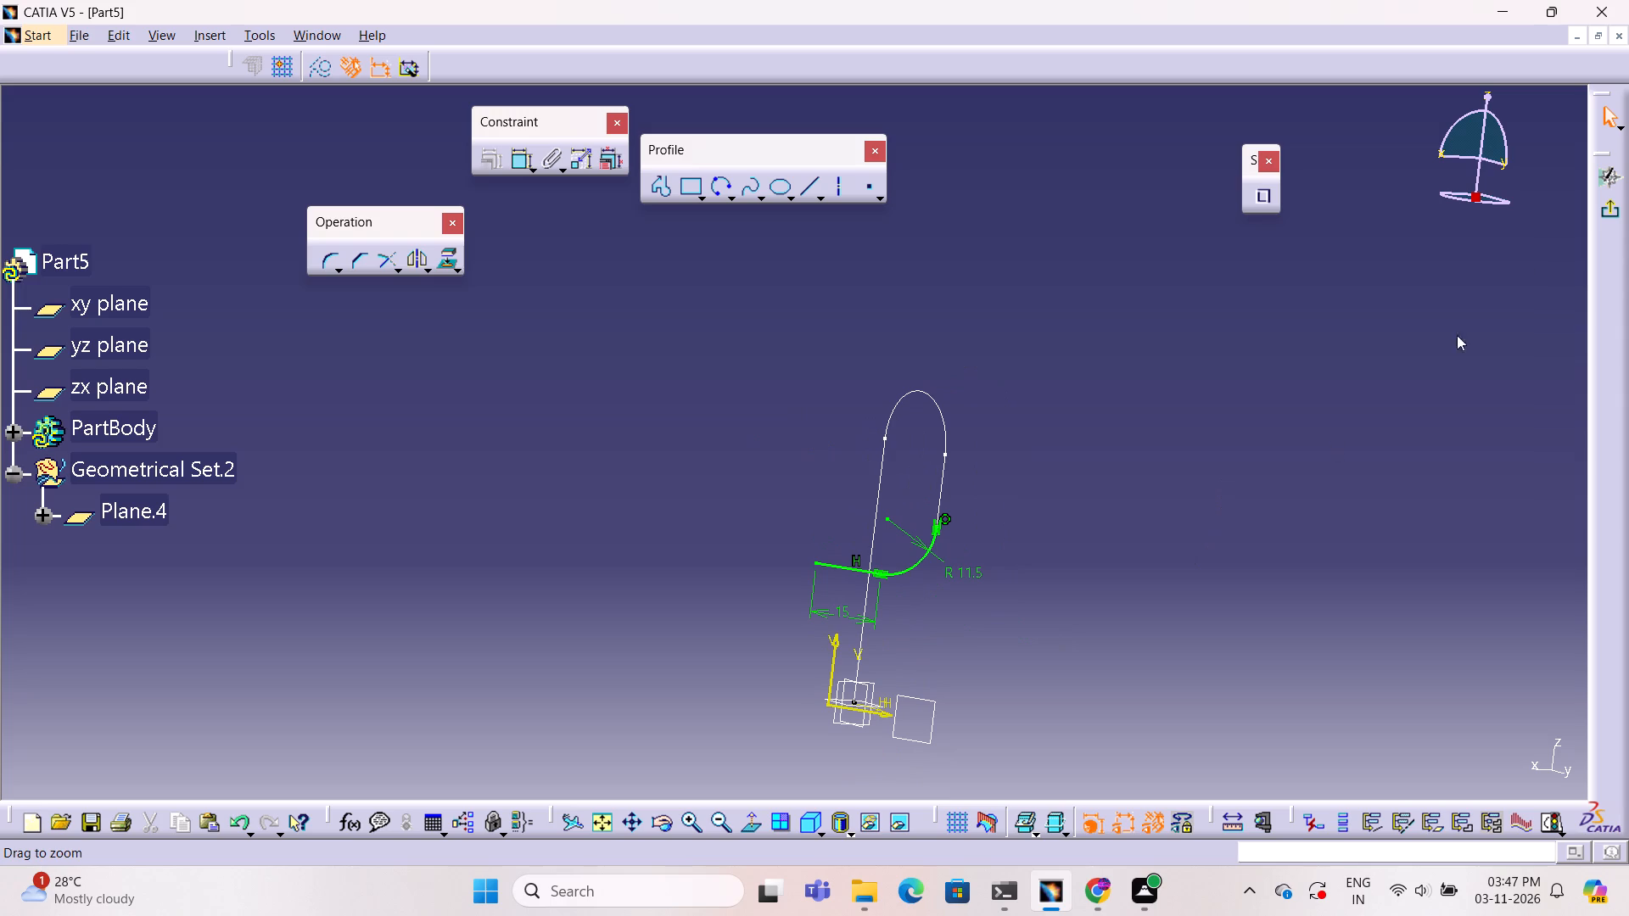
{"action": "left_click", "coordinate": [1607, 204]}
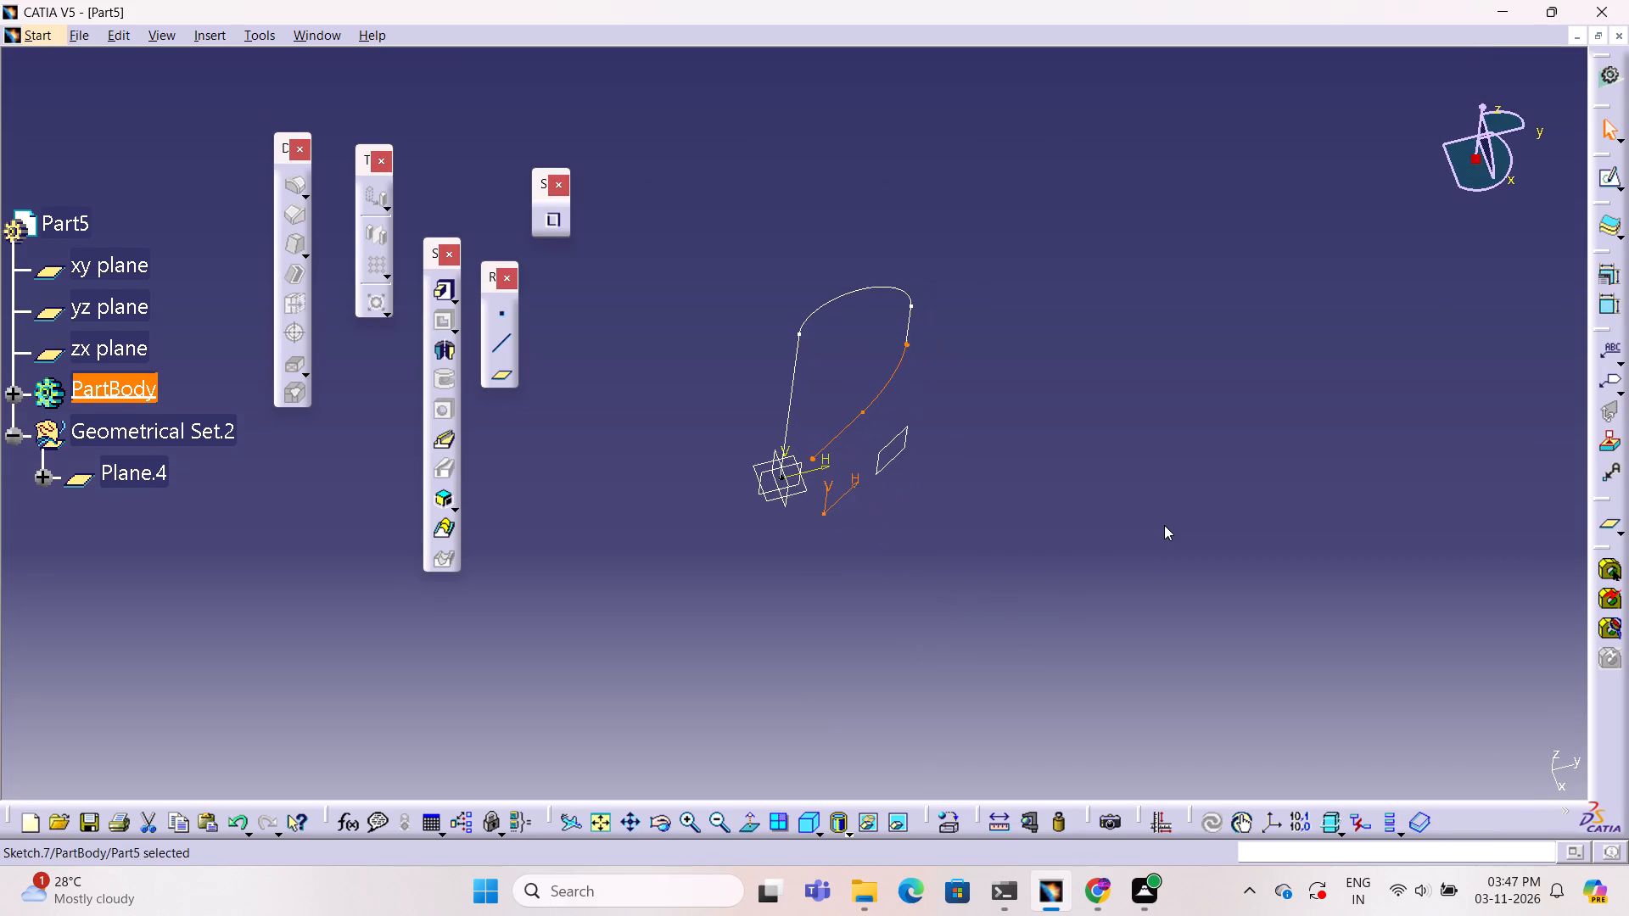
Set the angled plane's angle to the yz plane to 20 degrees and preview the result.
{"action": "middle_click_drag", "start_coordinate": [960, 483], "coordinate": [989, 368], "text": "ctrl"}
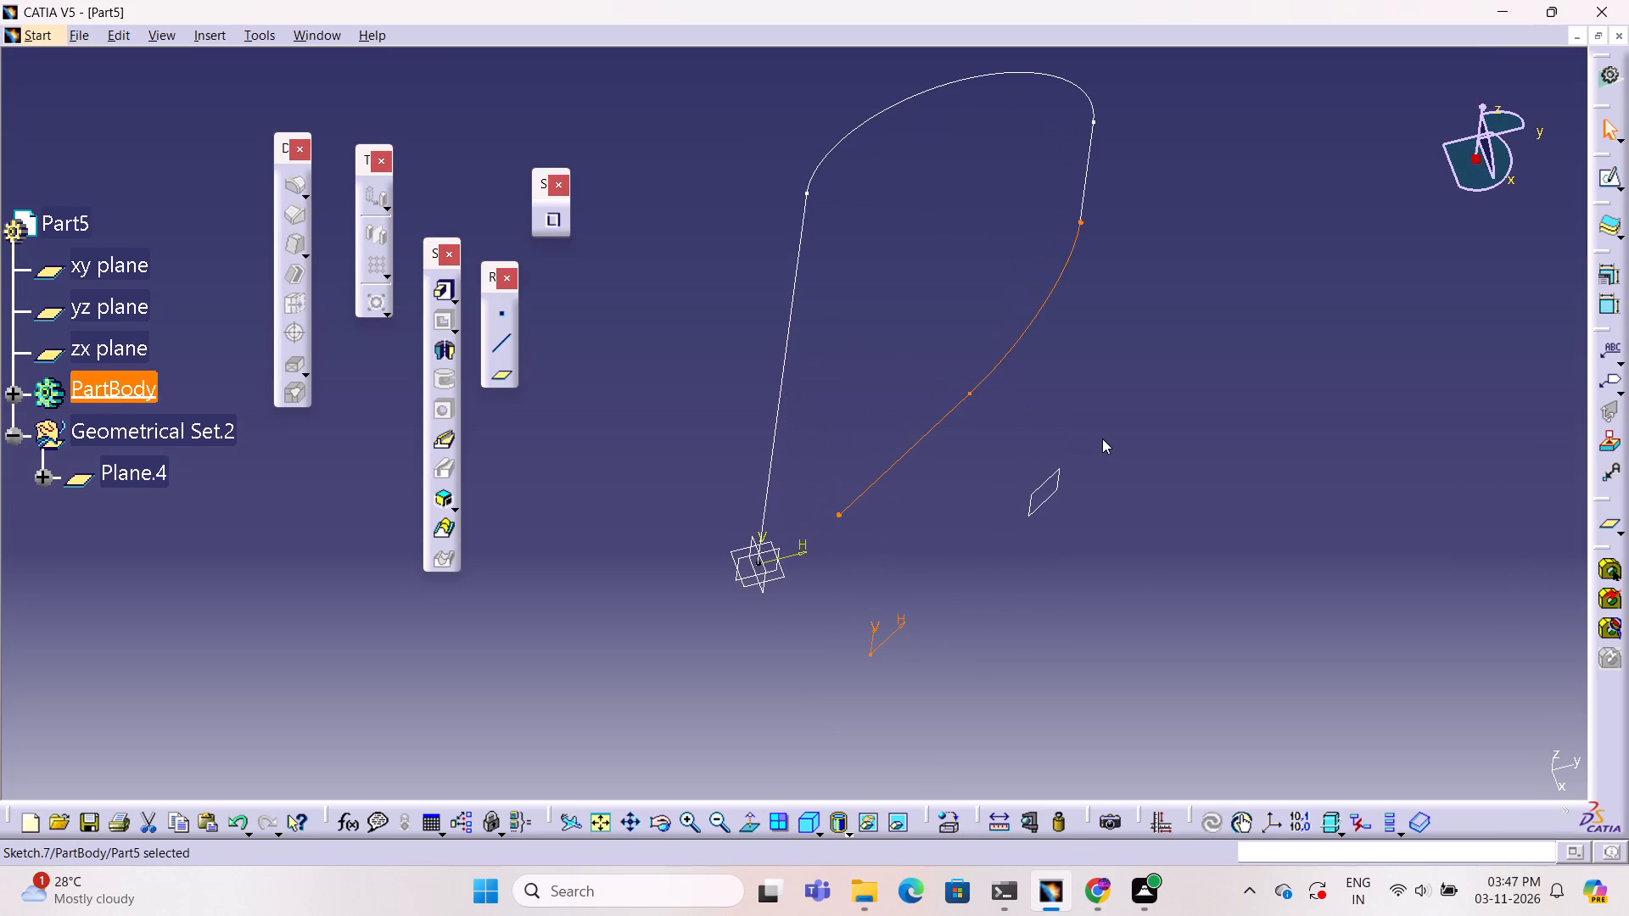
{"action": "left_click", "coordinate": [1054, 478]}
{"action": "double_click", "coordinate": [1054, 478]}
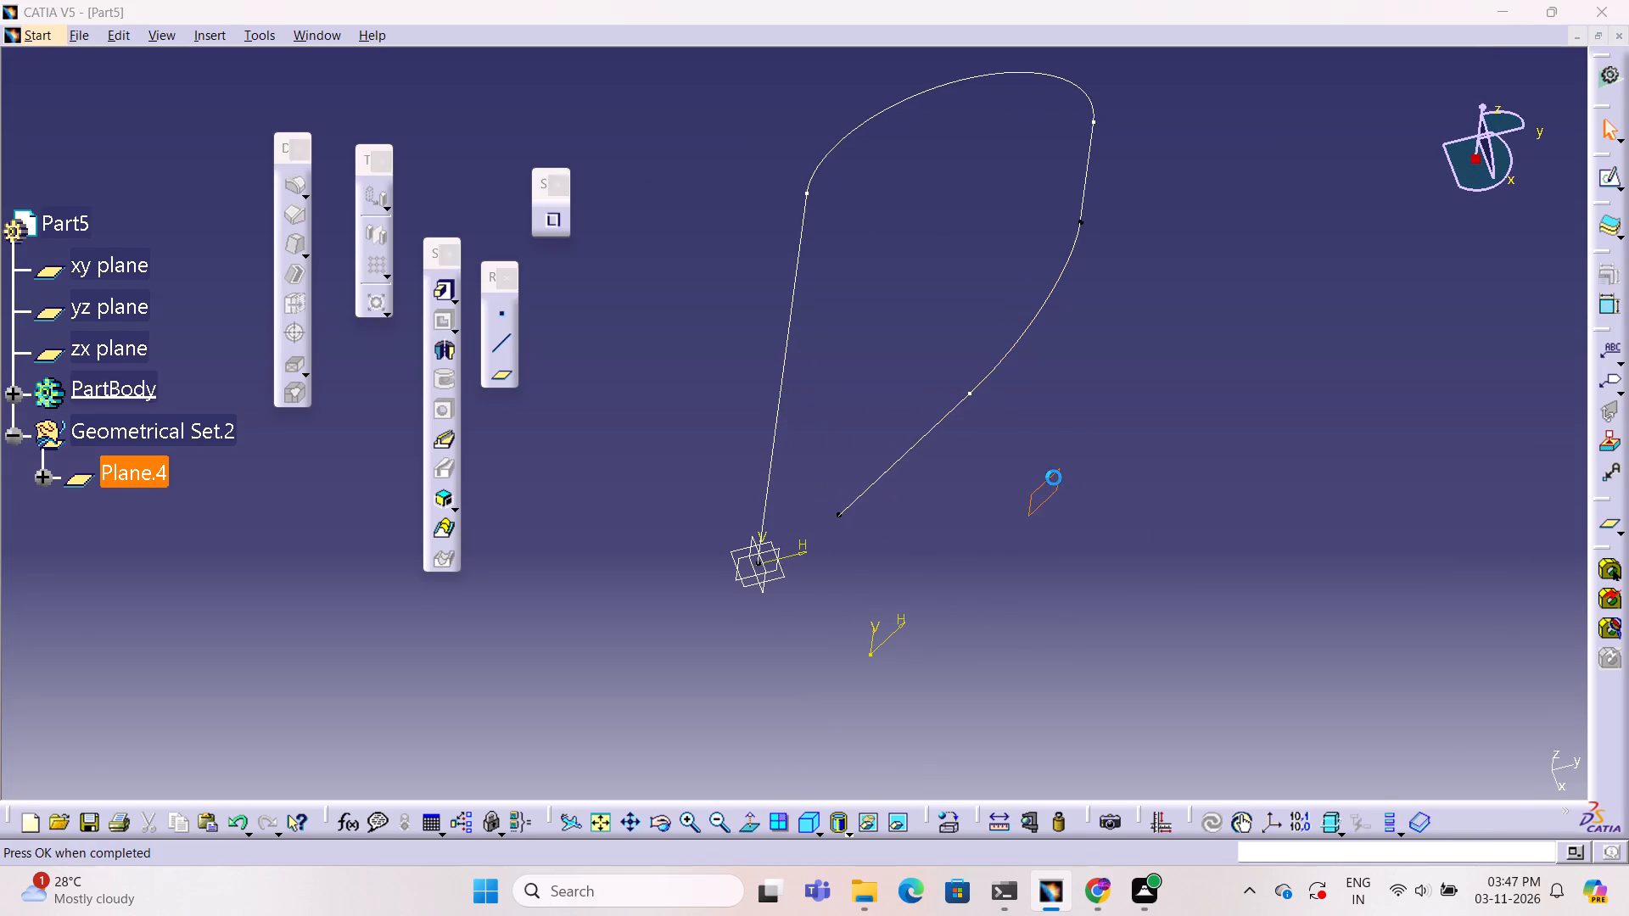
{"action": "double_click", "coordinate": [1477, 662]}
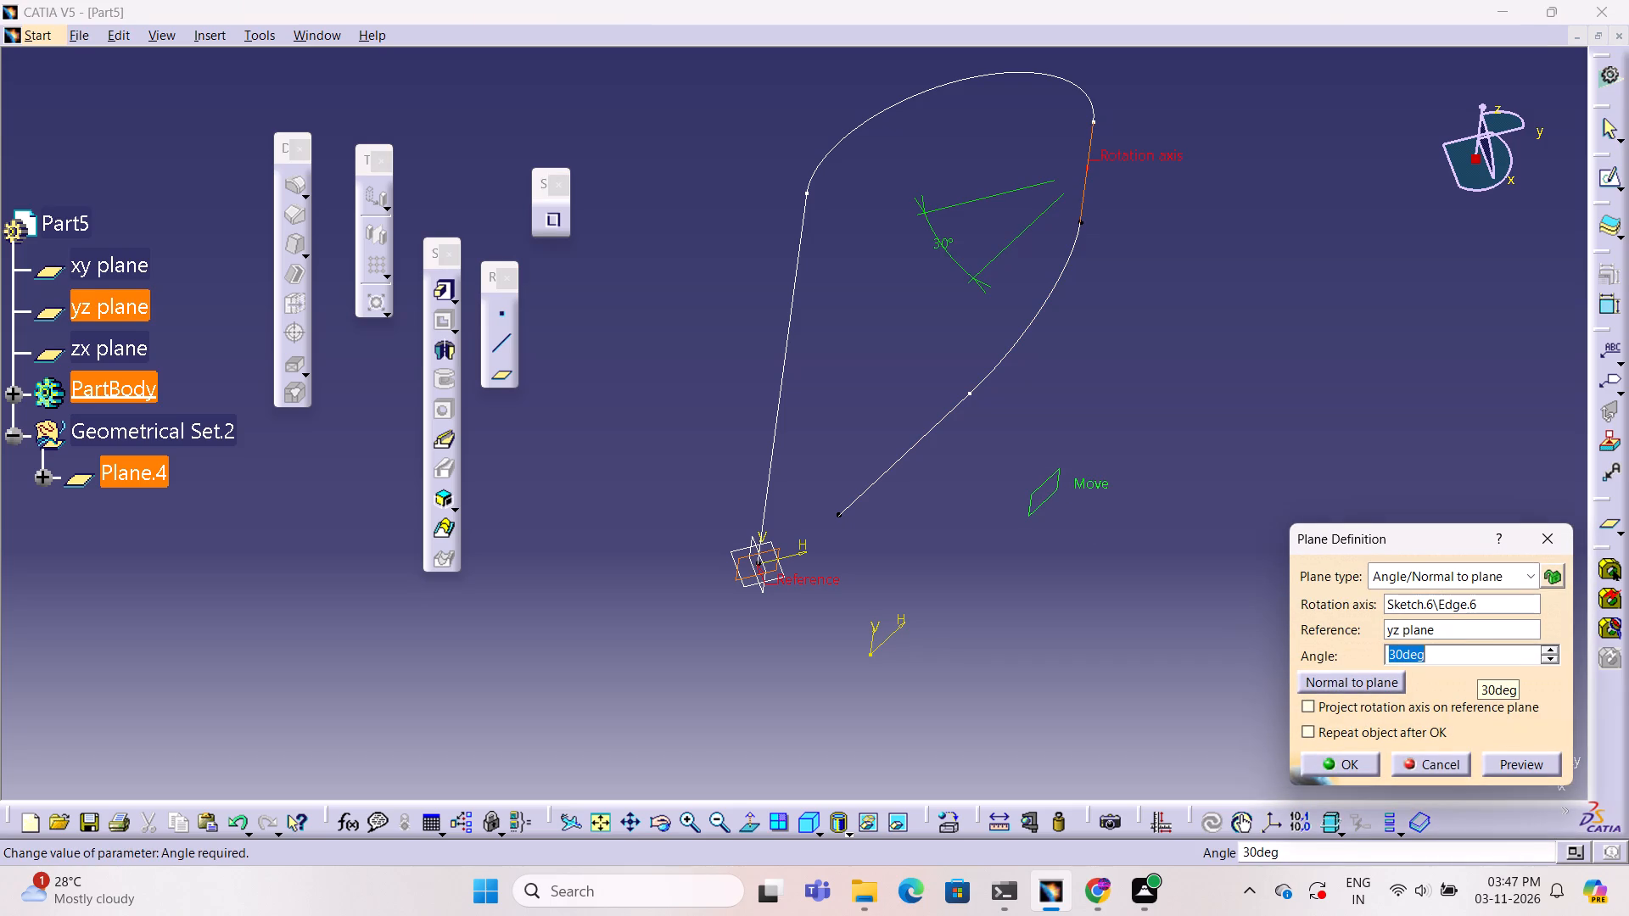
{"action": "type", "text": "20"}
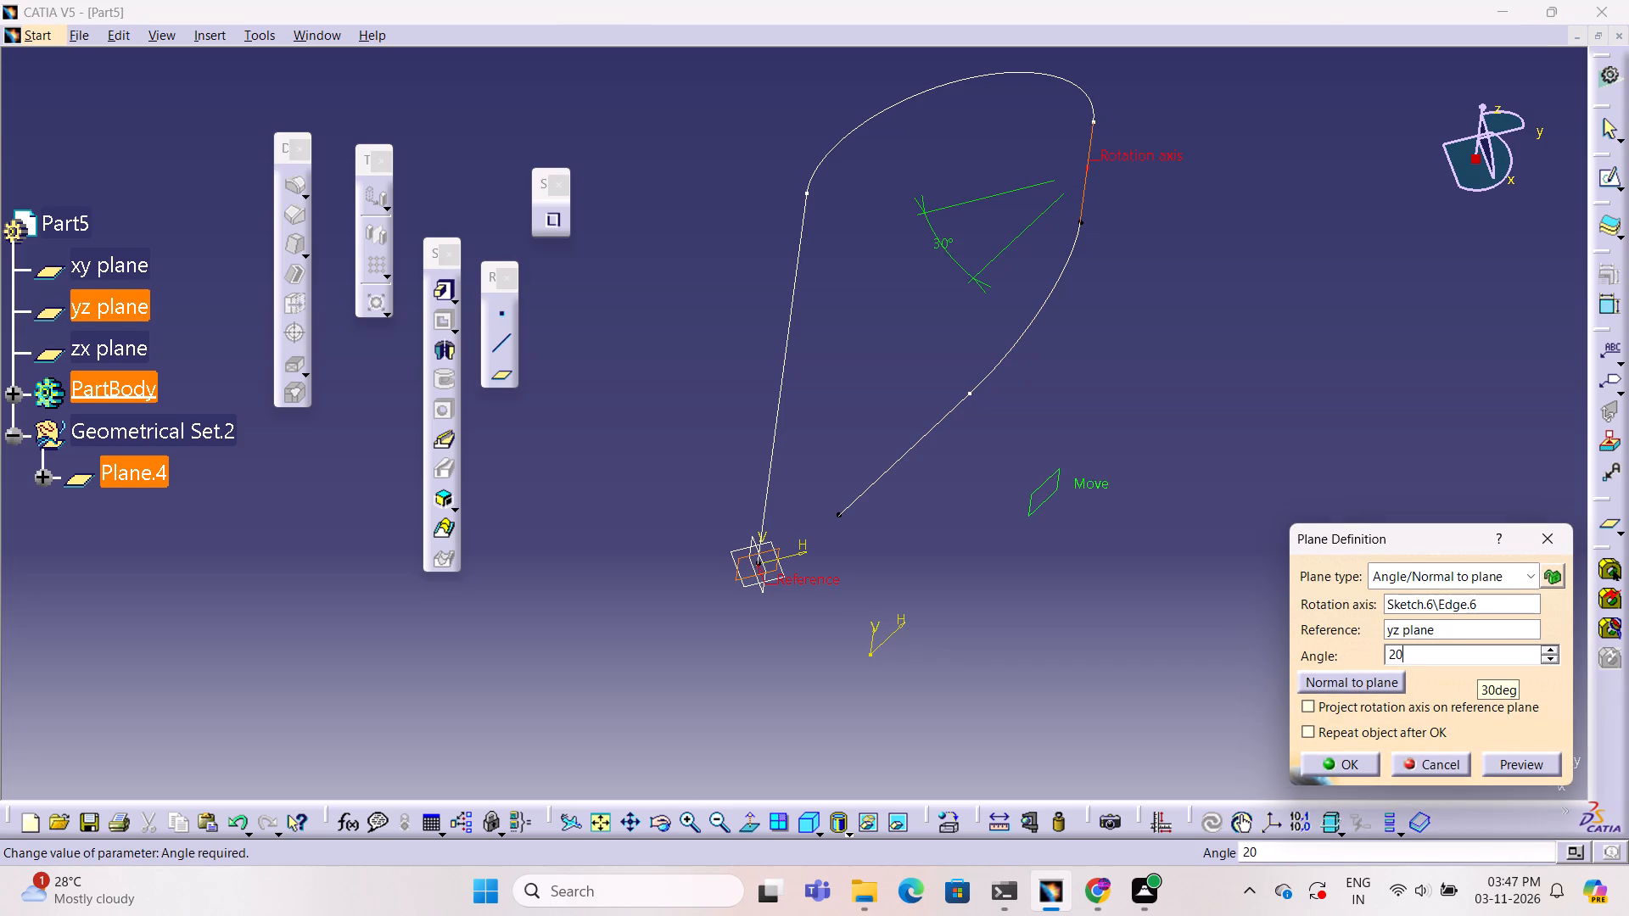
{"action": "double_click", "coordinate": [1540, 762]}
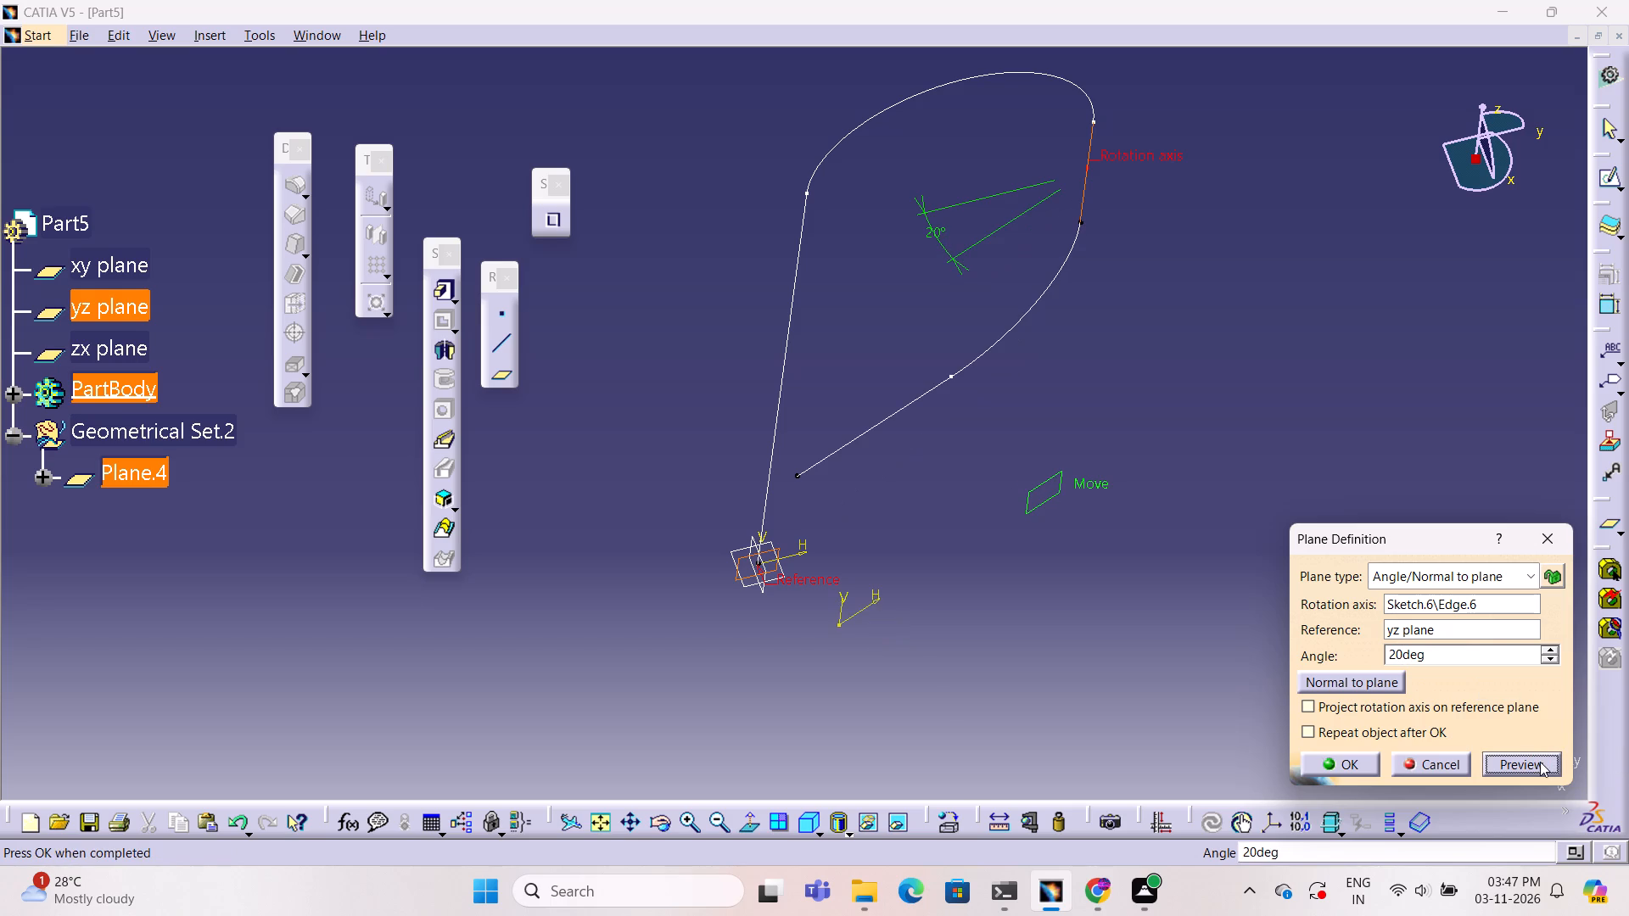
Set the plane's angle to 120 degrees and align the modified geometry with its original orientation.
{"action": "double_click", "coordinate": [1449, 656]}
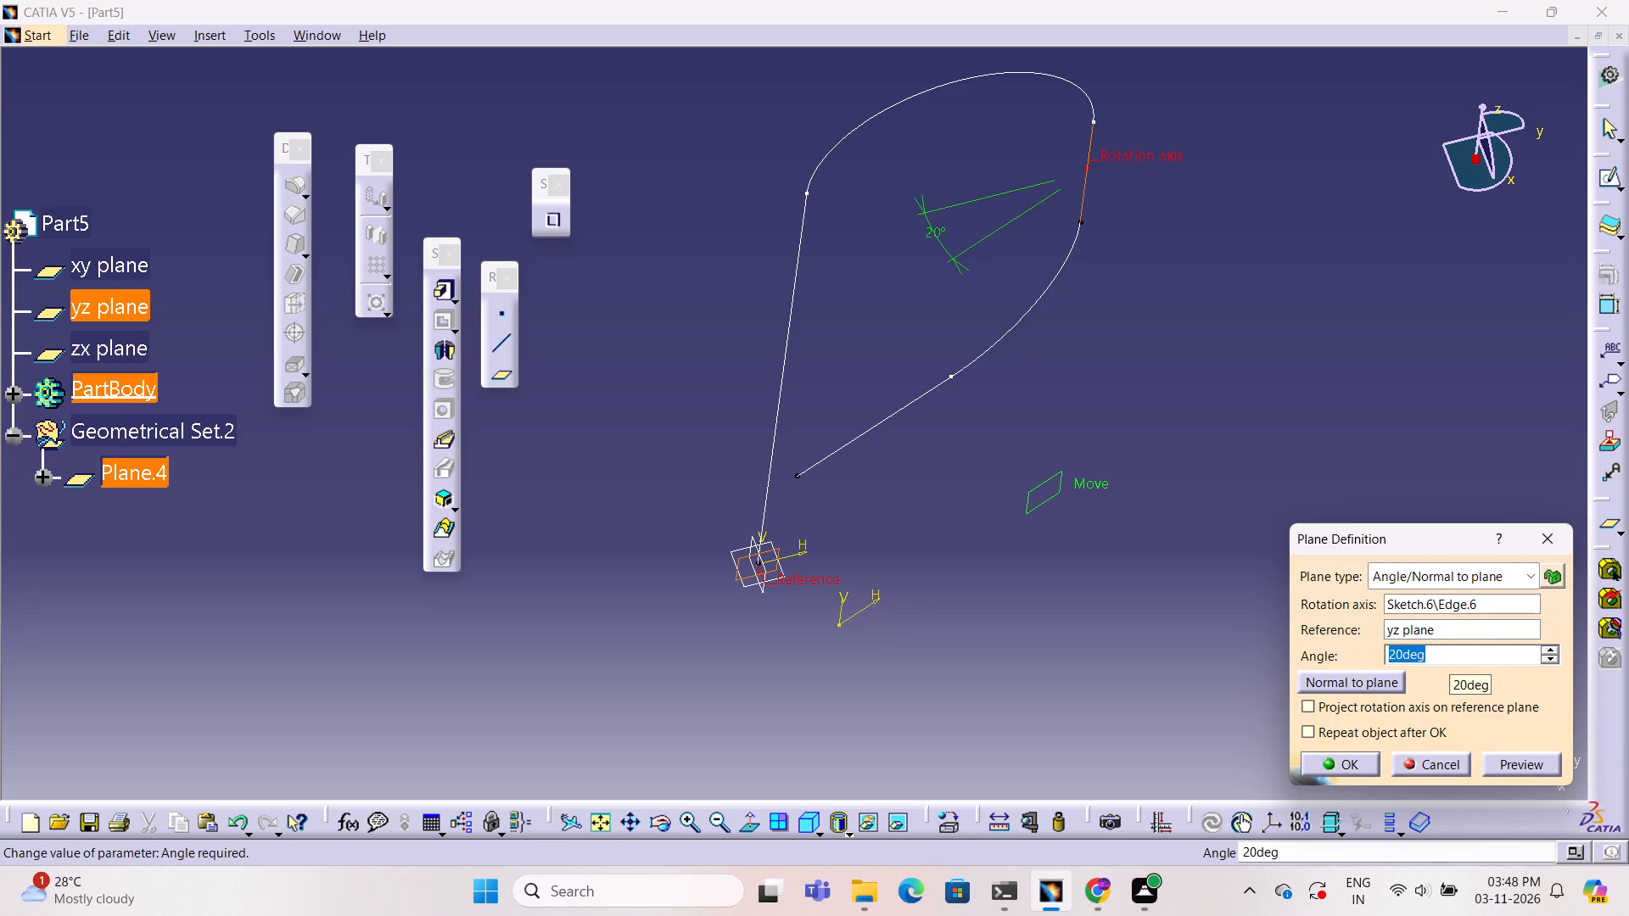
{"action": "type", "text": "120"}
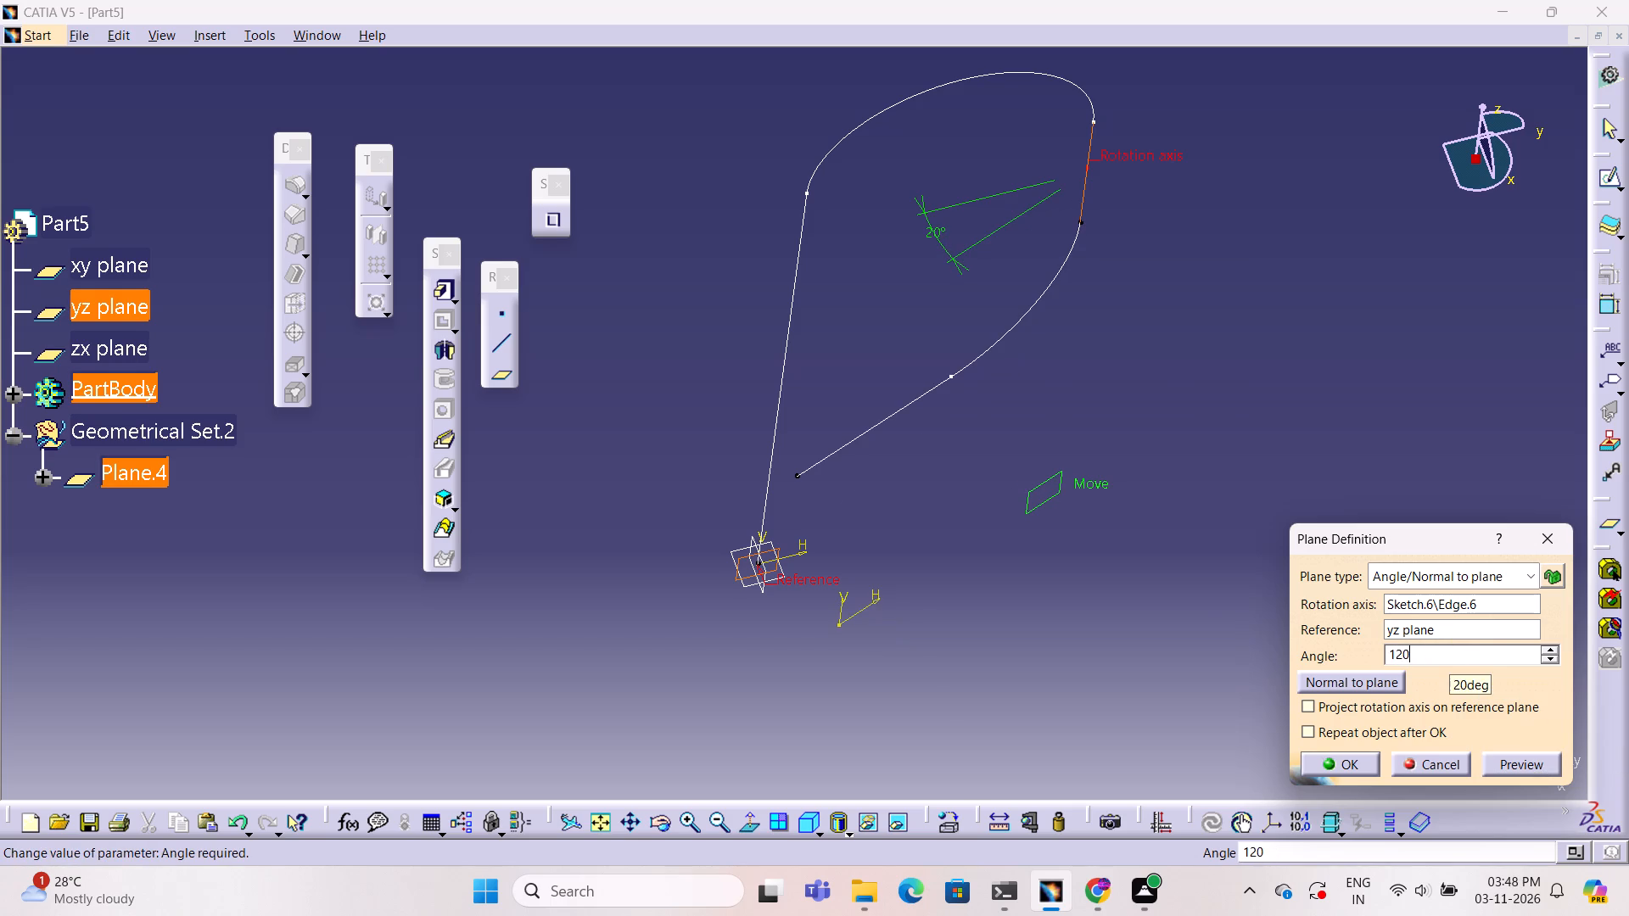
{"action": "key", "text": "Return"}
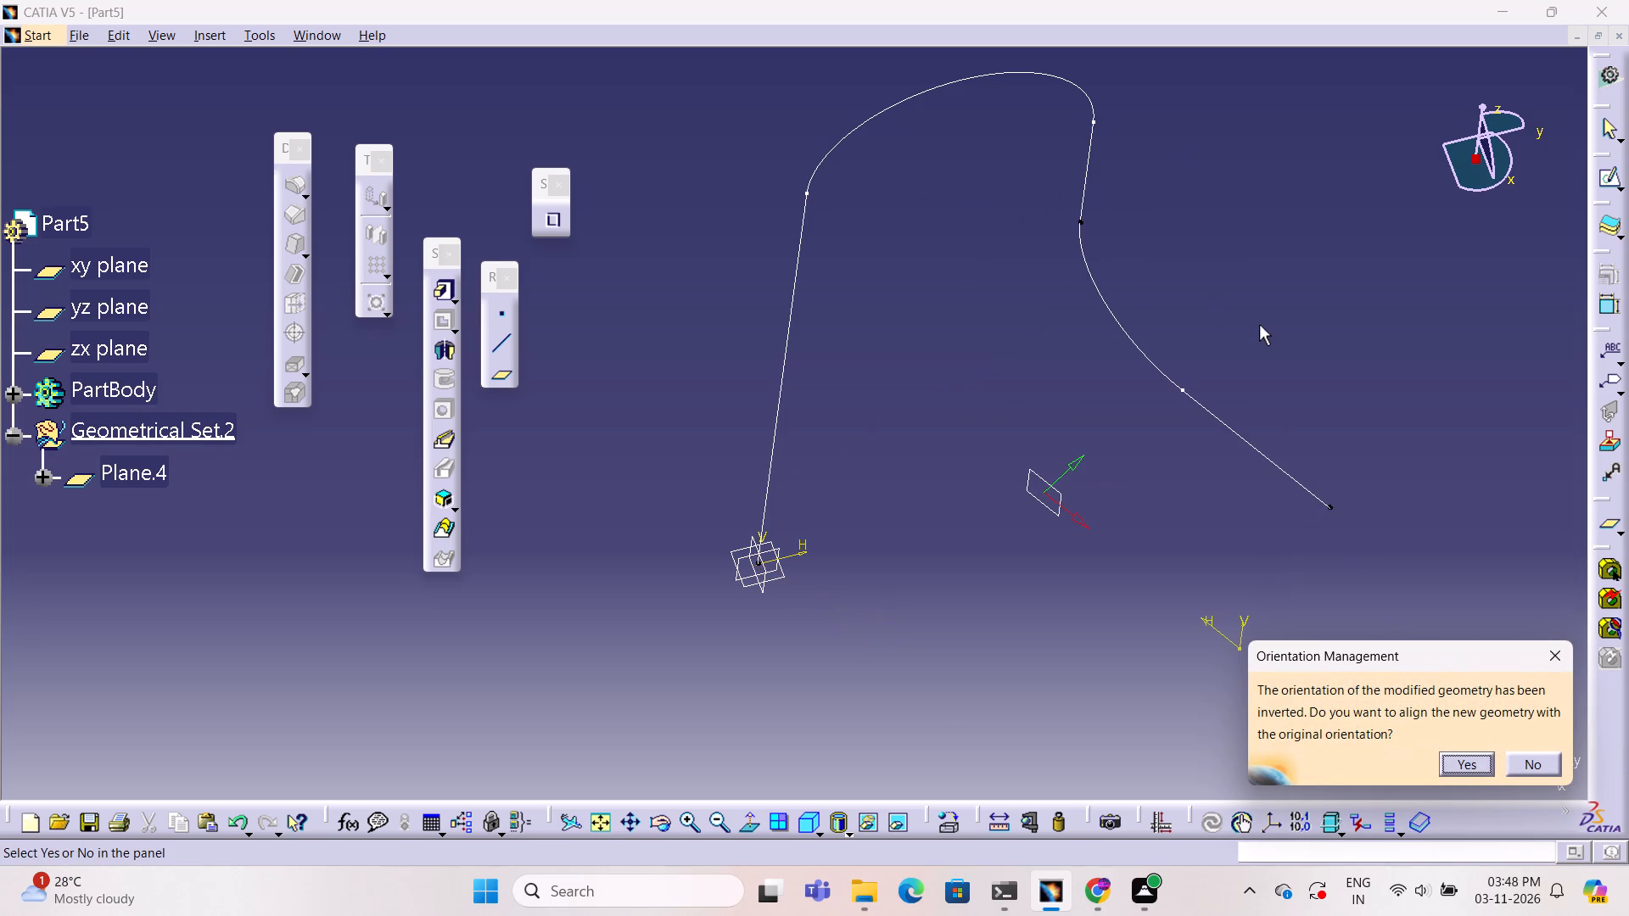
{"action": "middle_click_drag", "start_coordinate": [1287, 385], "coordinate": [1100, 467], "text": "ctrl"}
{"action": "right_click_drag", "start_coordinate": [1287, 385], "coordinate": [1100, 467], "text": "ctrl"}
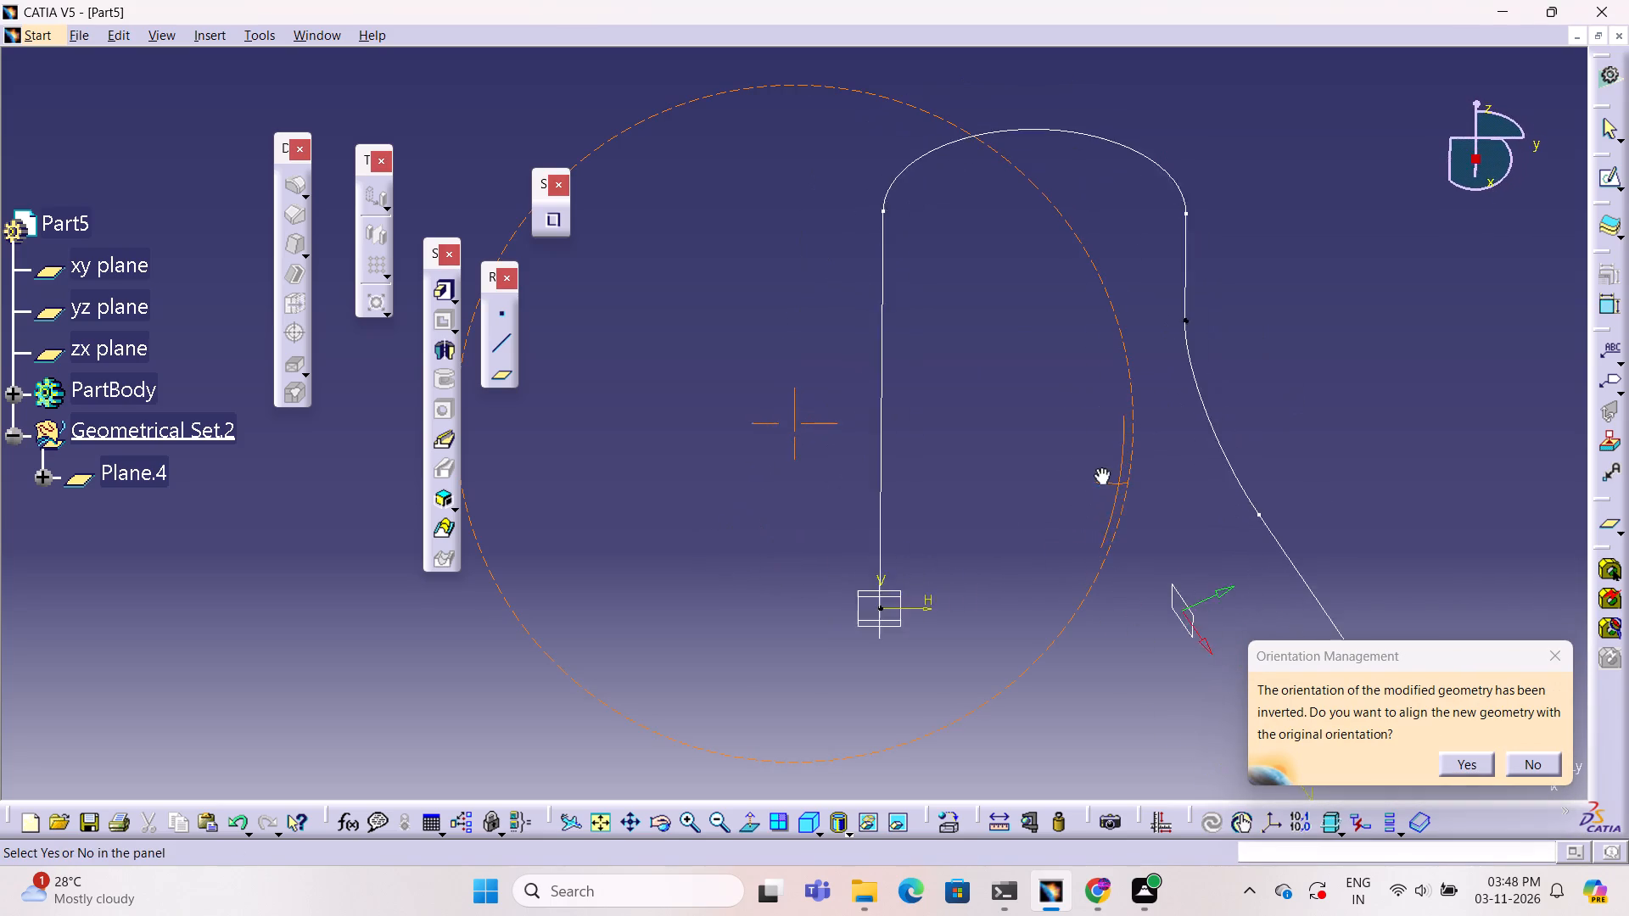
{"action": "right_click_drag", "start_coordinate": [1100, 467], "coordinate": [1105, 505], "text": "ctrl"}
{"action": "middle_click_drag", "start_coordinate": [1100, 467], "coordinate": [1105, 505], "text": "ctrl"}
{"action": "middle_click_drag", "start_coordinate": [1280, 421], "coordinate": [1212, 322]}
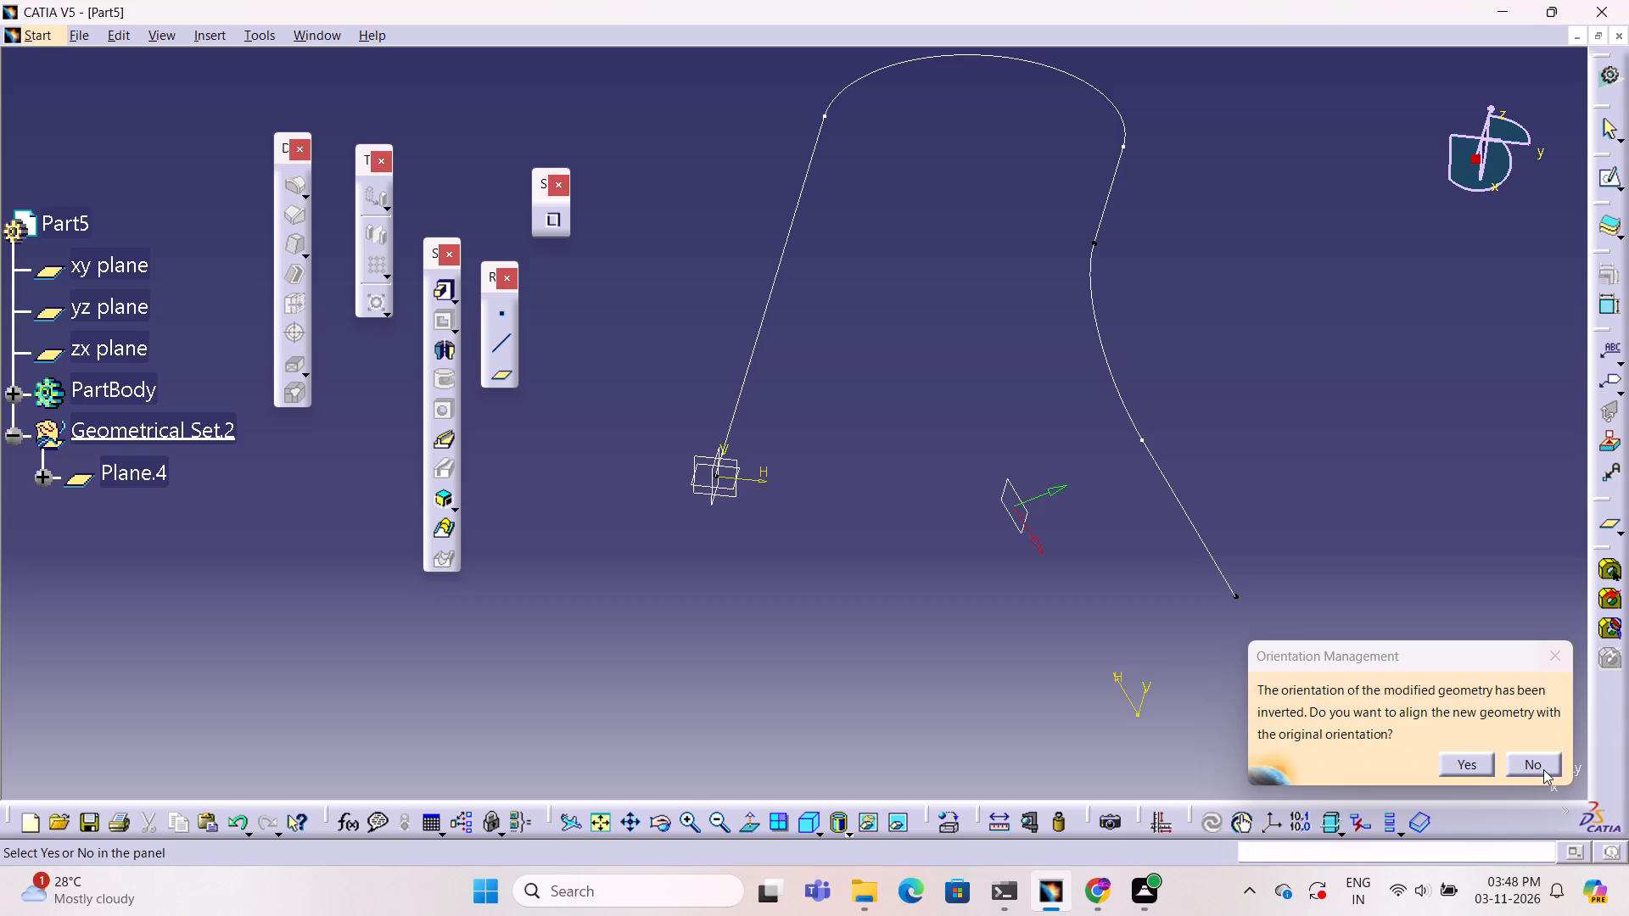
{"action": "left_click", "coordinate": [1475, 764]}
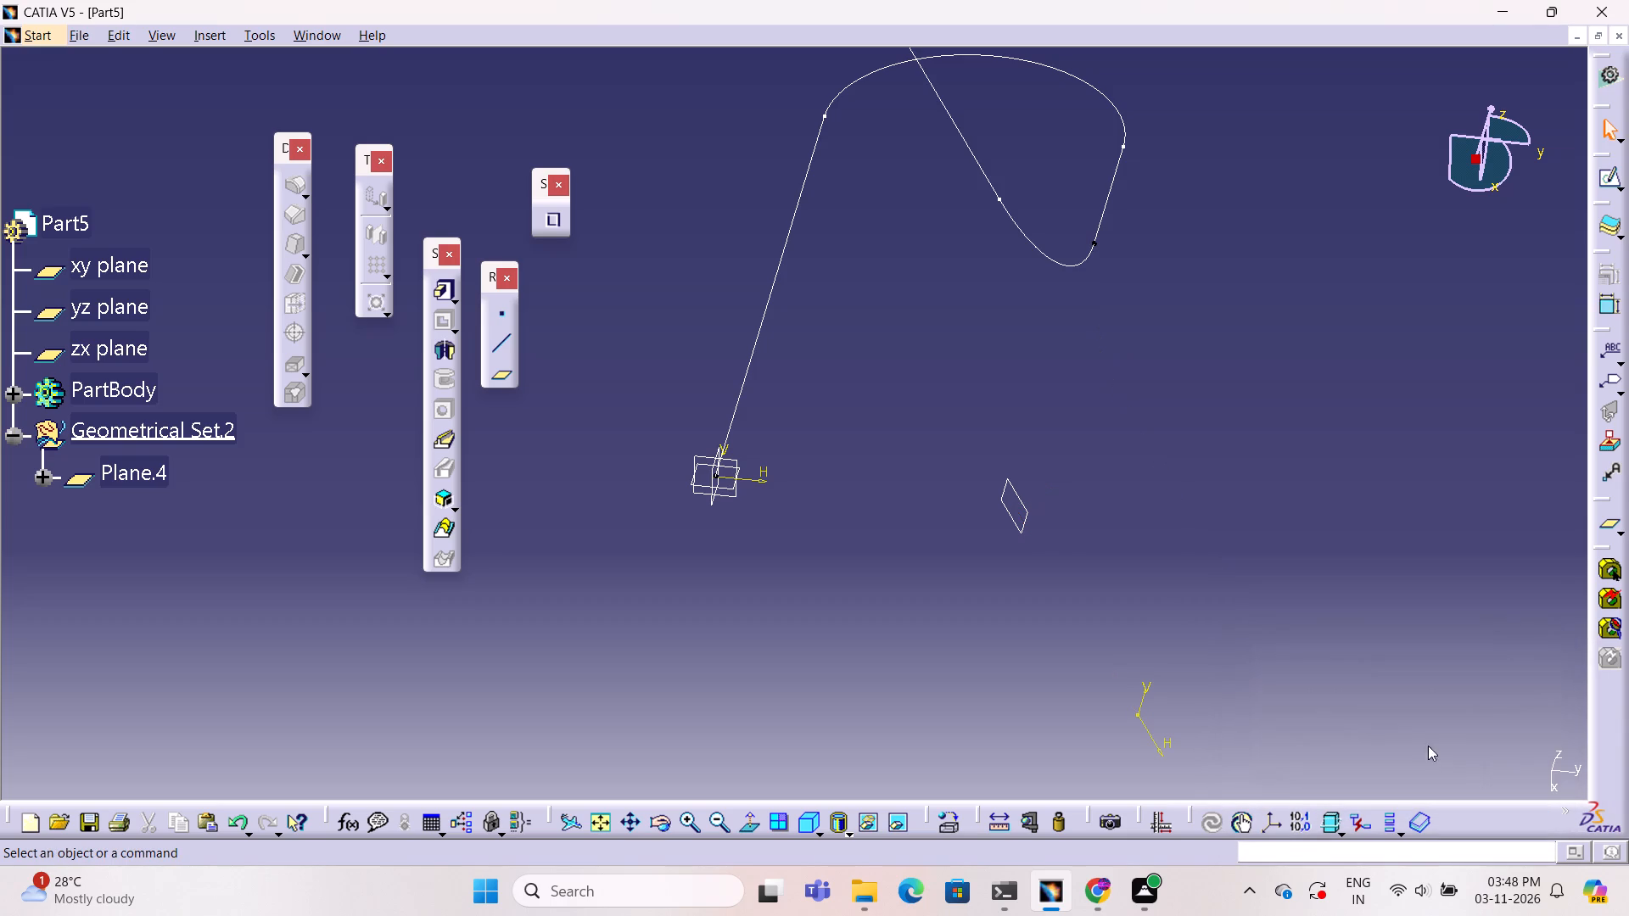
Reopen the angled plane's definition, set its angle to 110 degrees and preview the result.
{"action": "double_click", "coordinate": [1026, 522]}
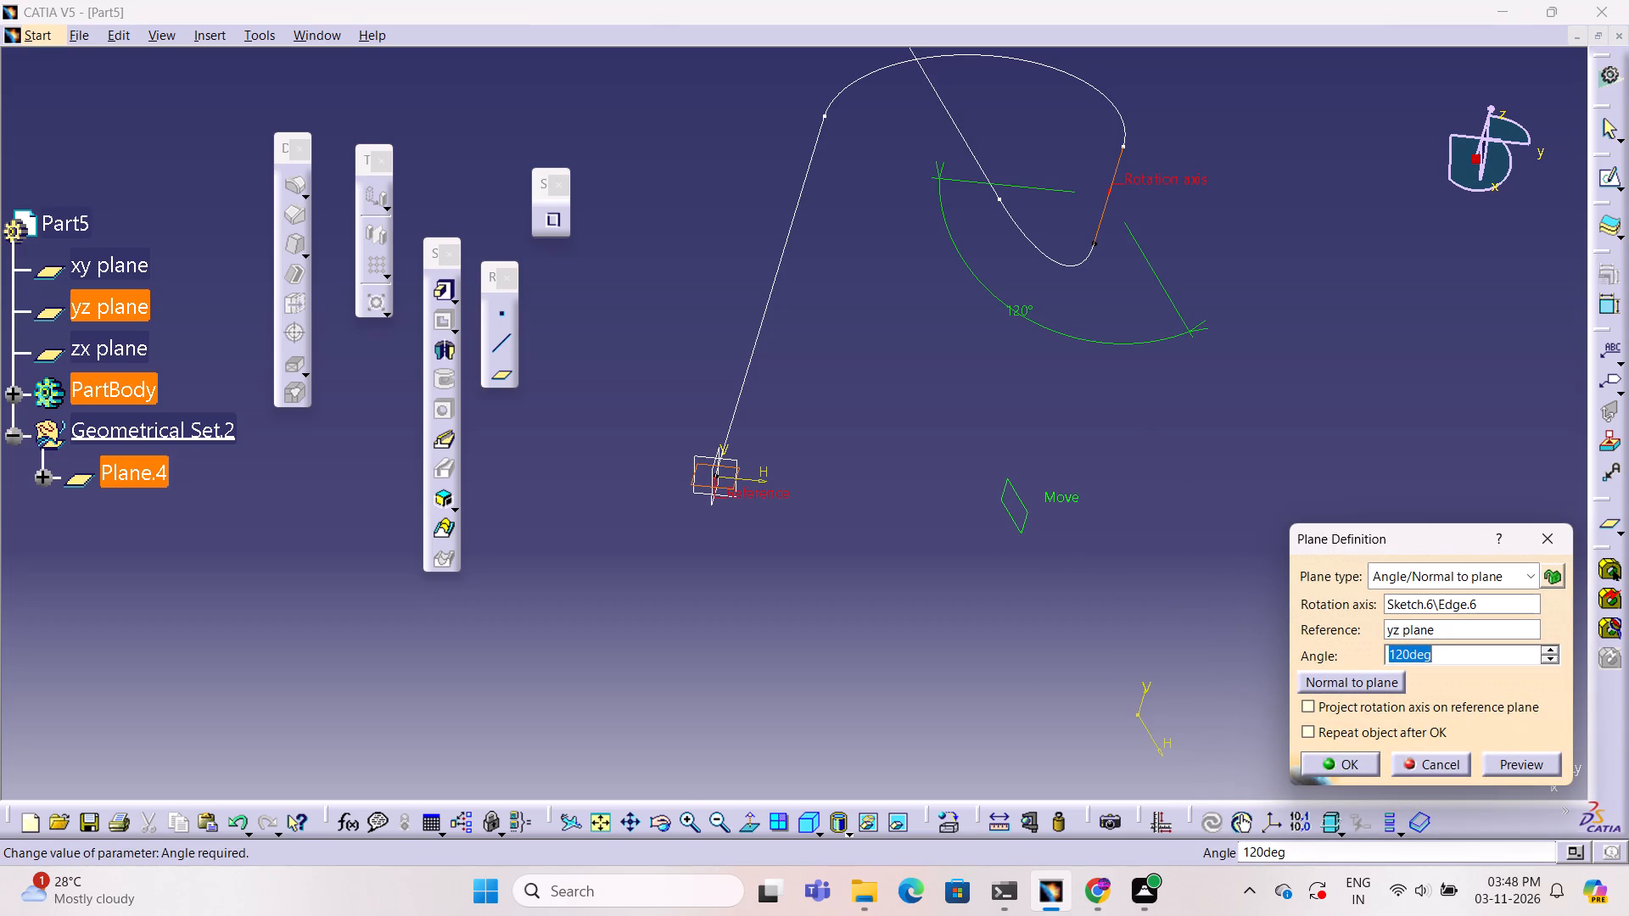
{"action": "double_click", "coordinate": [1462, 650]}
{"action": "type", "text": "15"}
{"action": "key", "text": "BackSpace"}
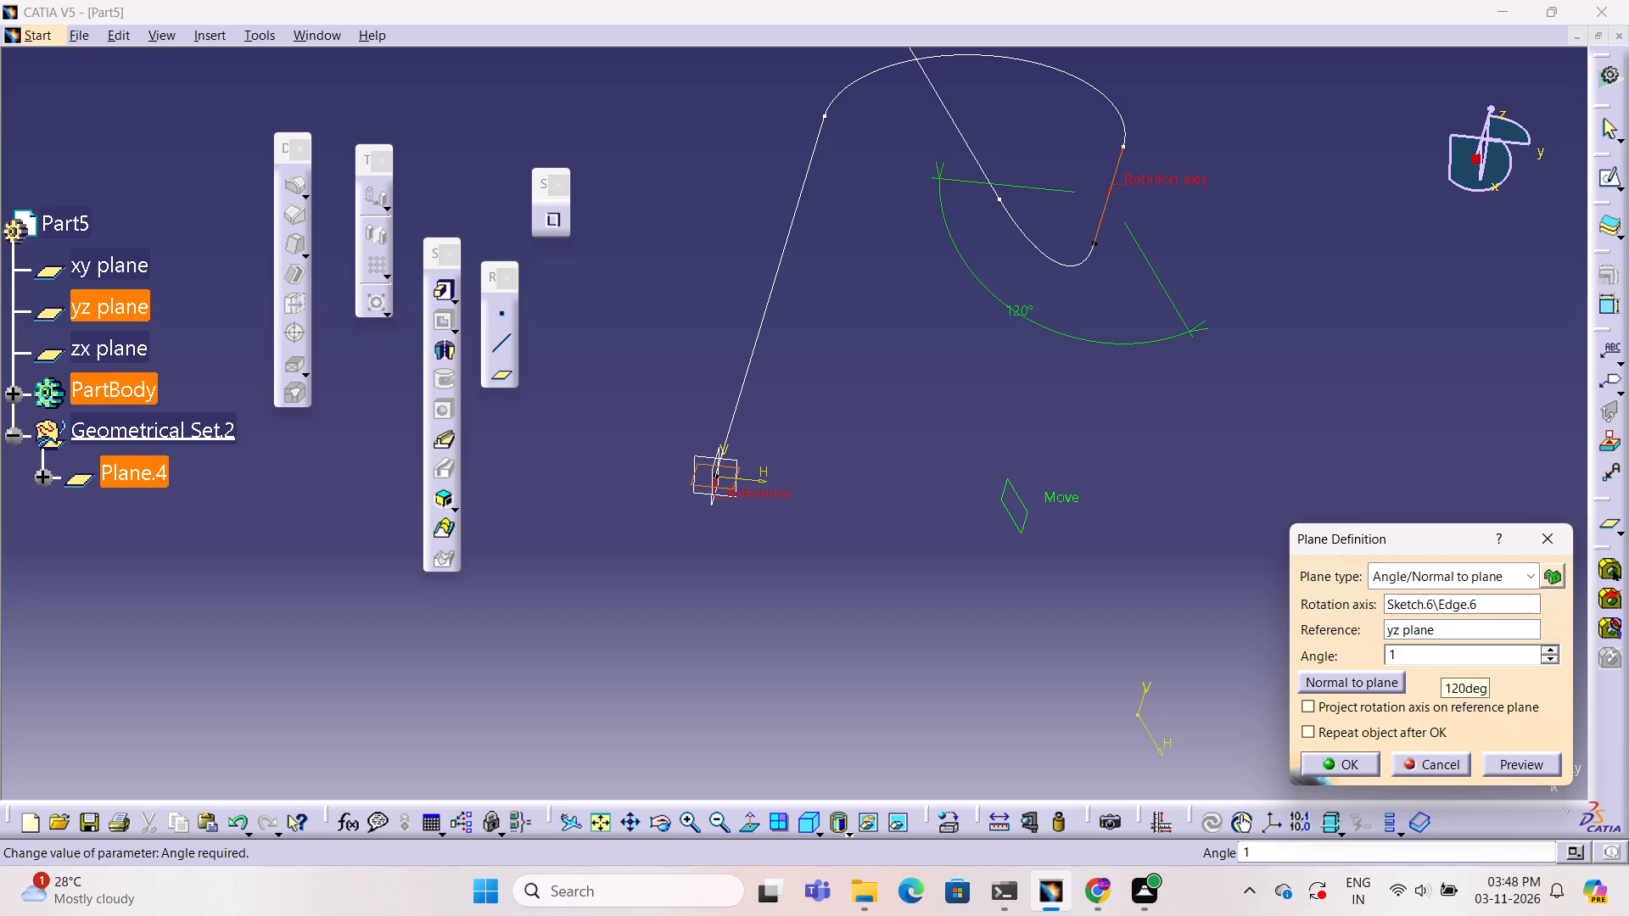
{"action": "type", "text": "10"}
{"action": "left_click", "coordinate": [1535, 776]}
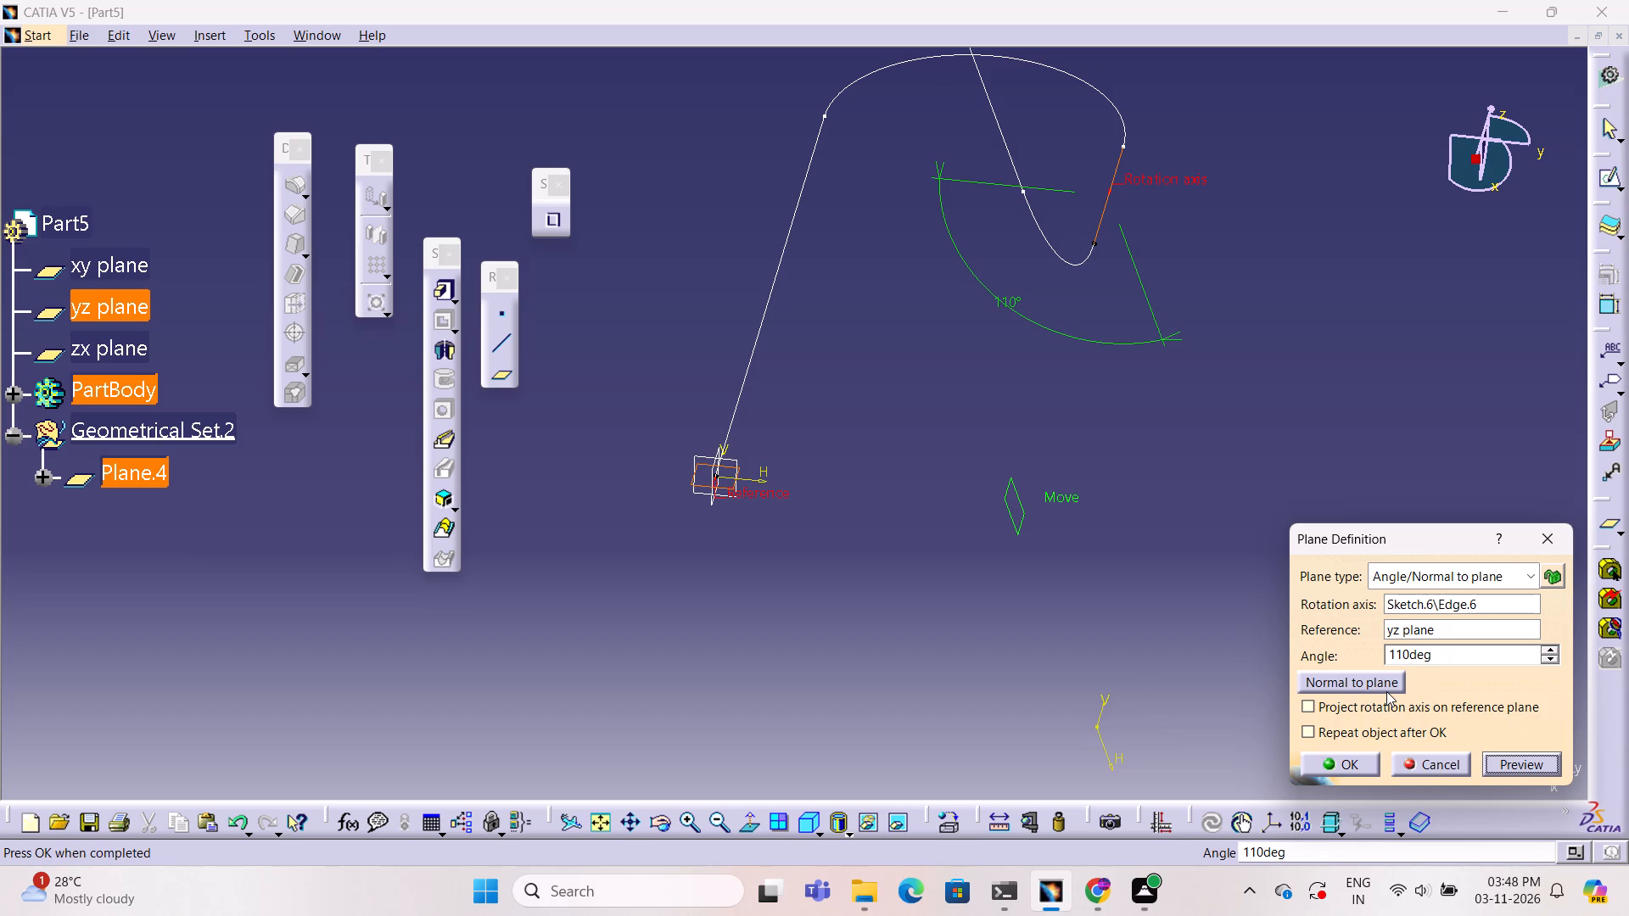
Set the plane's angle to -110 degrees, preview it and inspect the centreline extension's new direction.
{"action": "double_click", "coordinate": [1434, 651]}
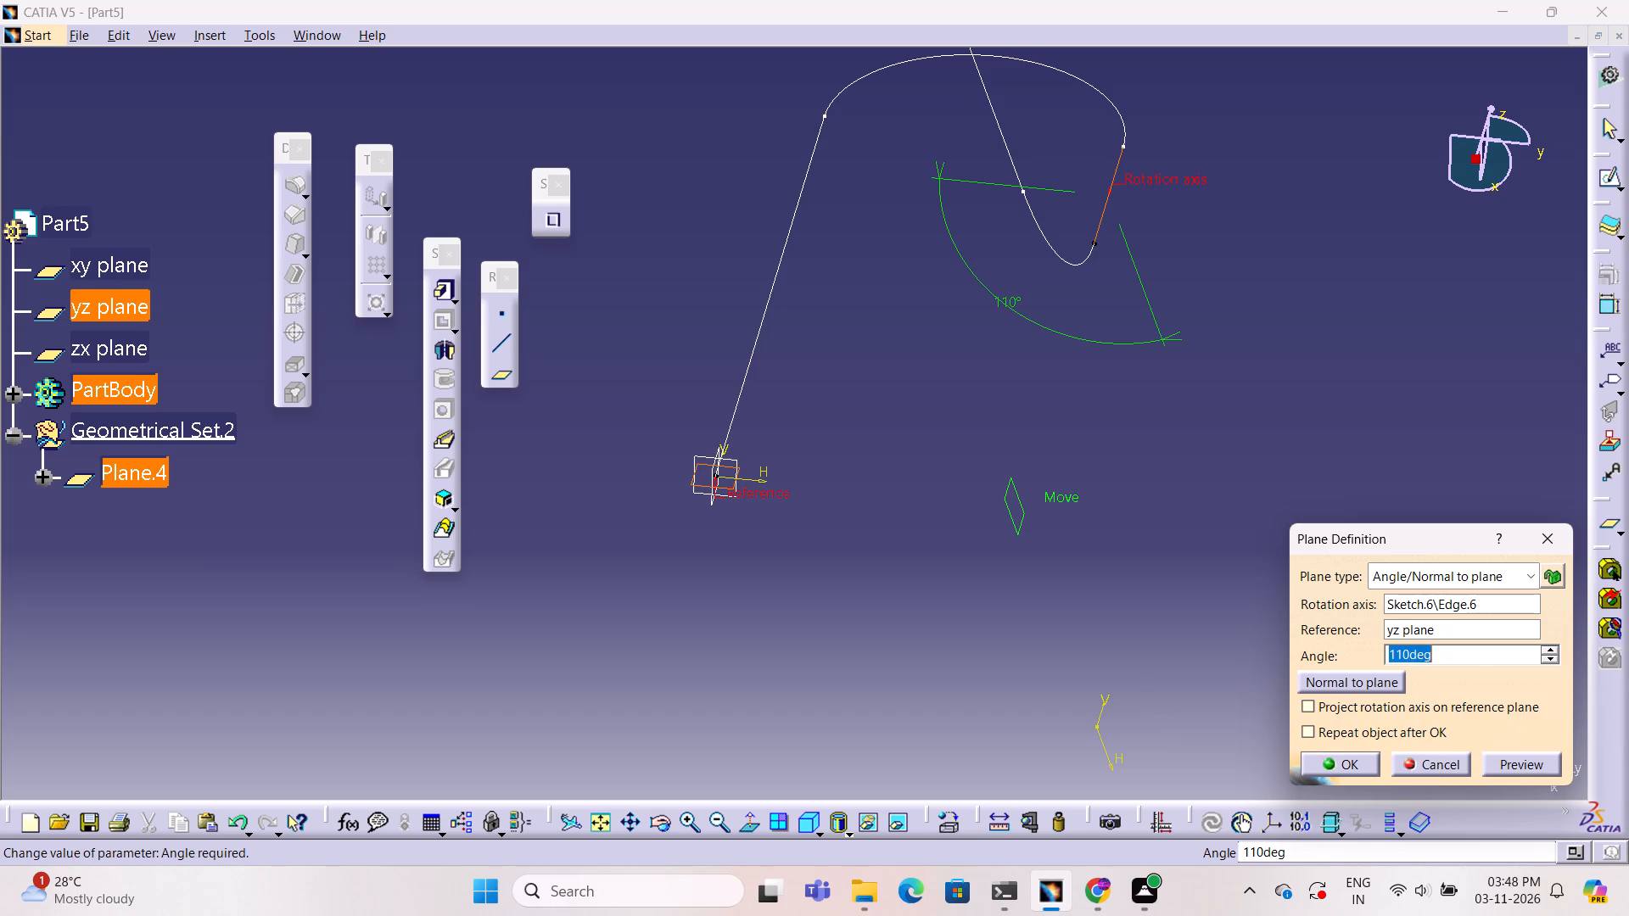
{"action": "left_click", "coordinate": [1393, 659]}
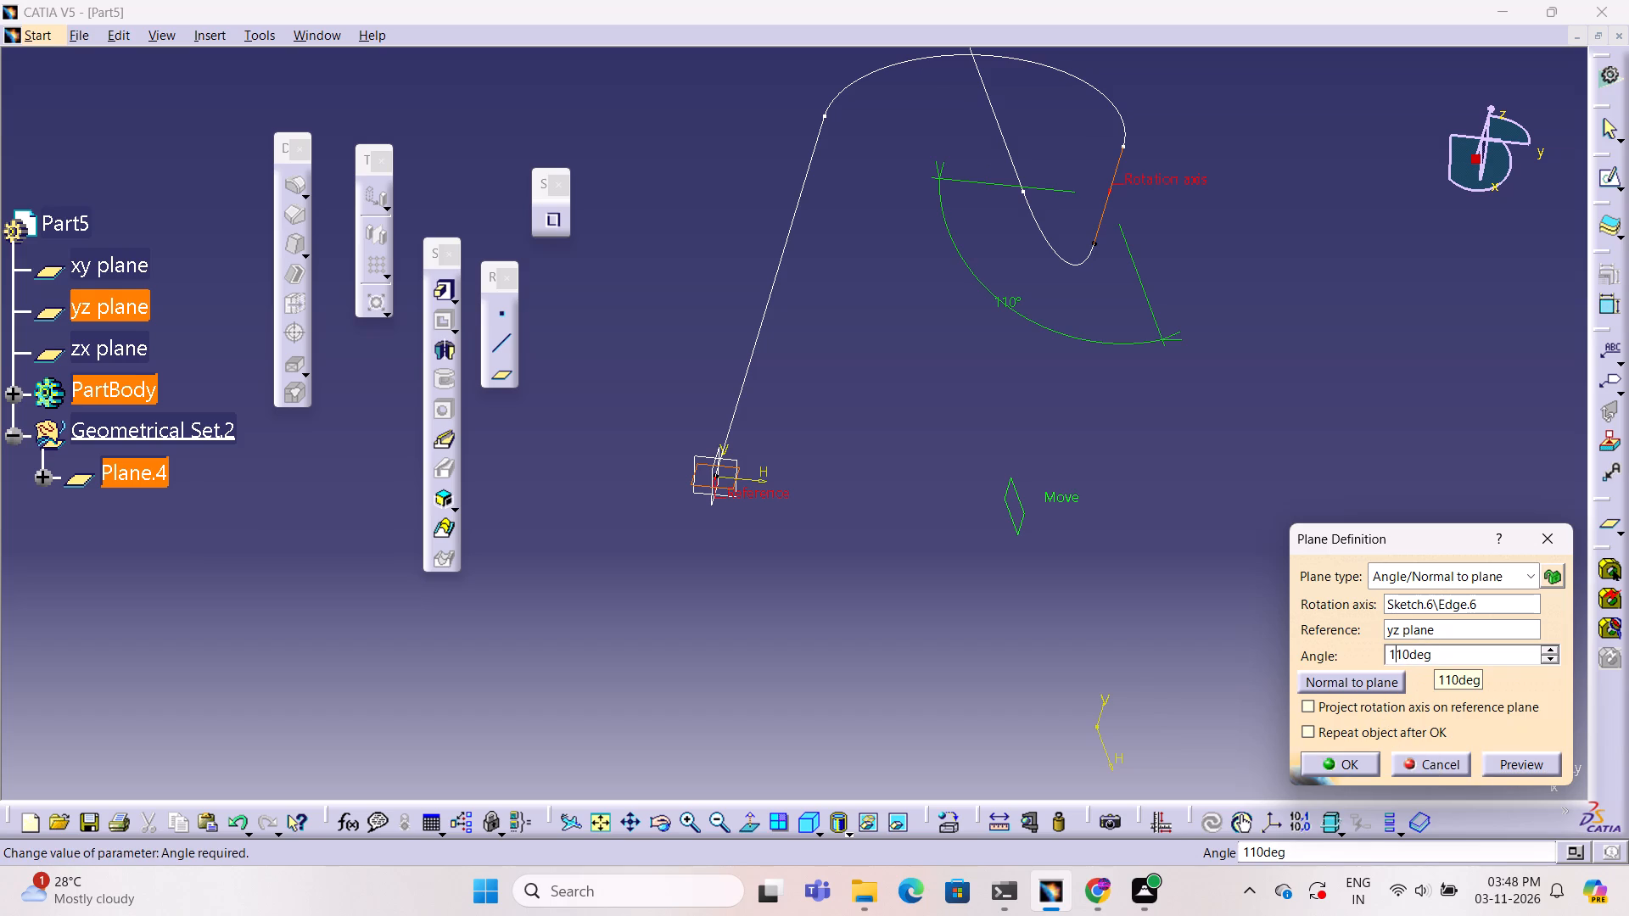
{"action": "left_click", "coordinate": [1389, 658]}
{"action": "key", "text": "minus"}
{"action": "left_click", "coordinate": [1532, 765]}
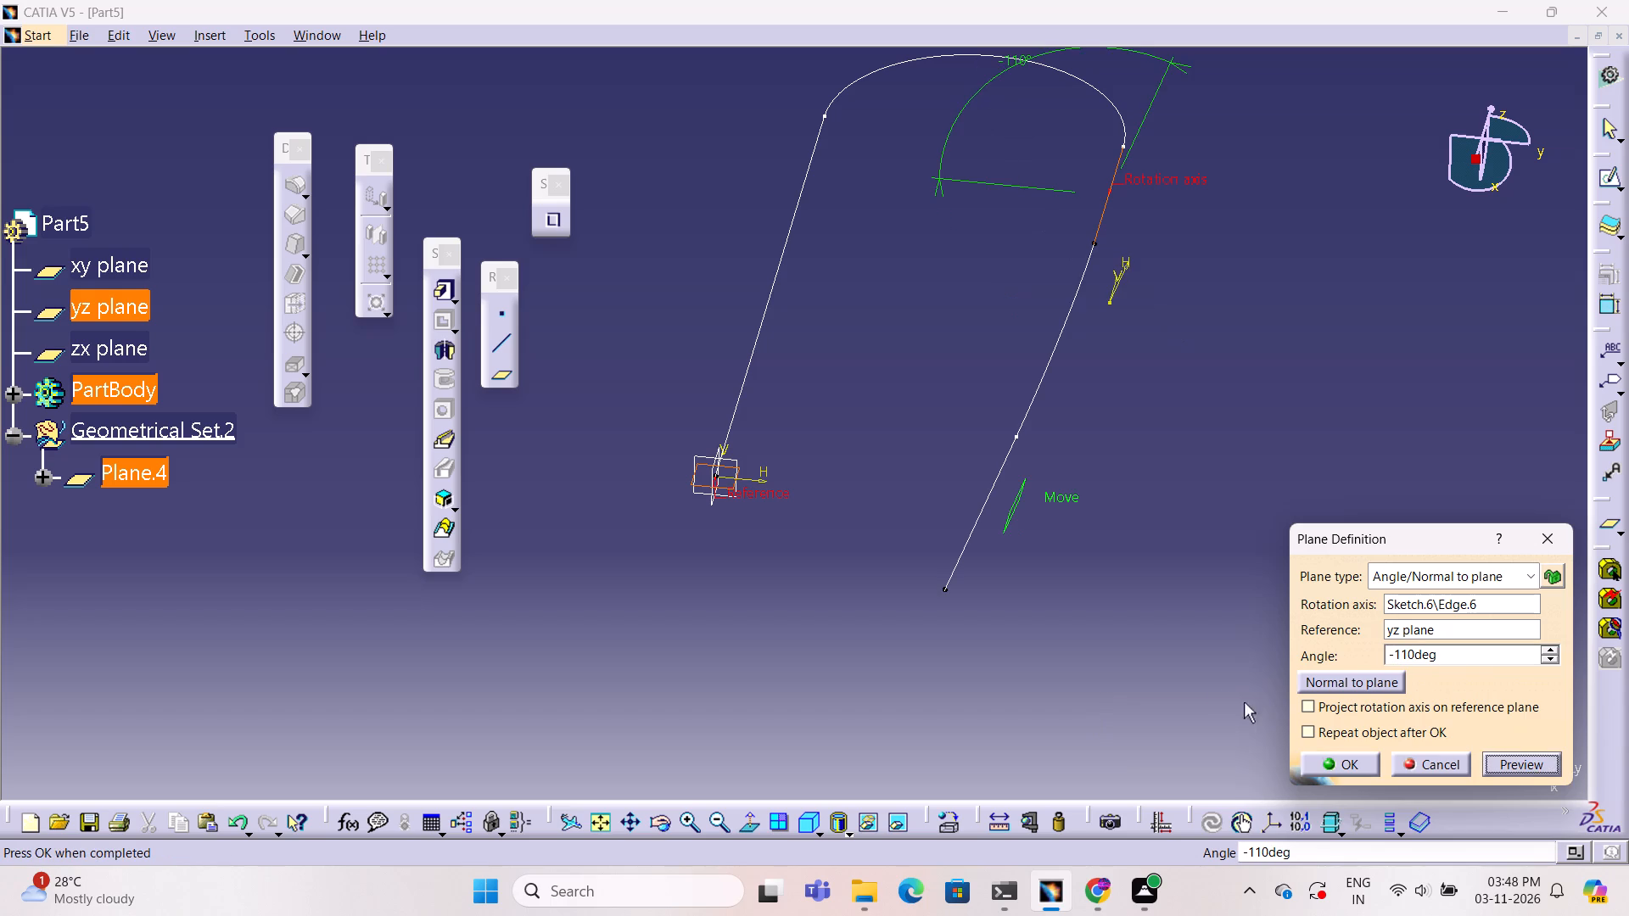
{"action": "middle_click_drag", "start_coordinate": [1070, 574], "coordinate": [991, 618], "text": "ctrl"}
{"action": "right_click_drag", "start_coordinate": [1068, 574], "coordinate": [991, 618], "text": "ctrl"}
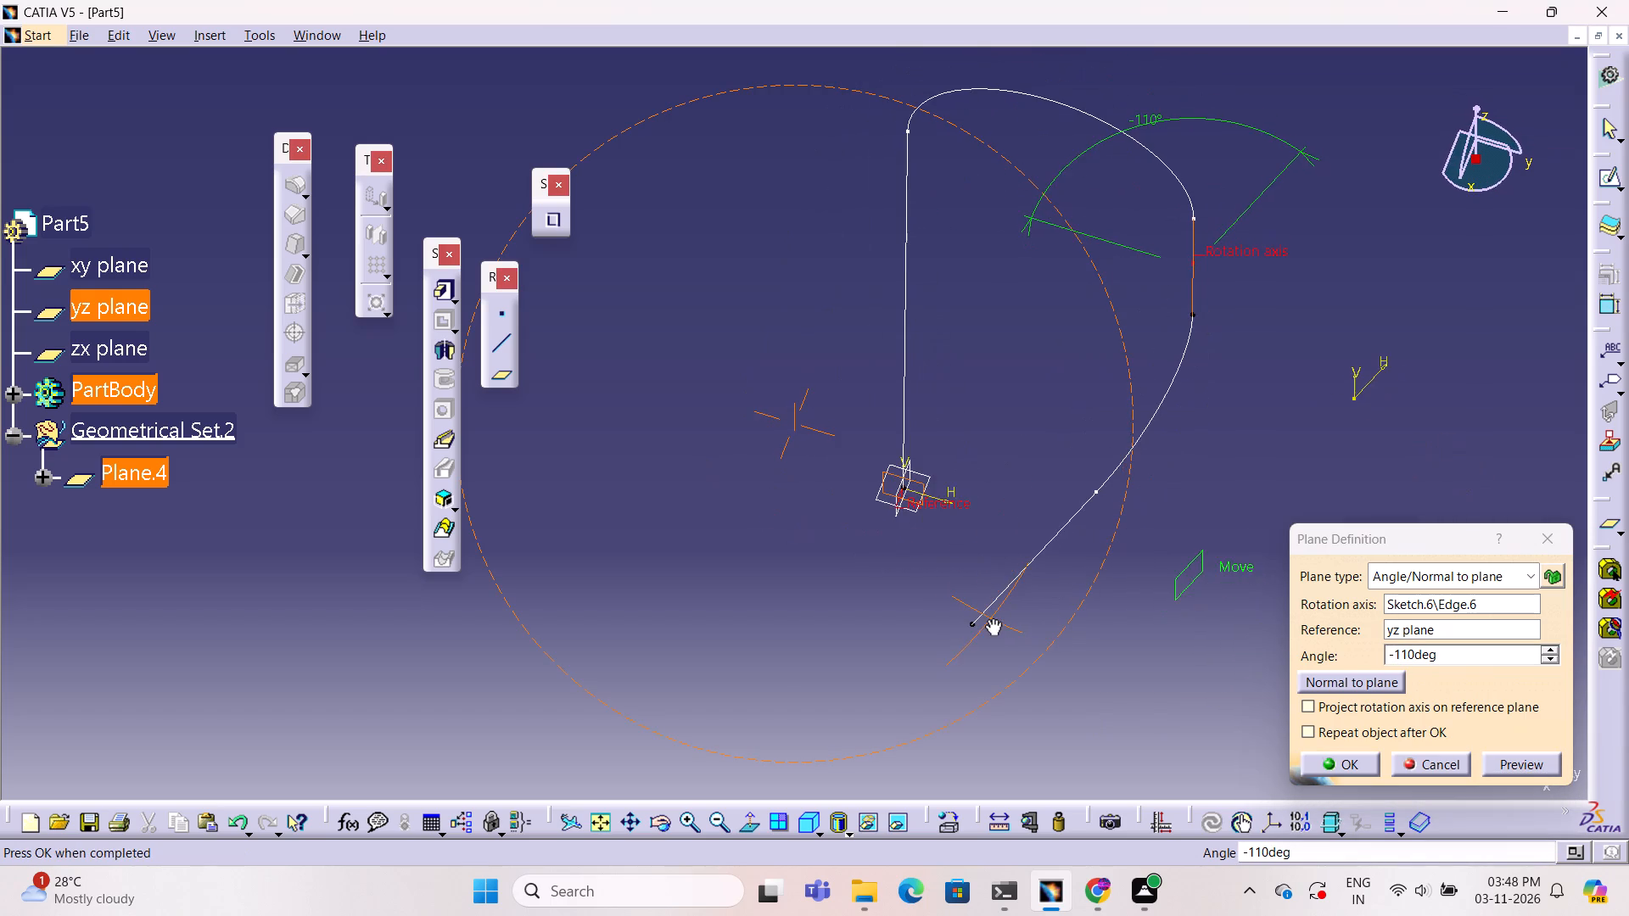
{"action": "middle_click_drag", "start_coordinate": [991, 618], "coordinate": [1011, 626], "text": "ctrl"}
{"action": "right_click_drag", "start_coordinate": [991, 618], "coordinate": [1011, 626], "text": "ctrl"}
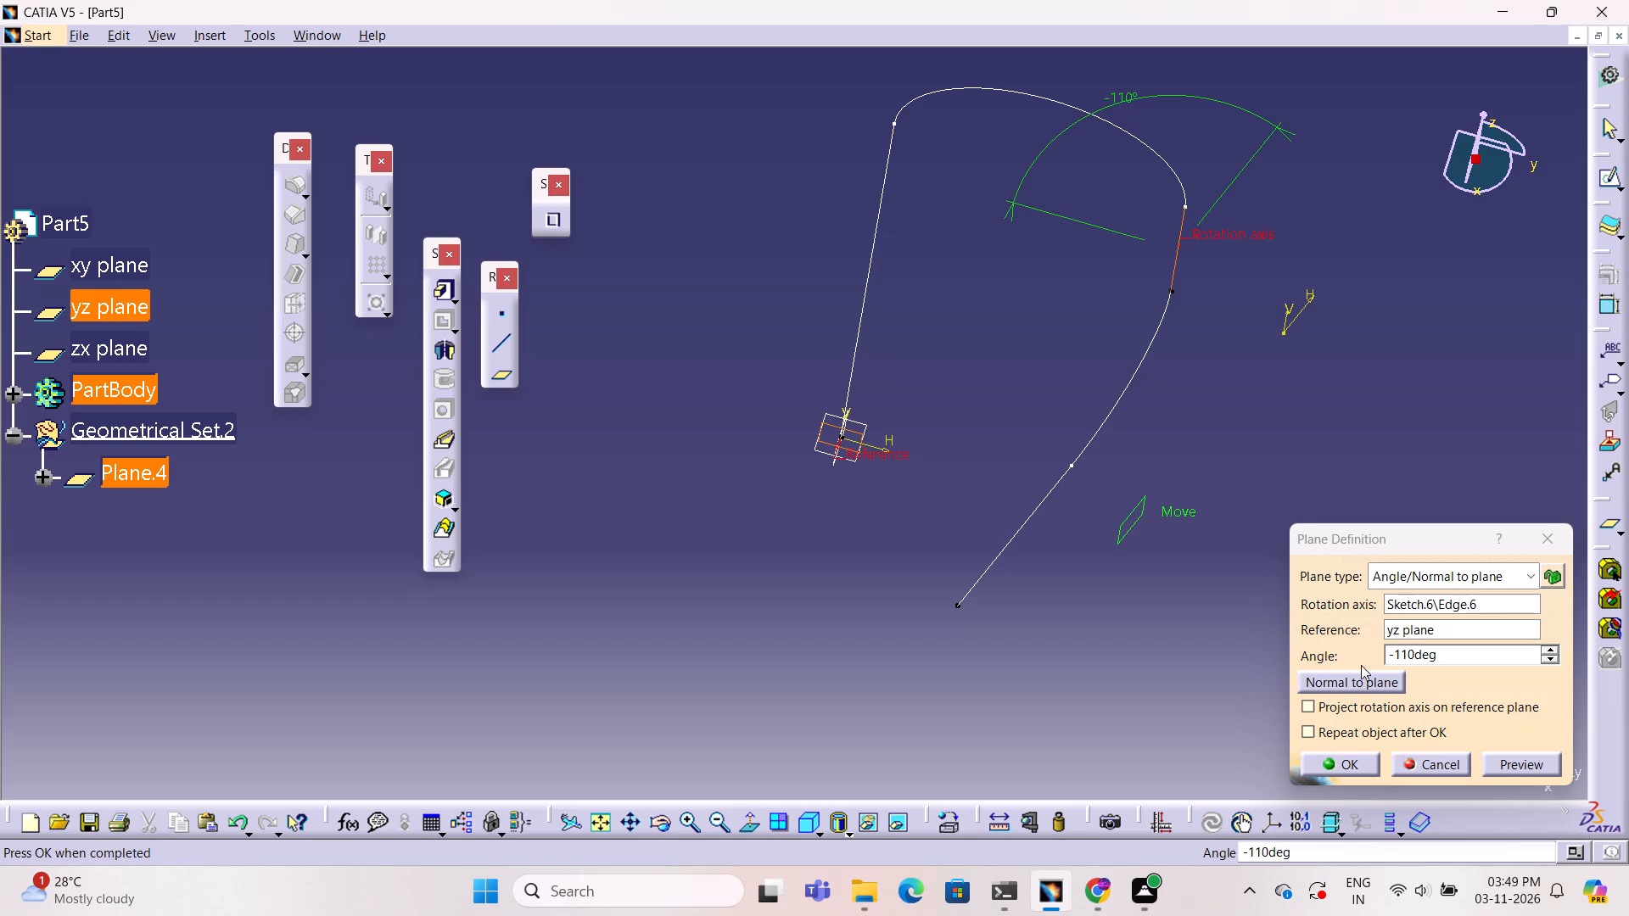
Set the plane's angle to -100 degrees and decline aligning the geometry with its original orientation.
{"action": "double_click", "coordinate": [1405, 654]}
{"action": "left_click", "coordinate": [1405, 654]}
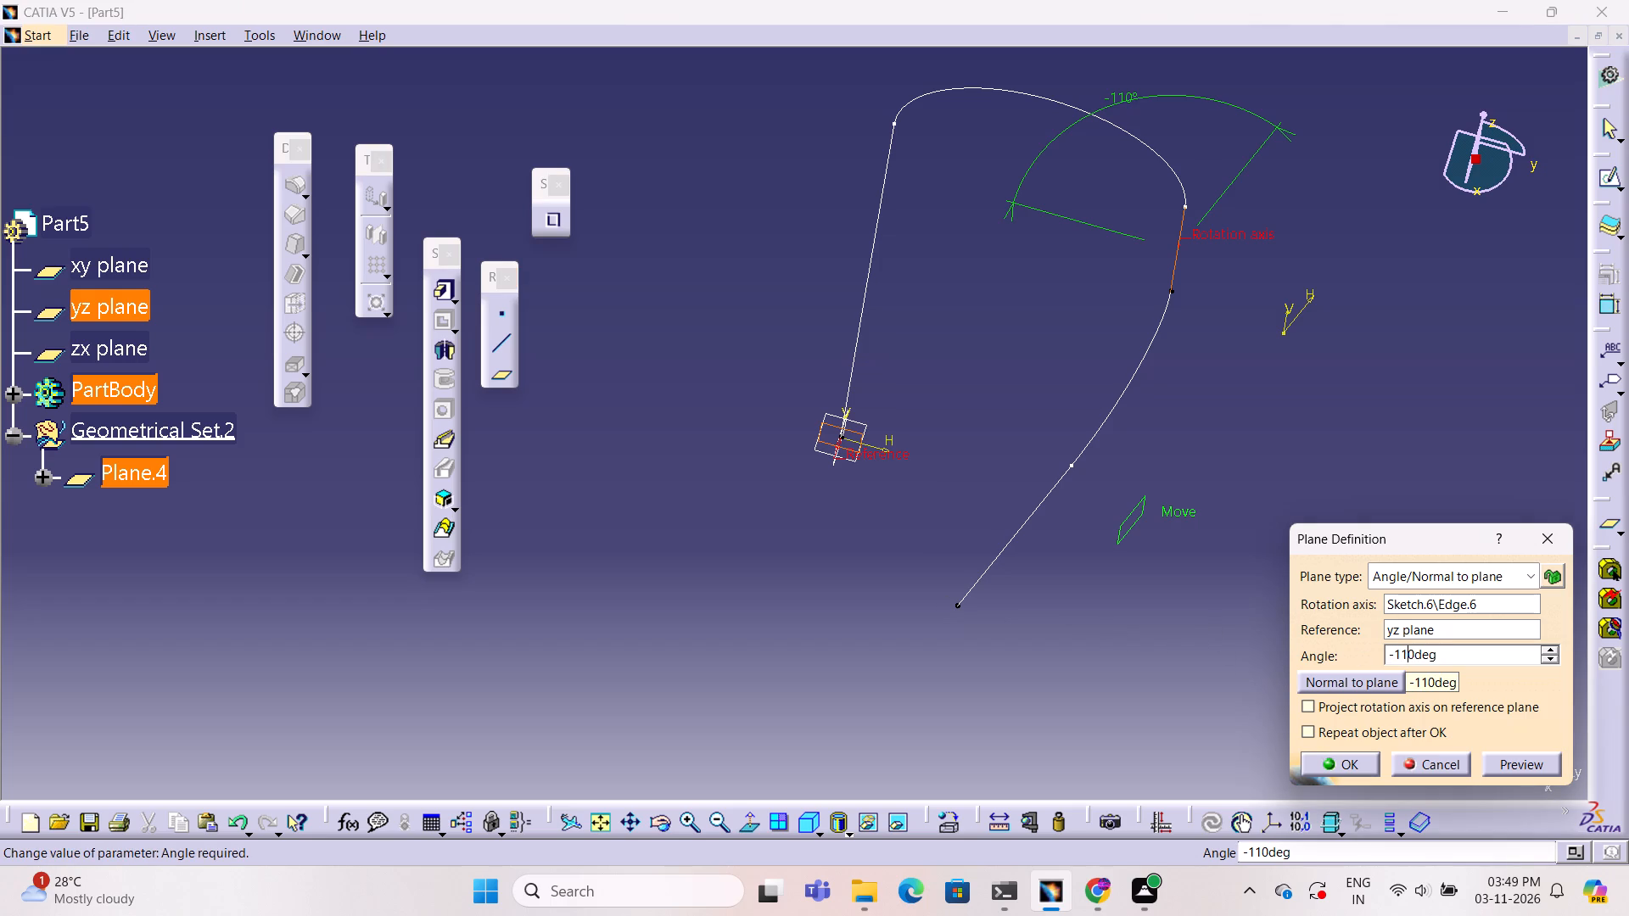
{"action": "left_click", "coordinate": [1417, 654]}
{"action": "key", "text": "BackSpace"}
{"action": "key", "text": "BackSpace"}
{"action": "type", "text": "00"}
{"action": "key", "text": "Return"}
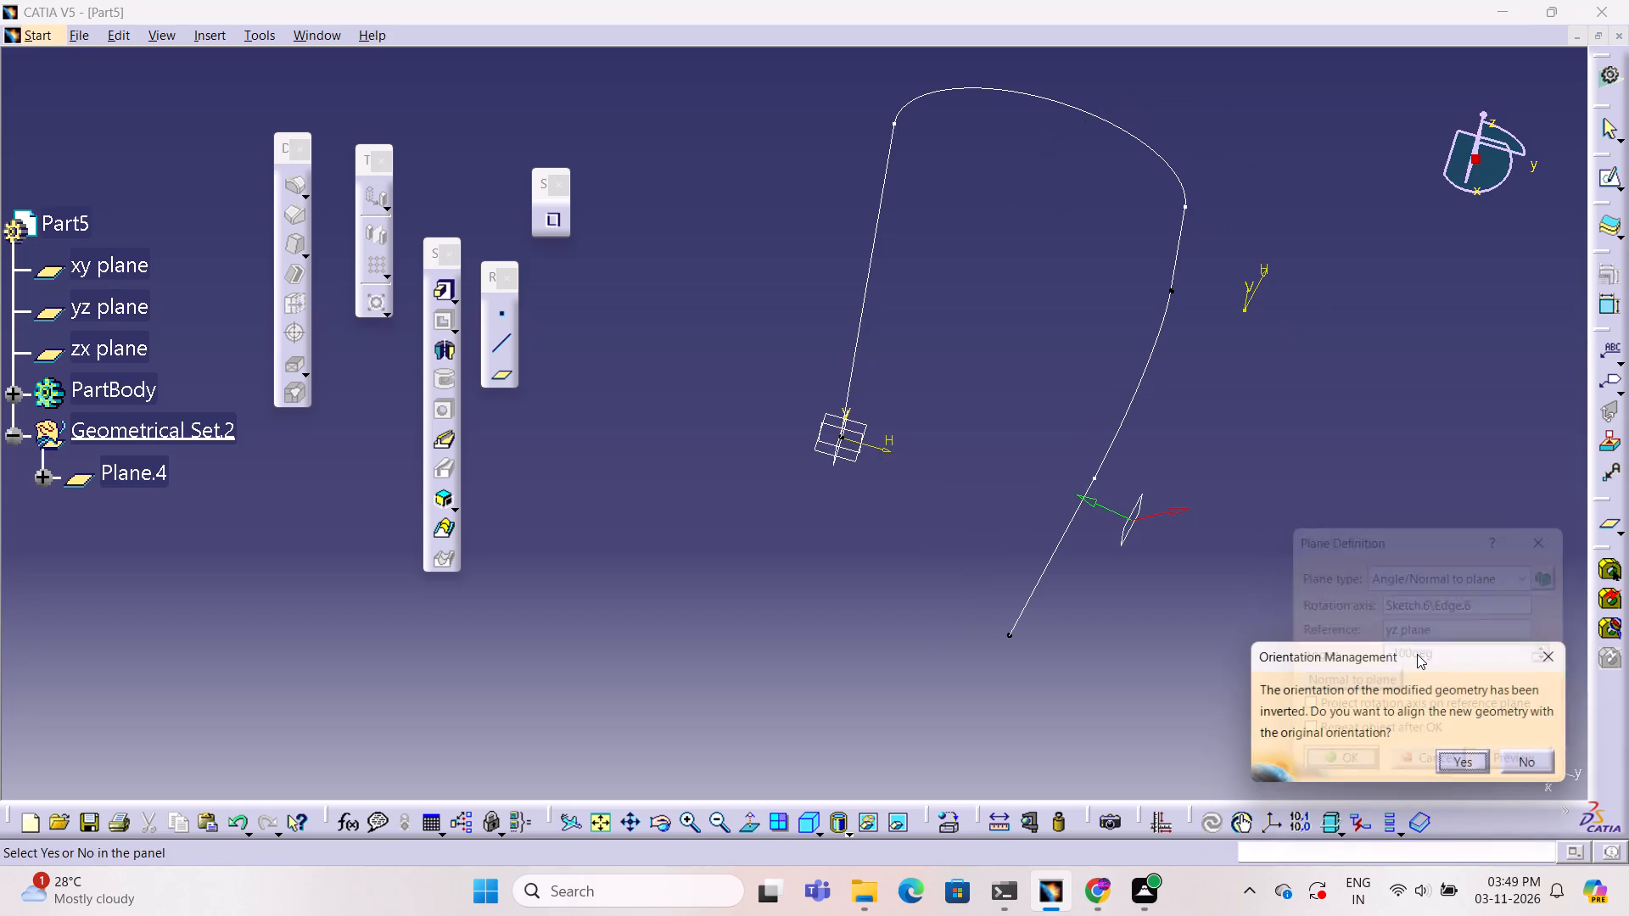
{"action": "left_click", "coordinate": [1518, 755]}
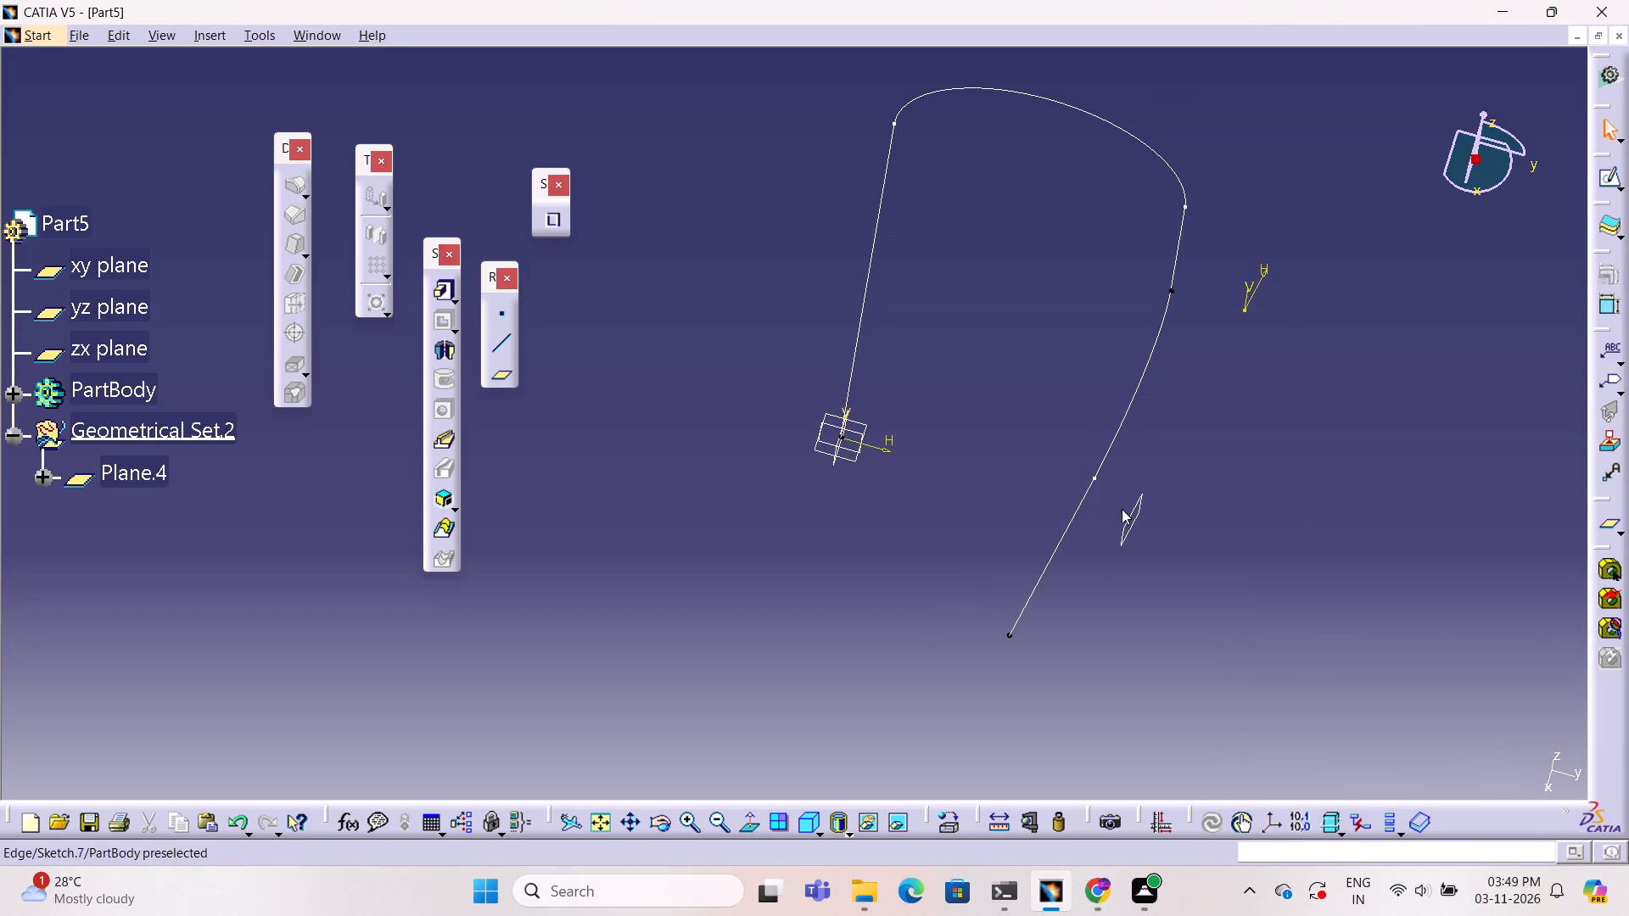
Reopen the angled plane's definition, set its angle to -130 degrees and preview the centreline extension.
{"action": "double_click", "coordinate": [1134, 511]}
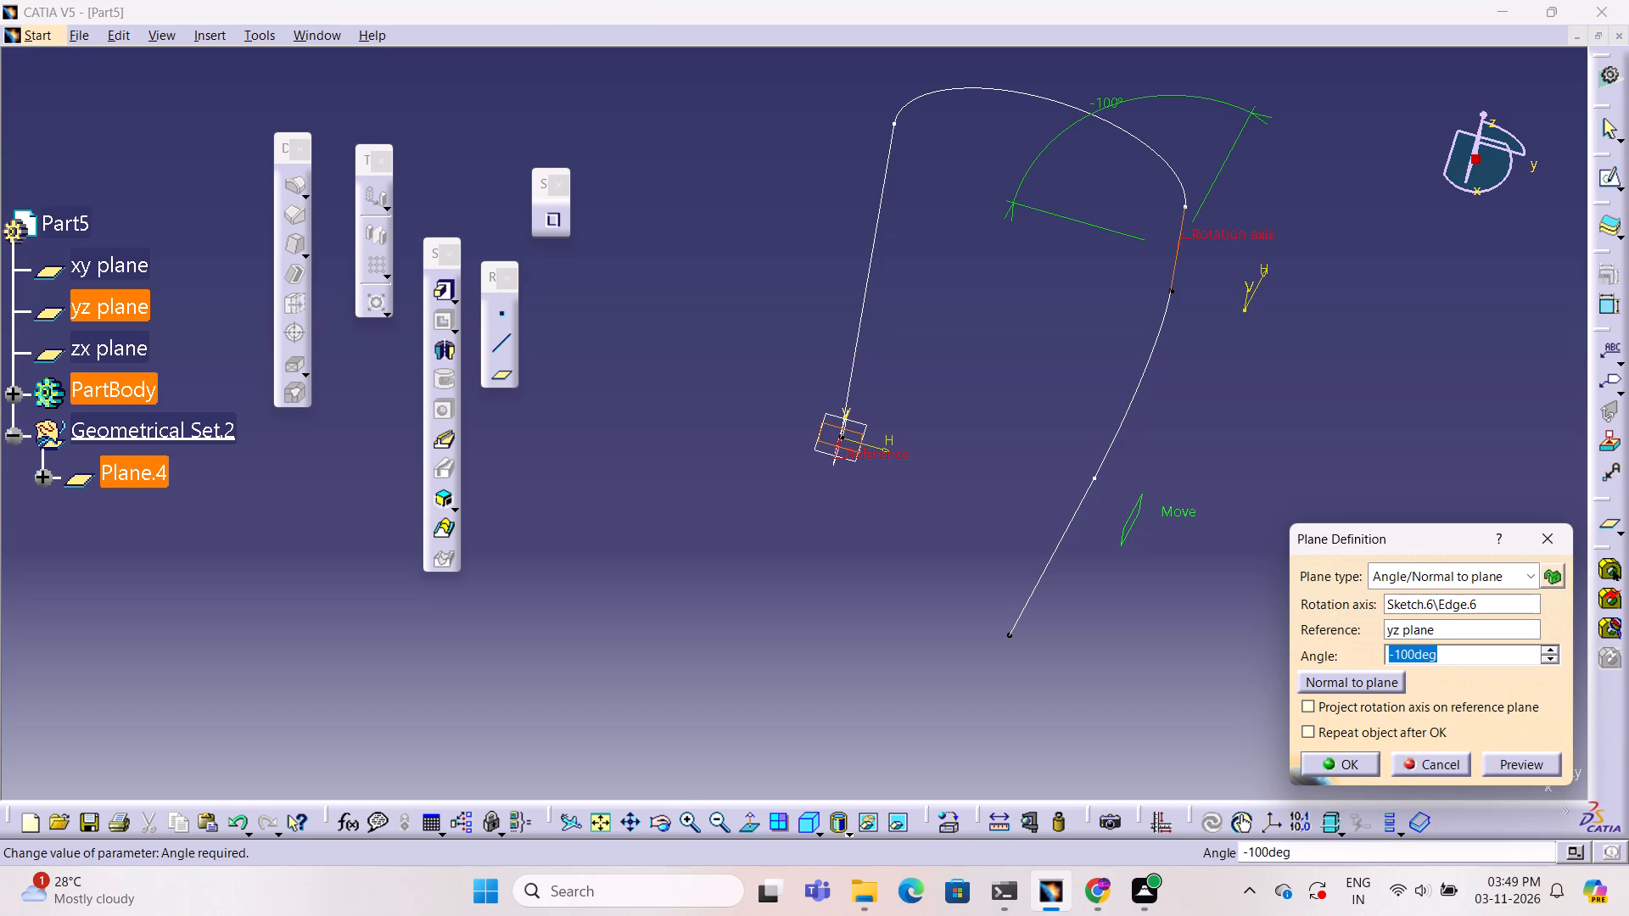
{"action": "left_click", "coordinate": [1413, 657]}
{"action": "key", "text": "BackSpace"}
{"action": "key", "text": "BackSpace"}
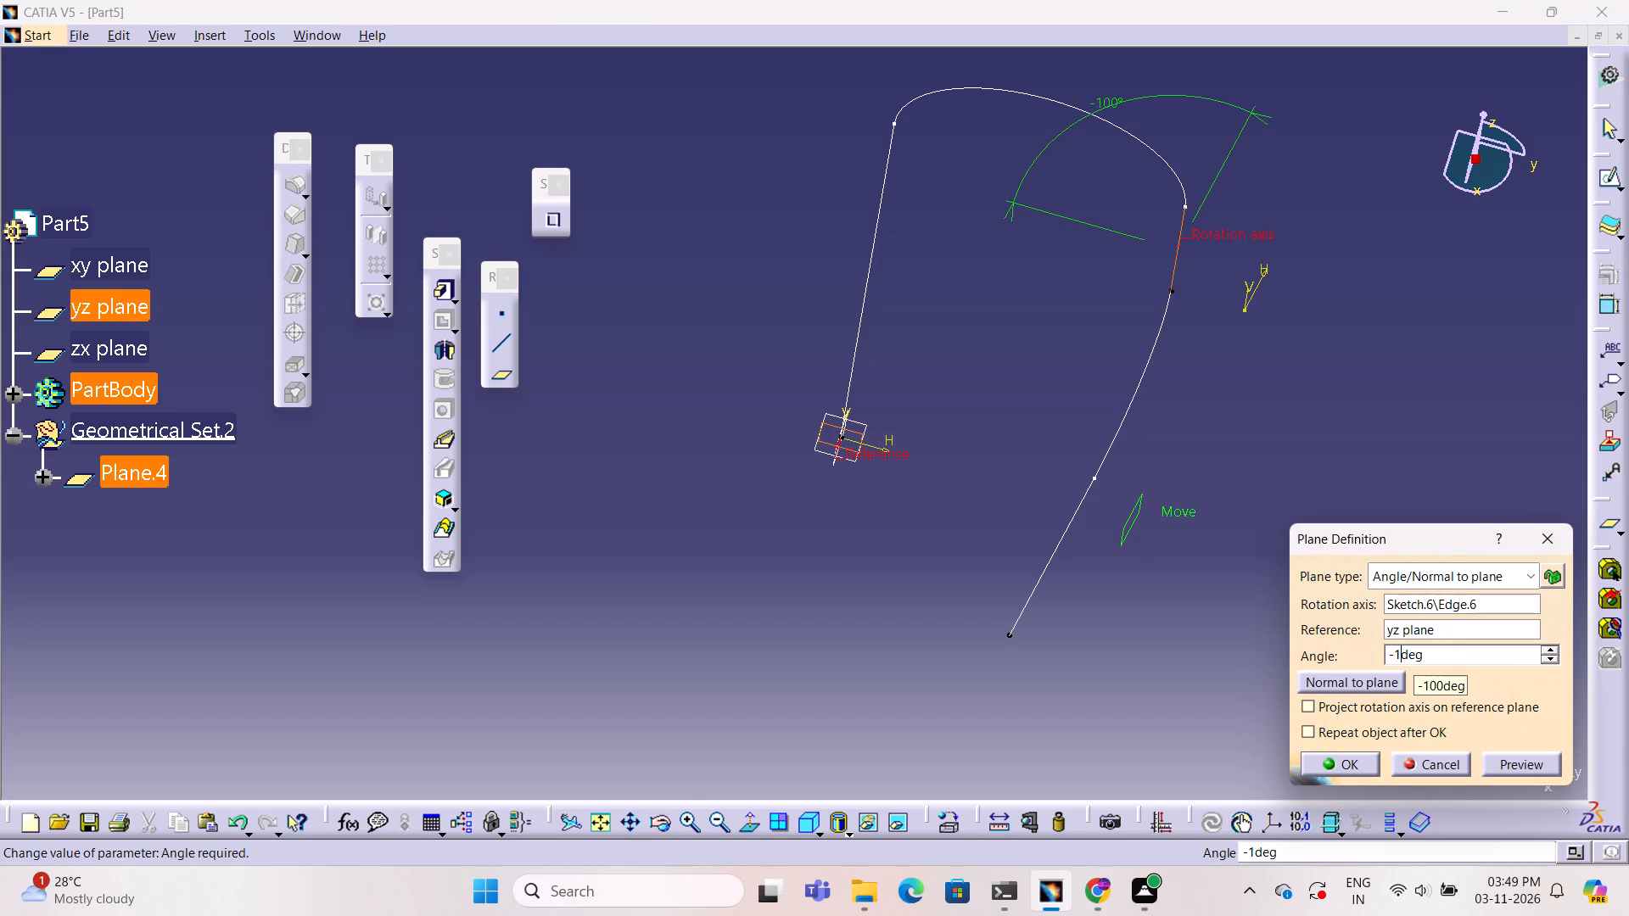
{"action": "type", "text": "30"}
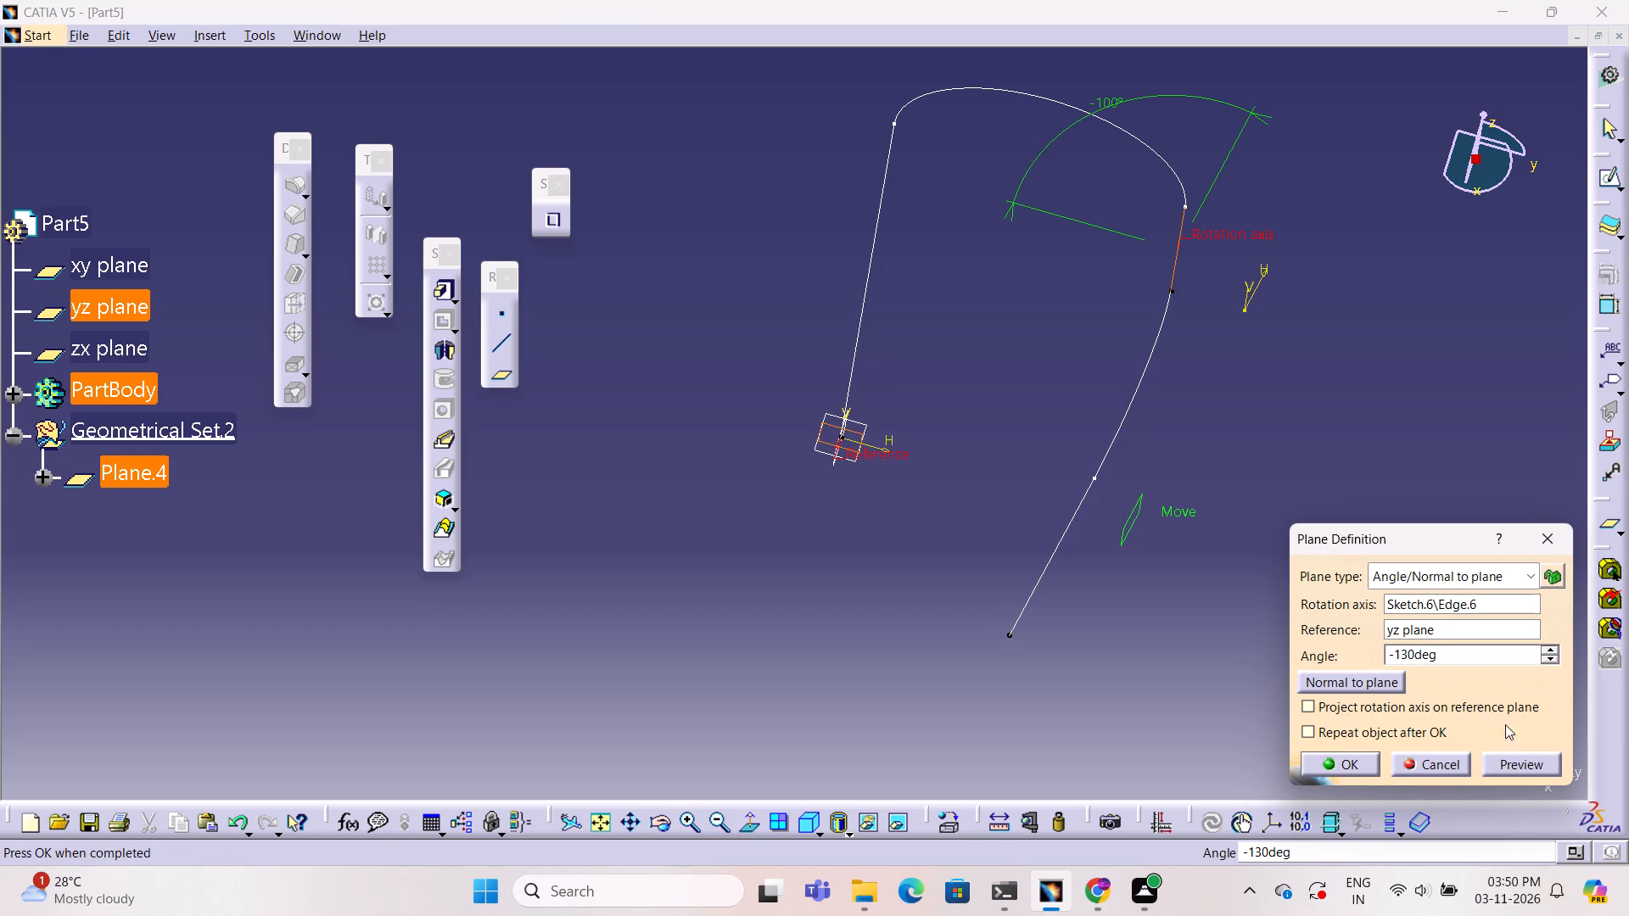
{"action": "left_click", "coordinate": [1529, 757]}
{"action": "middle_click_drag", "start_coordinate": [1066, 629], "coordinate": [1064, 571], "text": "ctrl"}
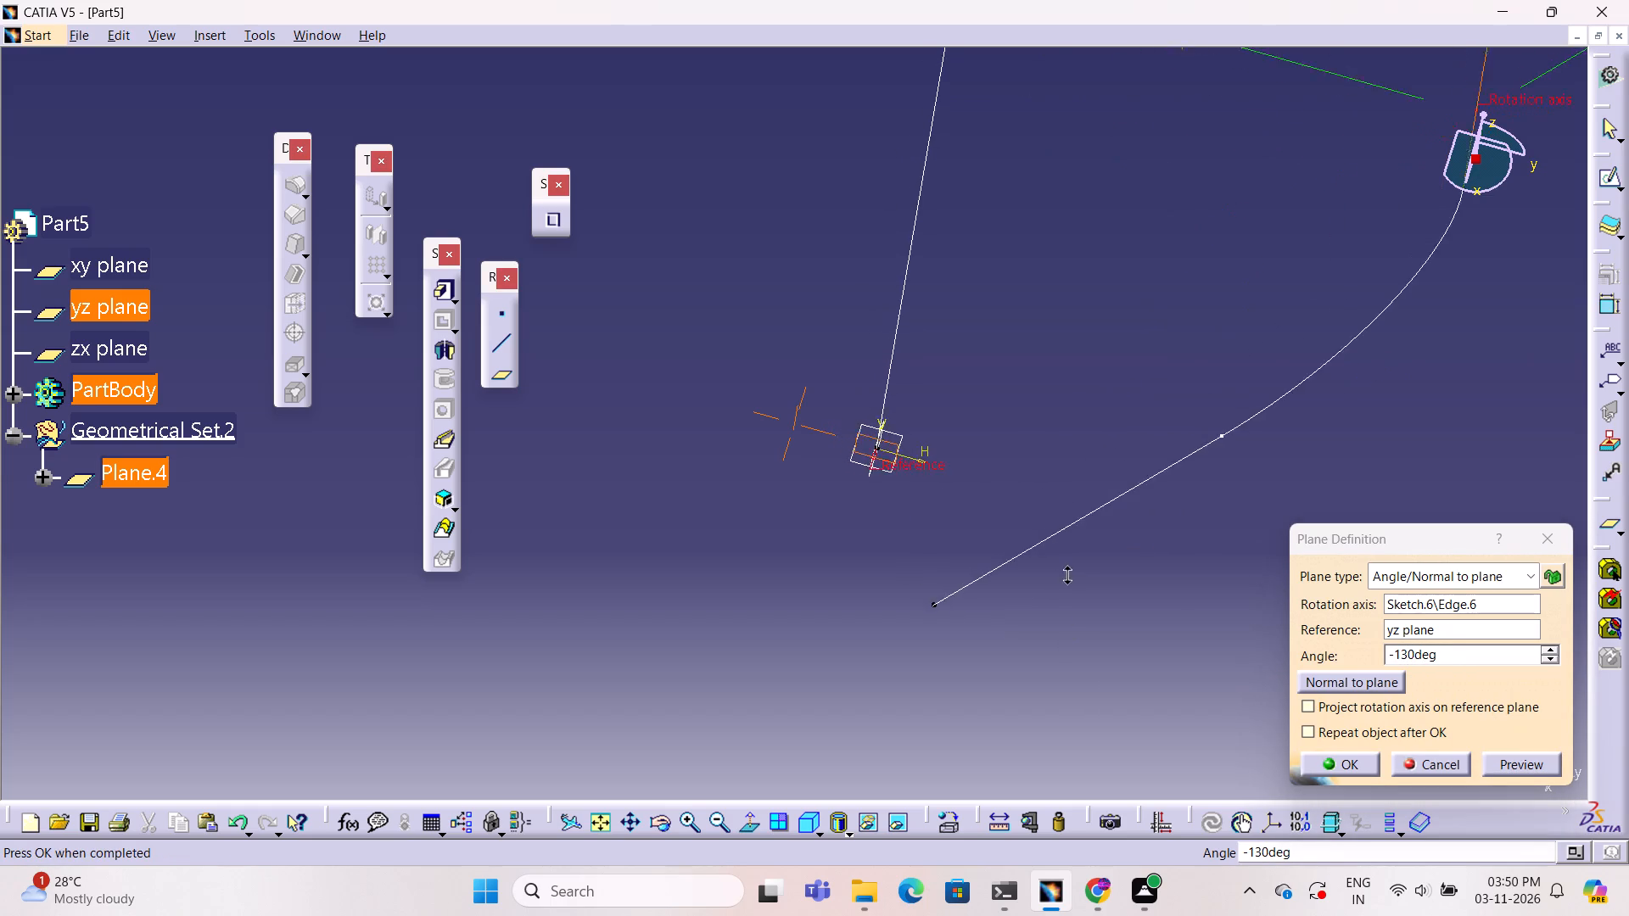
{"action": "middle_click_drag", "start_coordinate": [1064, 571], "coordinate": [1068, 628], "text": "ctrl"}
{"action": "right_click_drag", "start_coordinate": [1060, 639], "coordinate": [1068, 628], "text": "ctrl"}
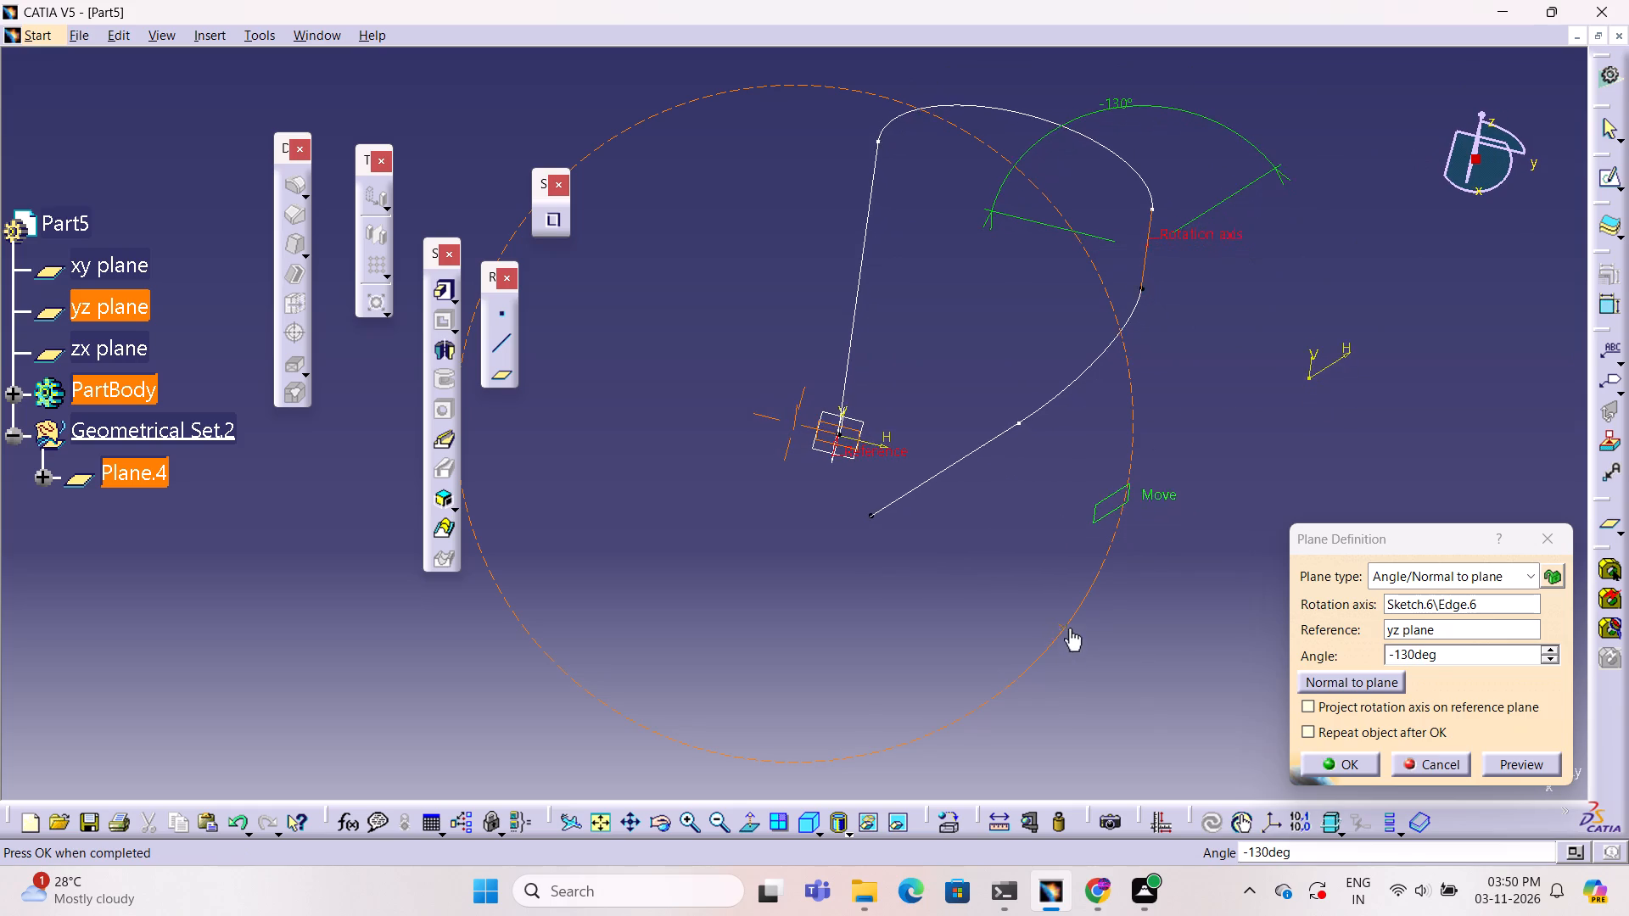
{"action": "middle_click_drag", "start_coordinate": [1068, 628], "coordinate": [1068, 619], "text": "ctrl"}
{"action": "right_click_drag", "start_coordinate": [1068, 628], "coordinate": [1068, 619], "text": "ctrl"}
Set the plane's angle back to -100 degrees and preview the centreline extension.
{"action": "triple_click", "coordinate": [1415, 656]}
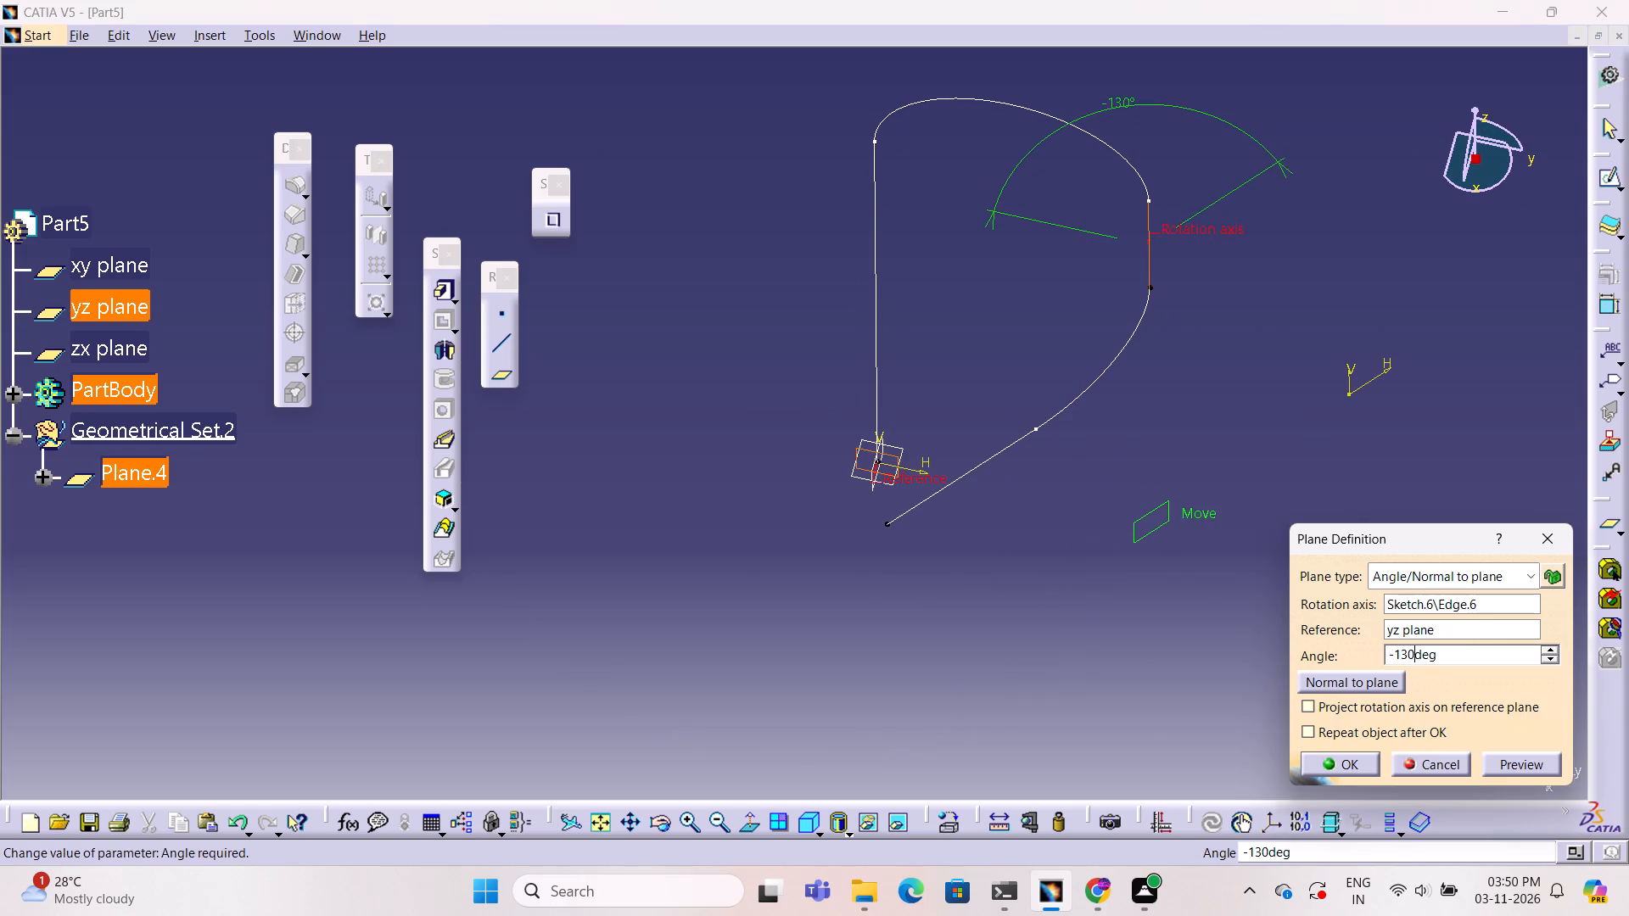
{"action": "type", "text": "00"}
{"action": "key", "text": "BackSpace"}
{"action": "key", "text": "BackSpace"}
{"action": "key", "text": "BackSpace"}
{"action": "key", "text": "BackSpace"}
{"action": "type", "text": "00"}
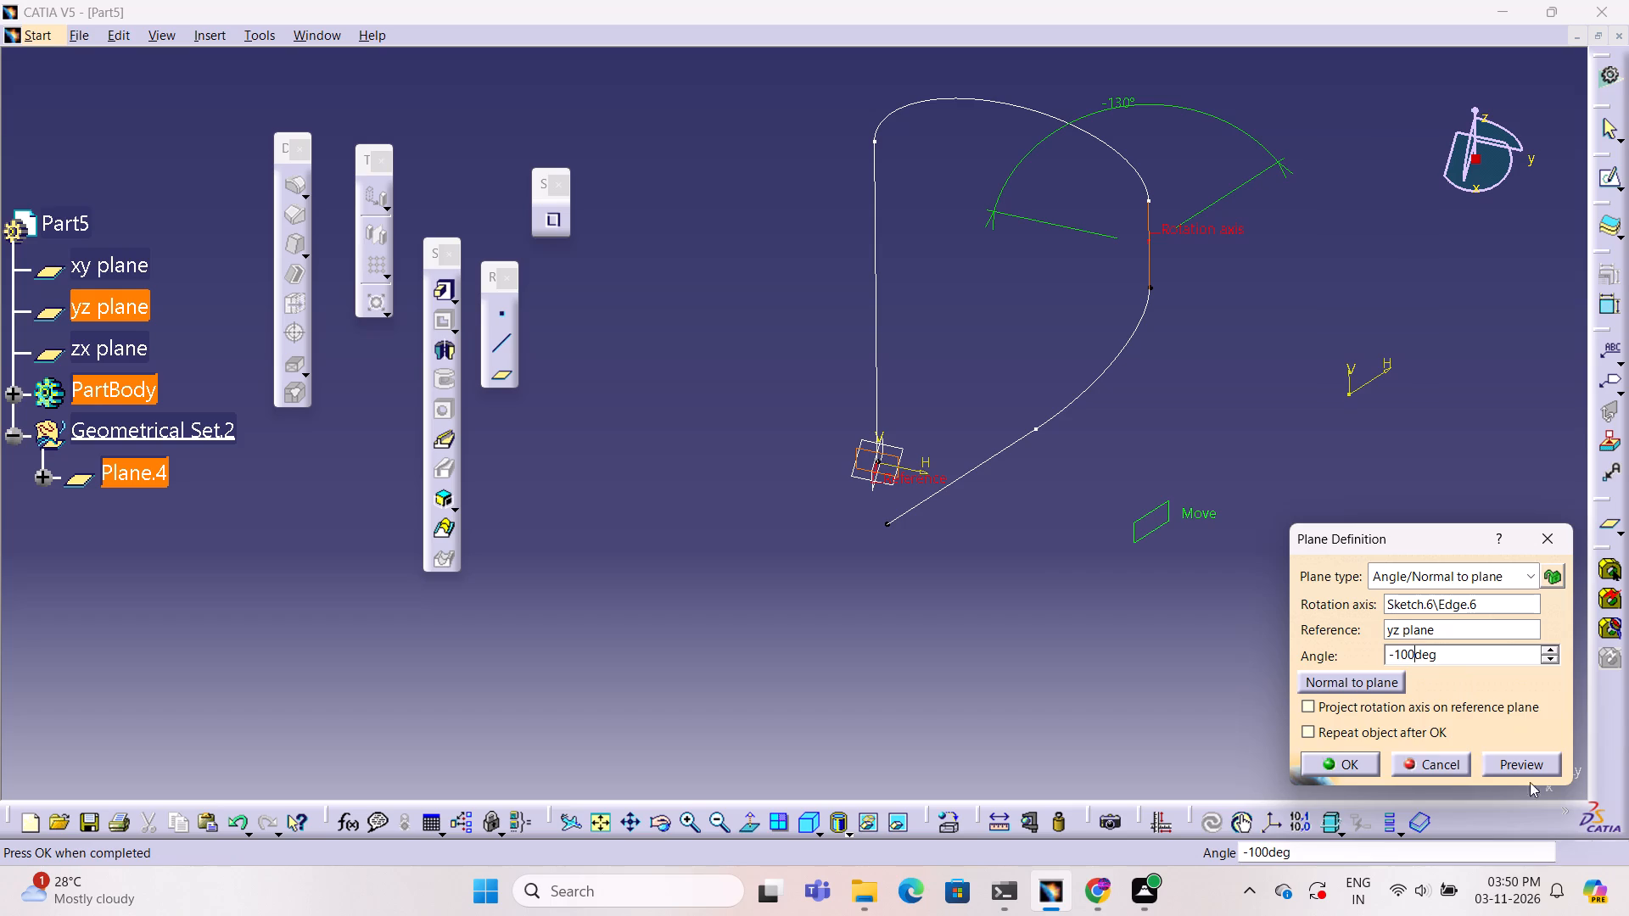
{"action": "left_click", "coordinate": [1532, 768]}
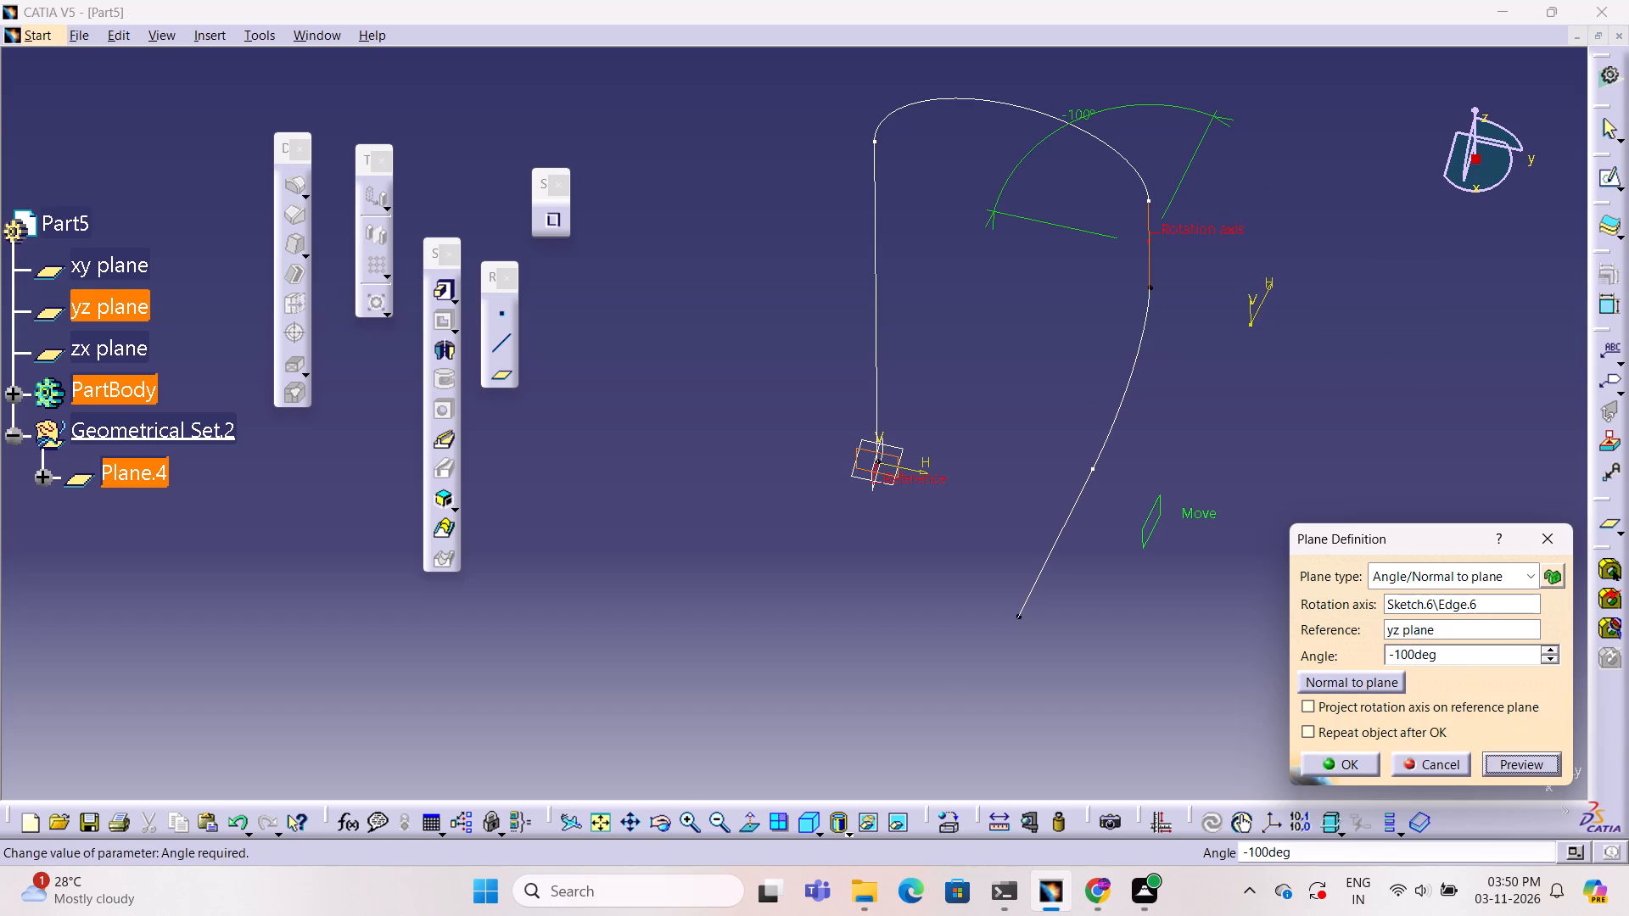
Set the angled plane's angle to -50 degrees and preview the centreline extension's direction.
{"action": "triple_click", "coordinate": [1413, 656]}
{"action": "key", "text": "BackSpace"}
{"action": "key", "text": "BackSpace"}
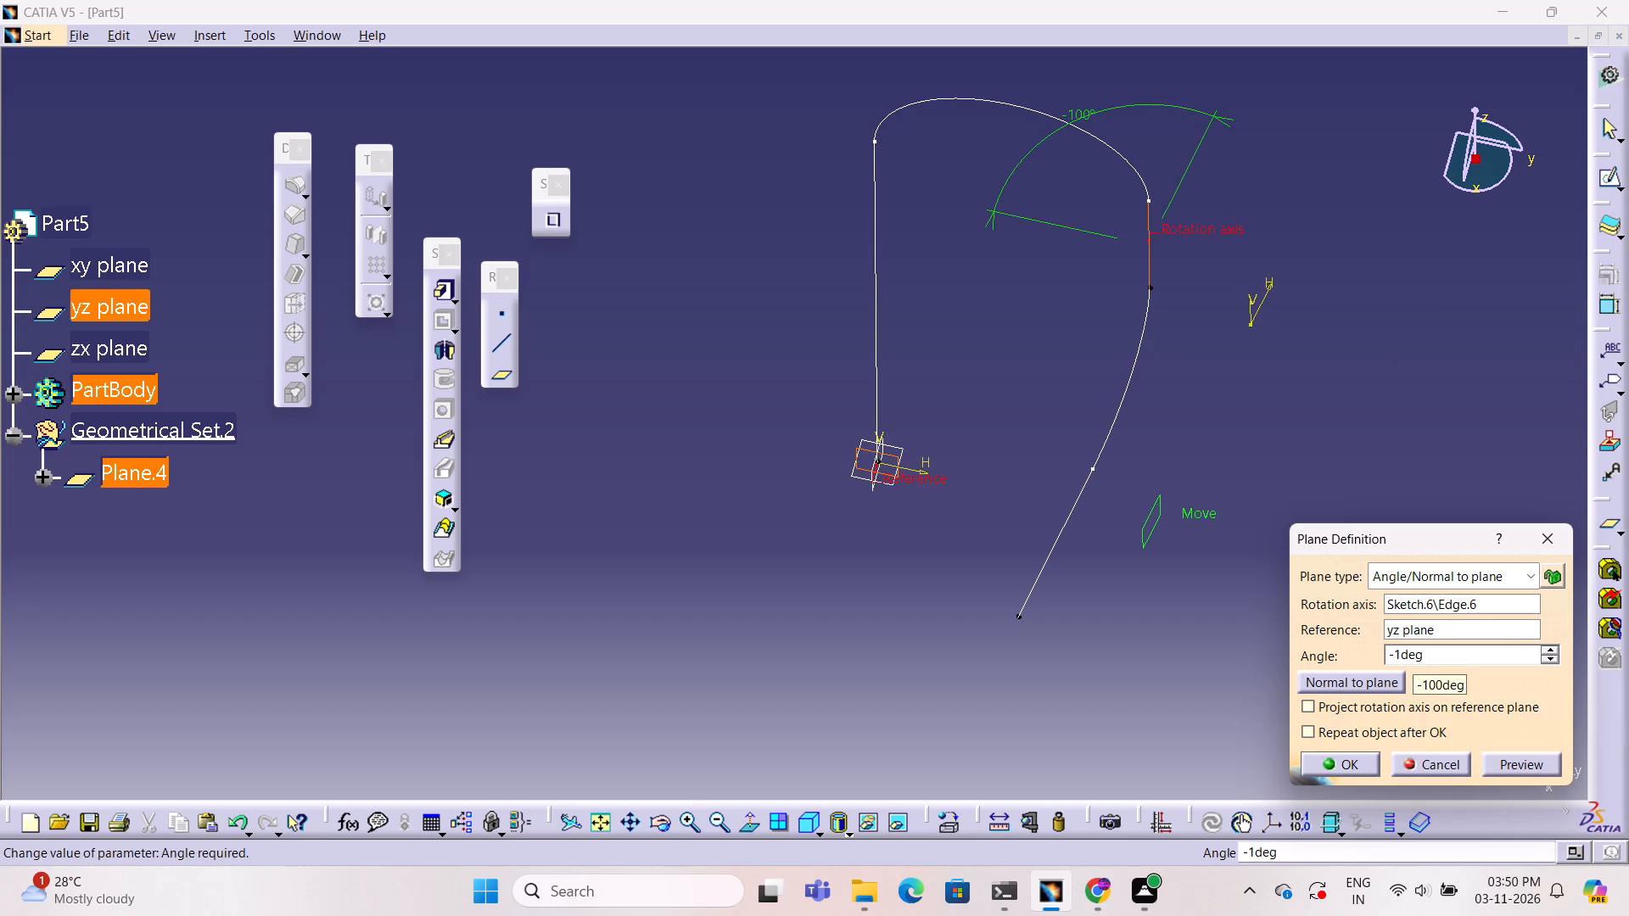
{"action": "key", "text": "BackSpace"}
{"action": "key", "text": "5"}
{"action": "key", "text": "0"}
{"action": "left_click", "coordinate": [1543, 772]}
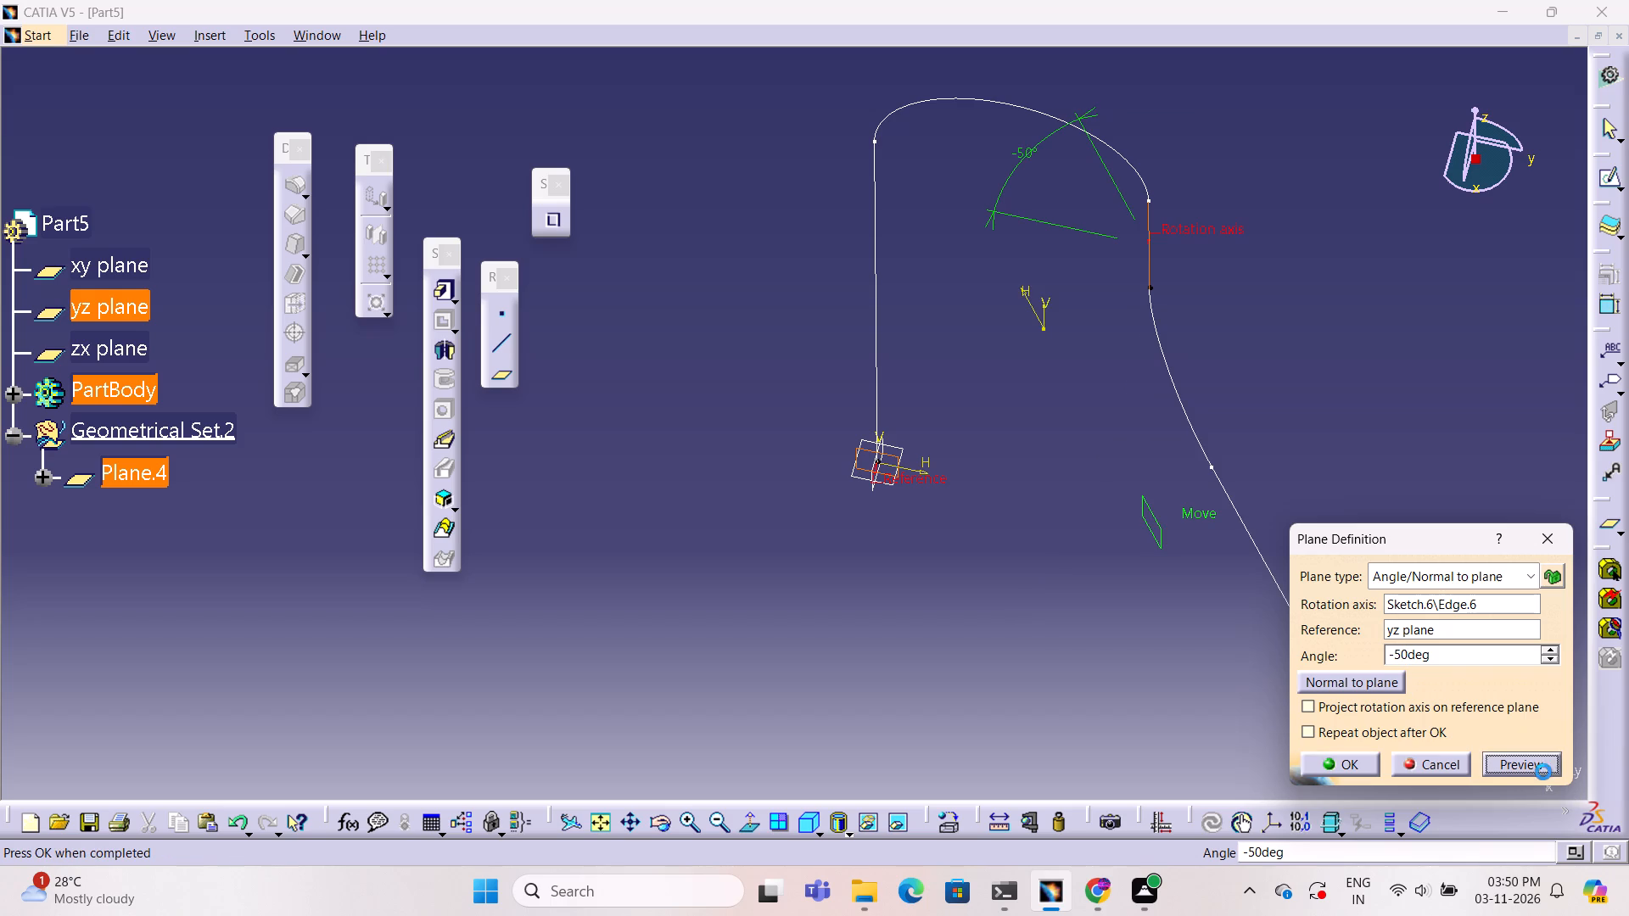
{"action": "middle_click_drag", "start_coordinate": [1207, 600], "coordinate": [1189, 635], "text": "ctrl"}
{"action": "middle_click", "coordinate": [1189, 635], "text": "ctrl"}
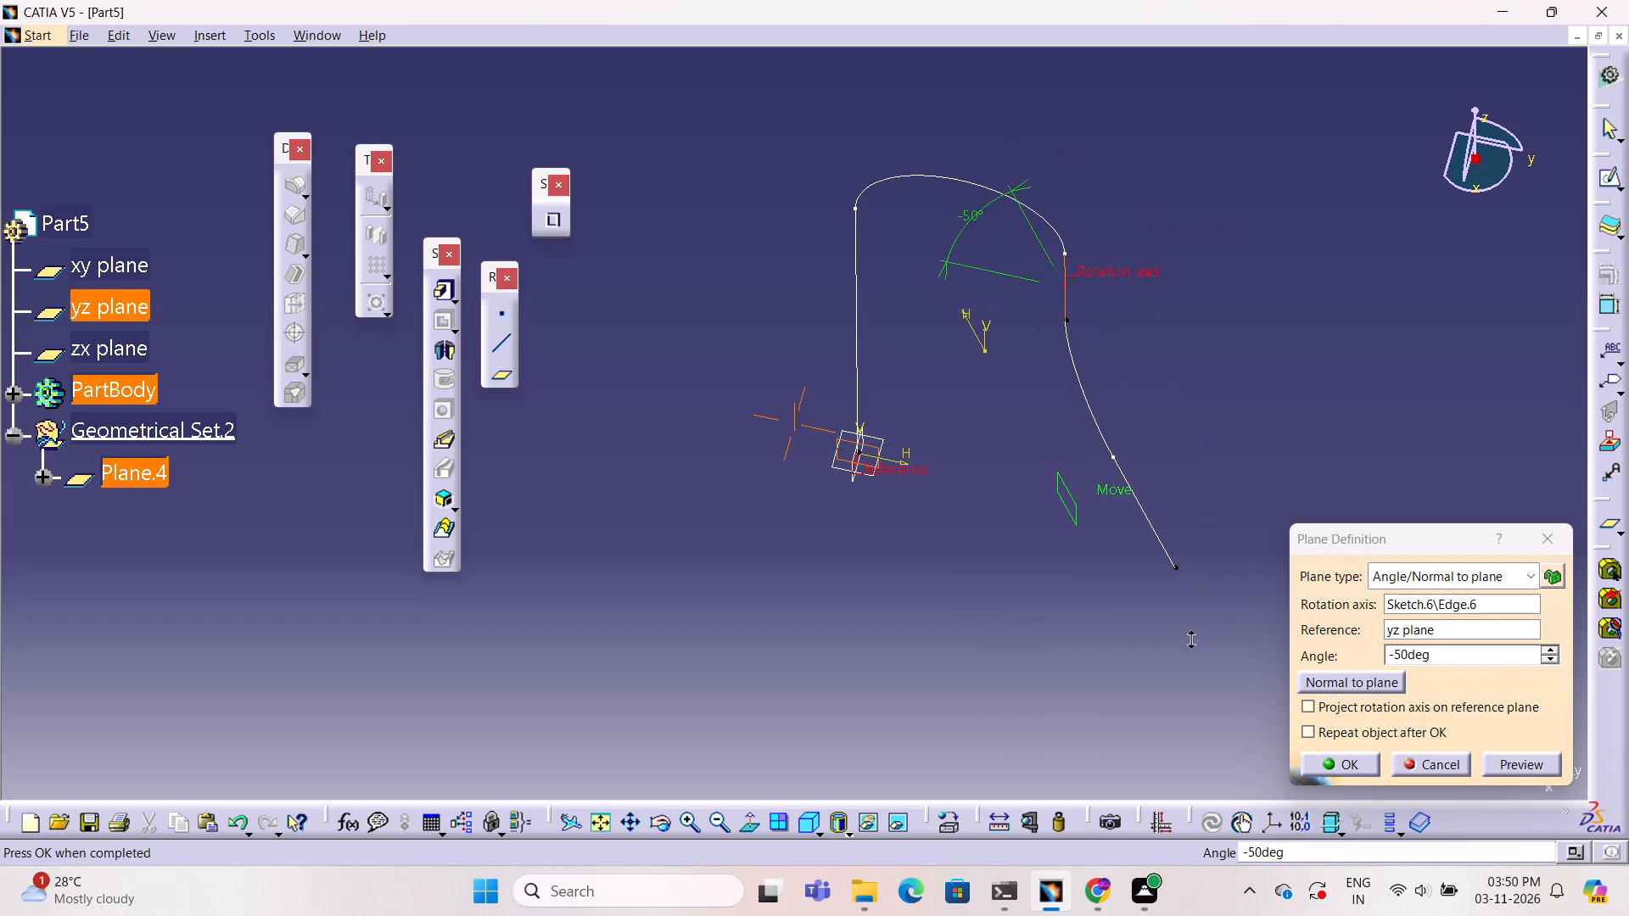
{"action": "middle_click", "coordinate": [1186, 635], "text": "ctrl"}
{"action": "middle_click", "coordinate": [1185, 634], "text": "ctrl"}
Set the angled plane's angle to -30 degrees, preview the centreline extension and accept the plane definition.
{"action": "left_click", "coordinate": [1400, 654]}
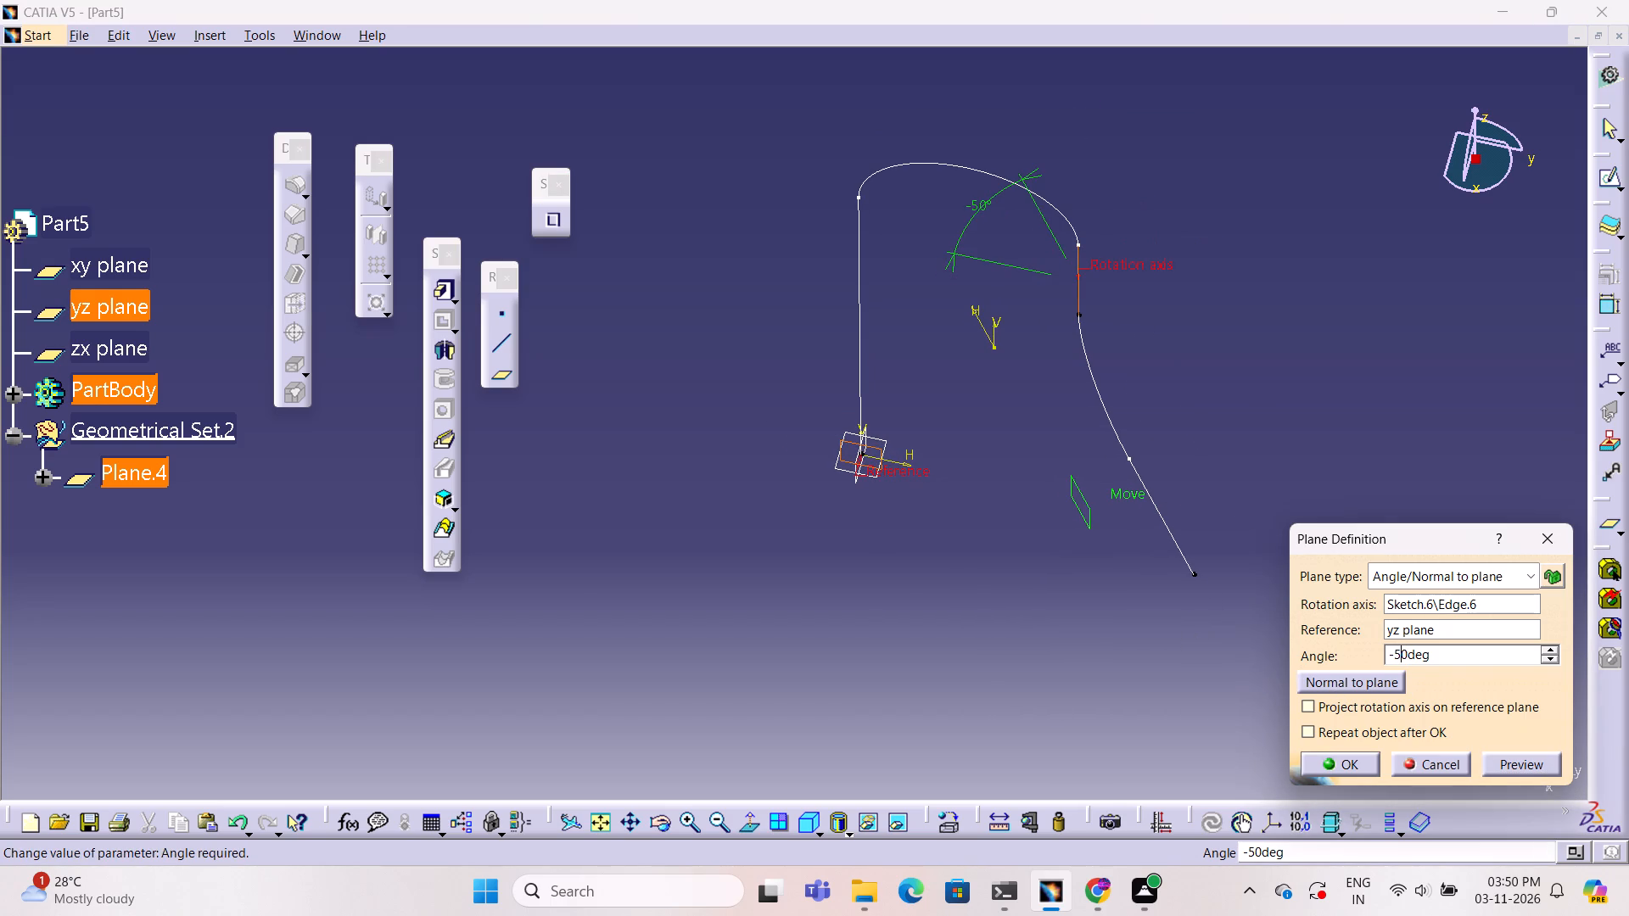
{"action": "key", "text": "BackSpace"}
{"action": "key", "text": "3"}
{"action": "left_click", "coordinate": [1509, 752]}
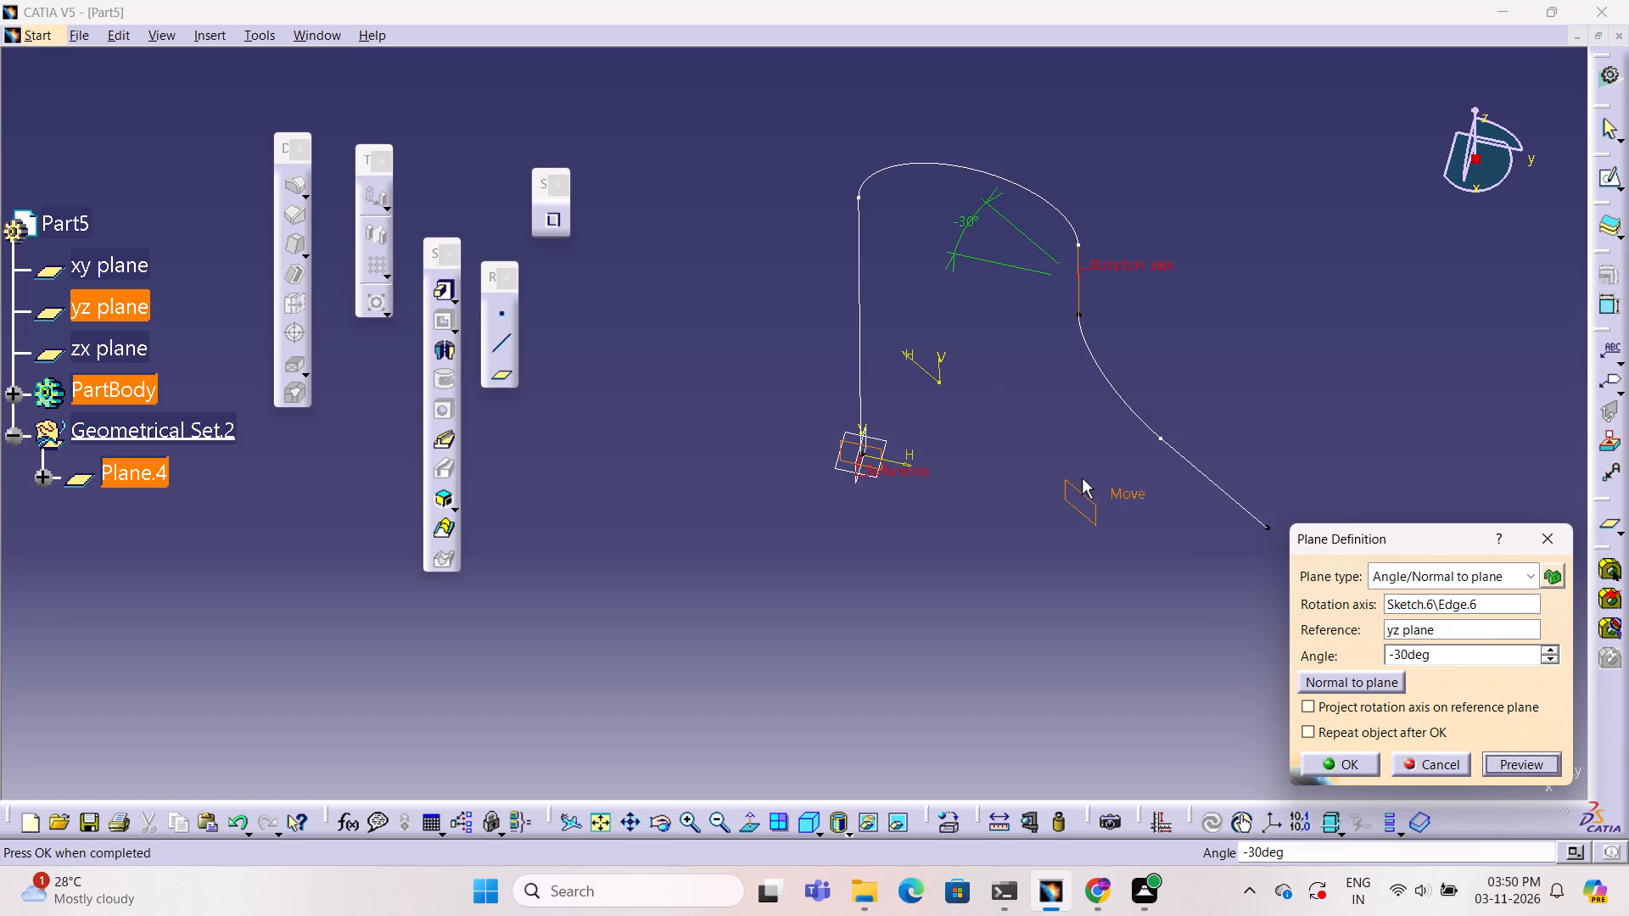
{"action": "left_click", "coordinate": [1361, 770]}
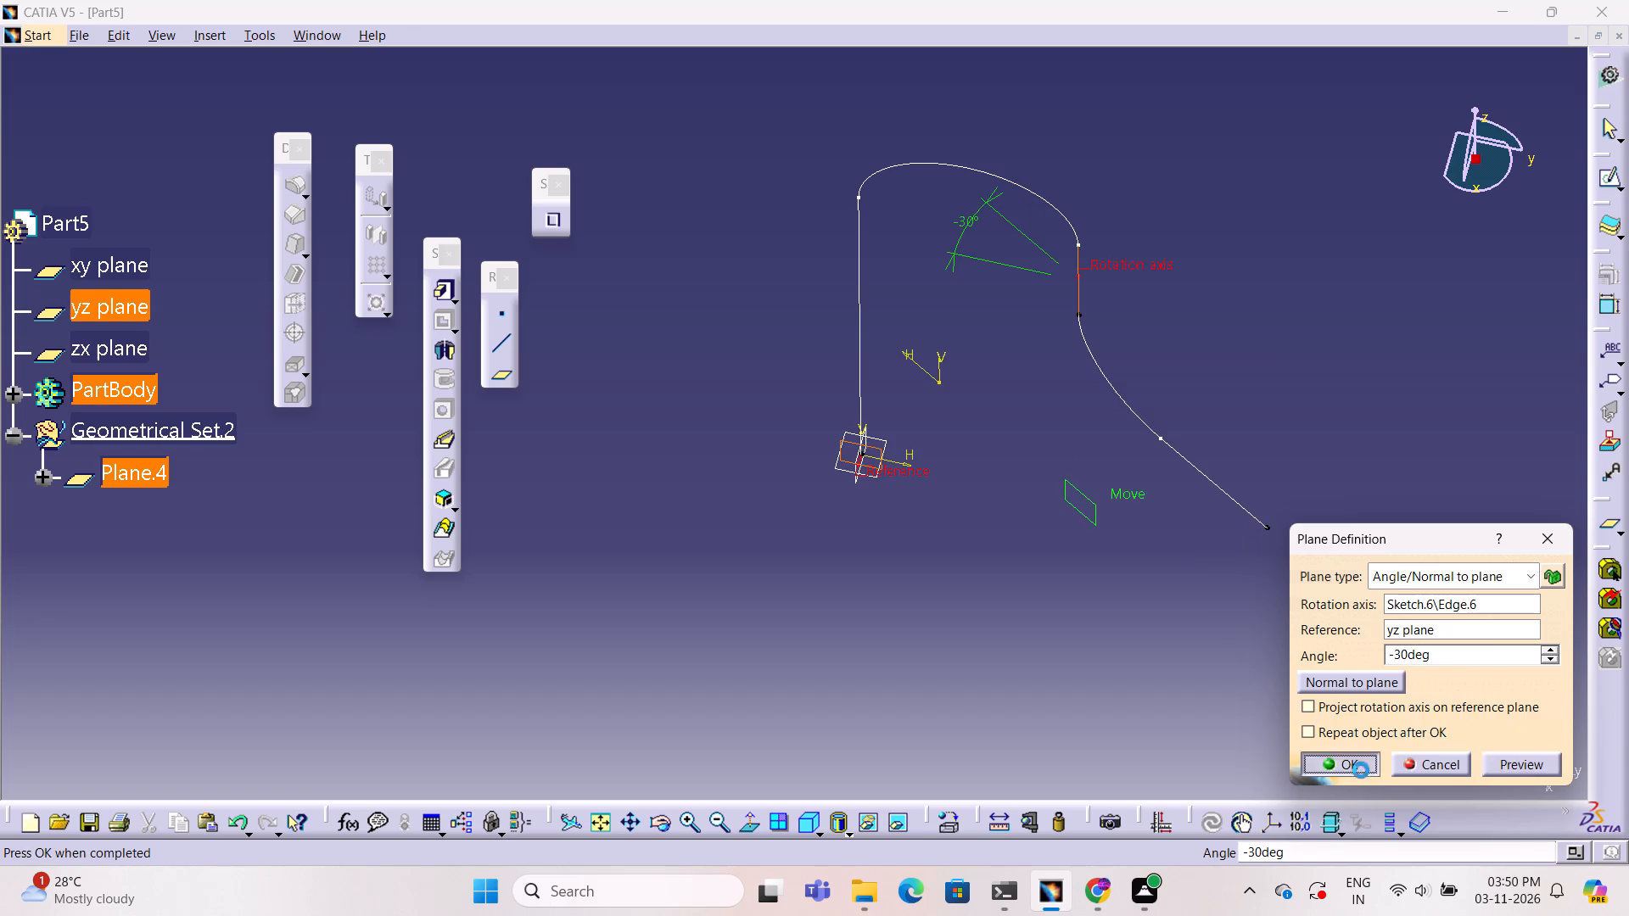
{"action": "left_click", "coordinate": [1034, 545]}
{"action": "middle_click_drag", "start_coordinate": [1129, 587], "coordinate": [1130, 612], "text": "ctrl"}
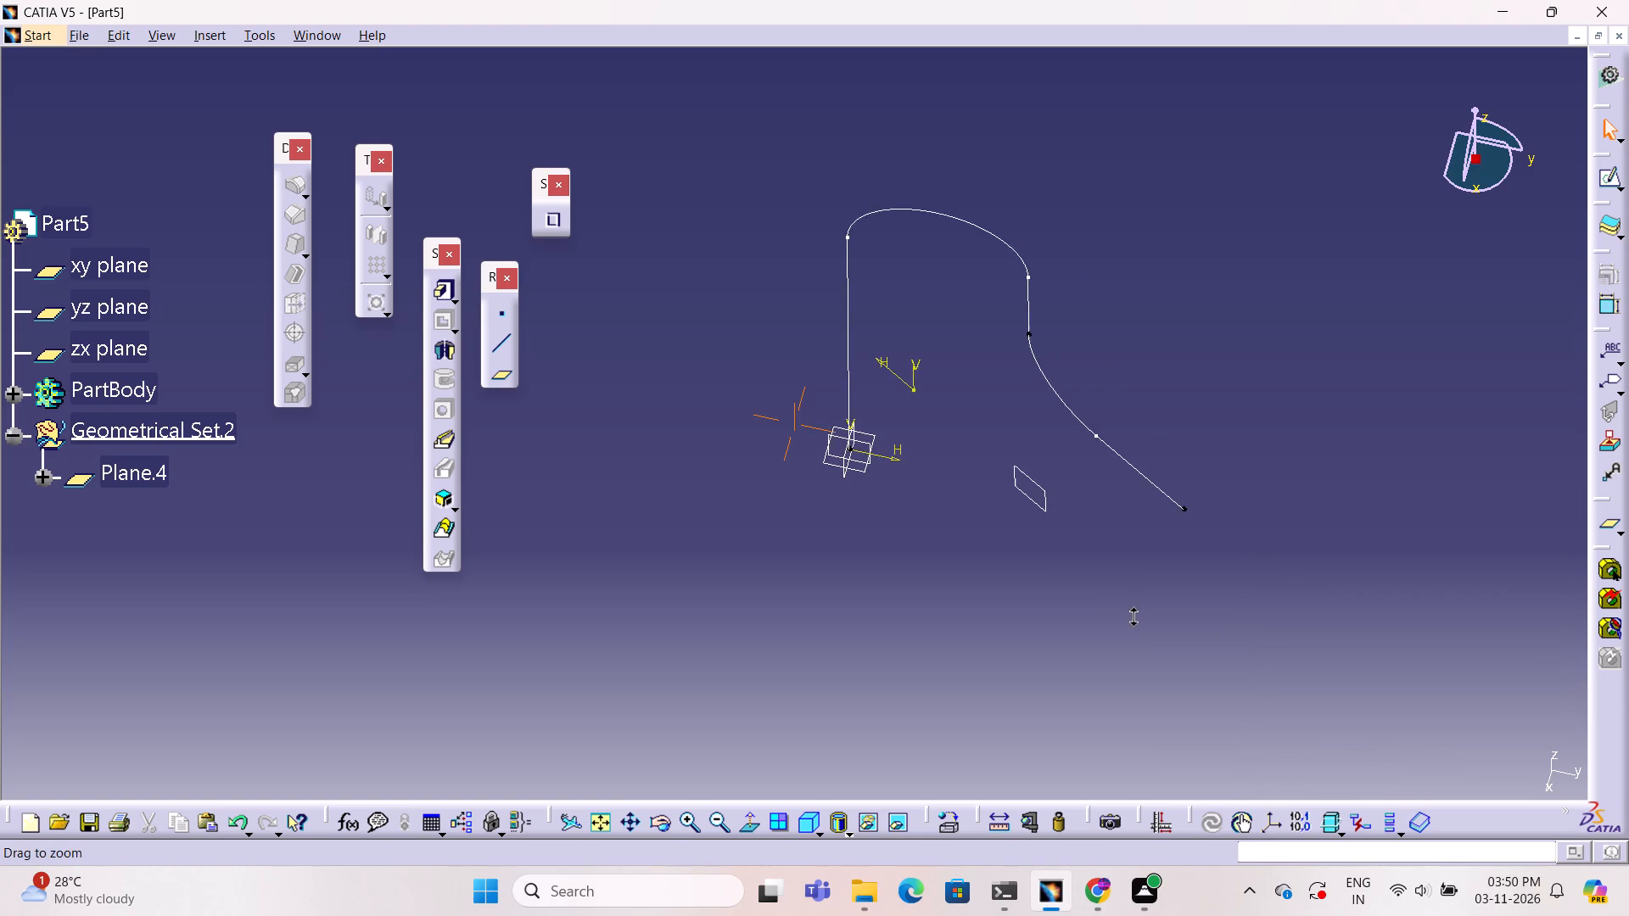
{"action": "middle_click_drag", "start_coordinate": [1130, 612], "coordinate": [1129, 566], "text": "ctrl"}
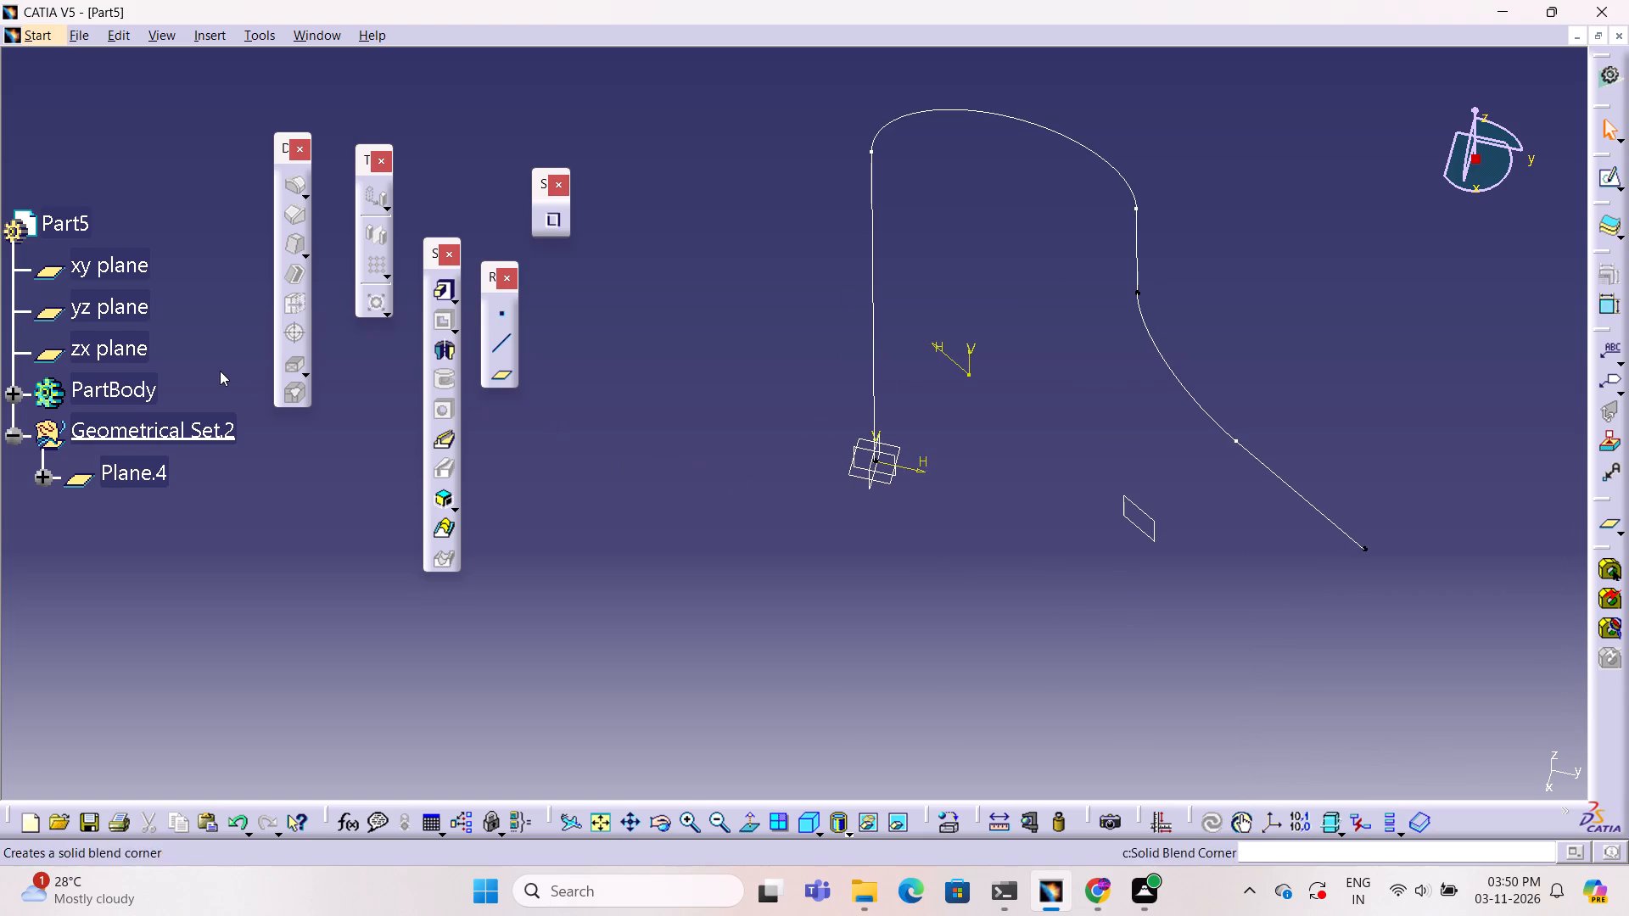
{"action": "scroll", "coordinate": [220, 371], "scroll_direction": "down", "scroll_amount": 1, "text": "ctrl"}
{"action": "scroll", "coordinate": [220, 371], "scroll_direction": "down", "scroll_amount": 2}
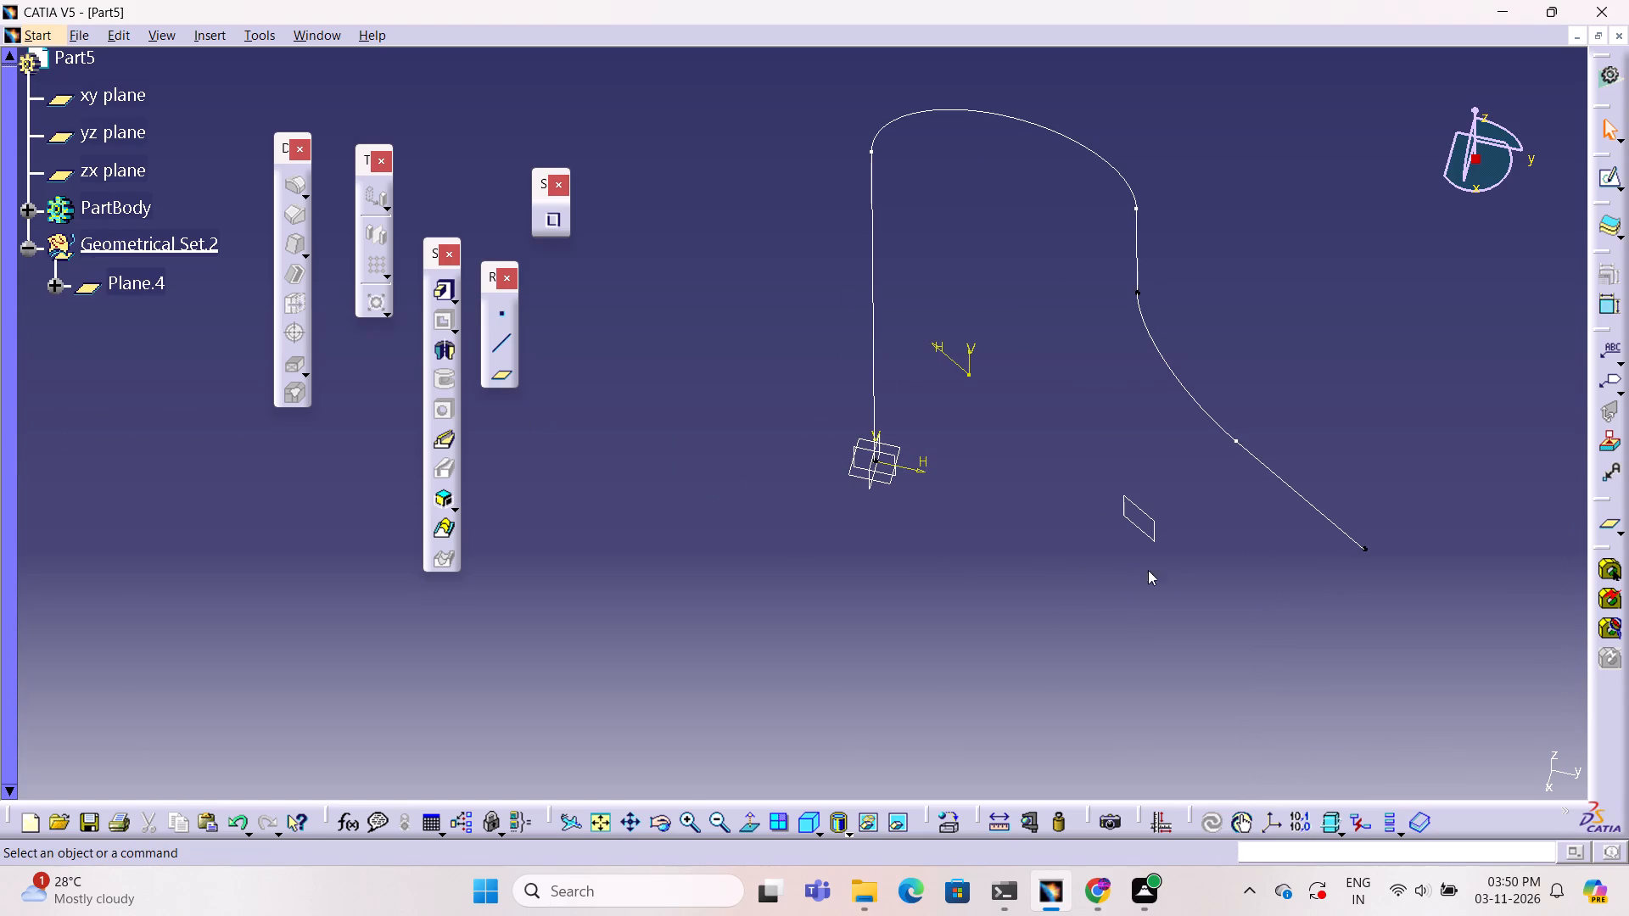
{"action": "middle_click_drag", "start_coordinate": [1167, 555], "coordinate": [1133, 527], "text": "ctrl"}
{"action": "right_click_drag", "start_coordinate": [1167, 555], "coordinate": [1133, 527], "text": "ctrl"}
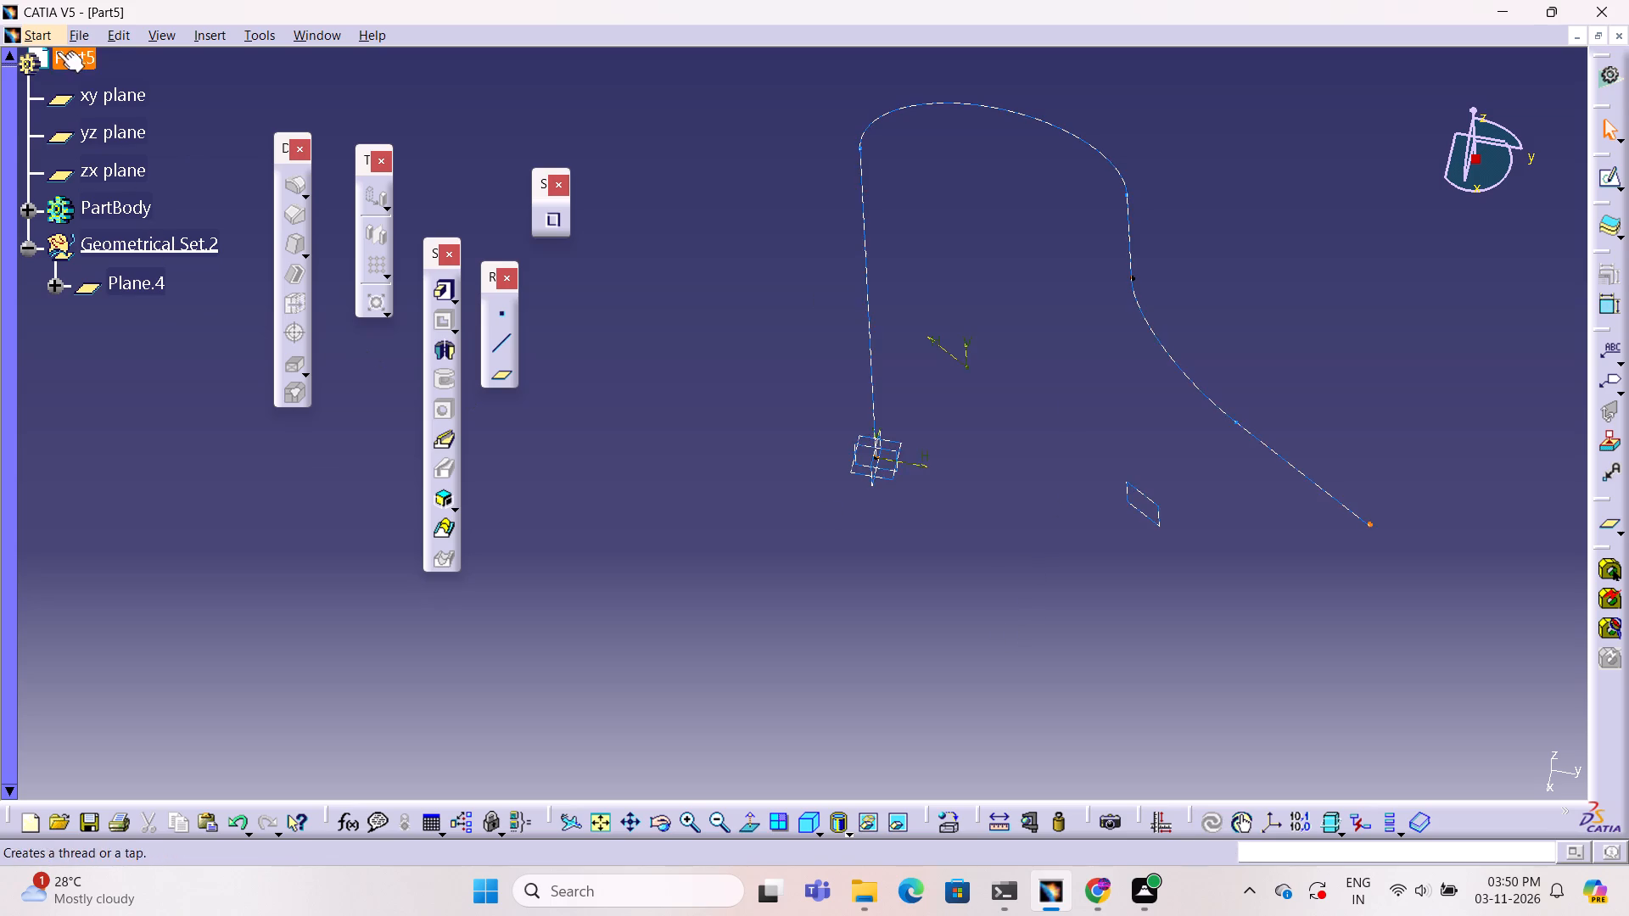
In the Wireframe and Surface Design workbench, join the main centreline sketch and its arc-and-line extension sketch into one curve.
{"action": "left_click", "coordinate": [42, 32]}
{"action": "left_click", "coordinate": [130, 165]}
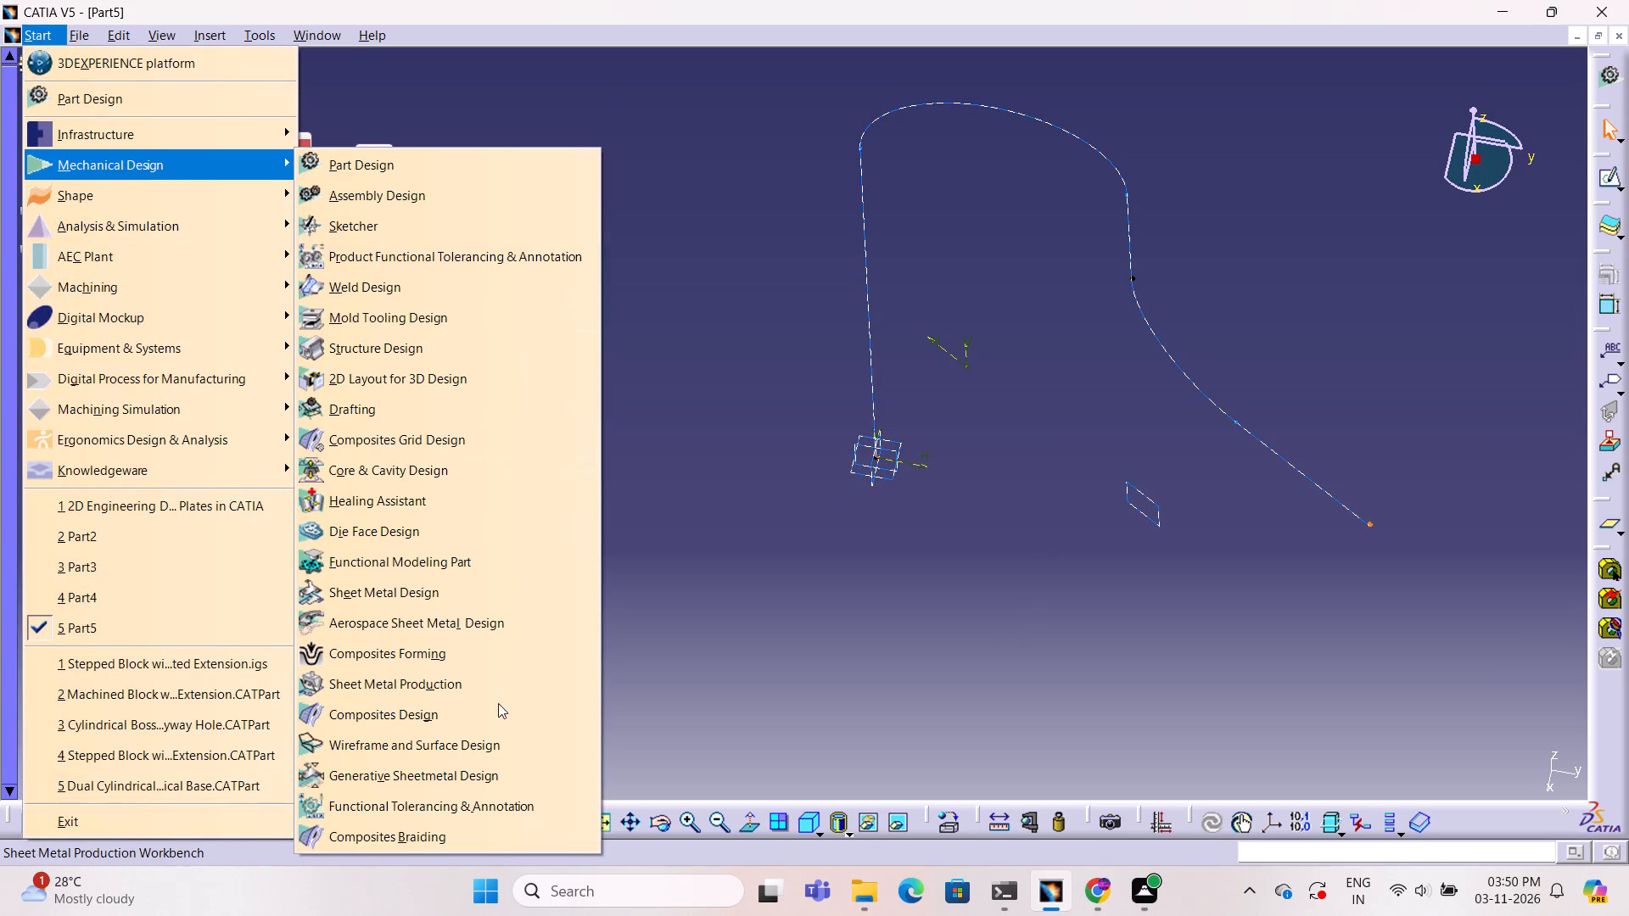
{"action": "left_click", "coordinate": [492, 739]}
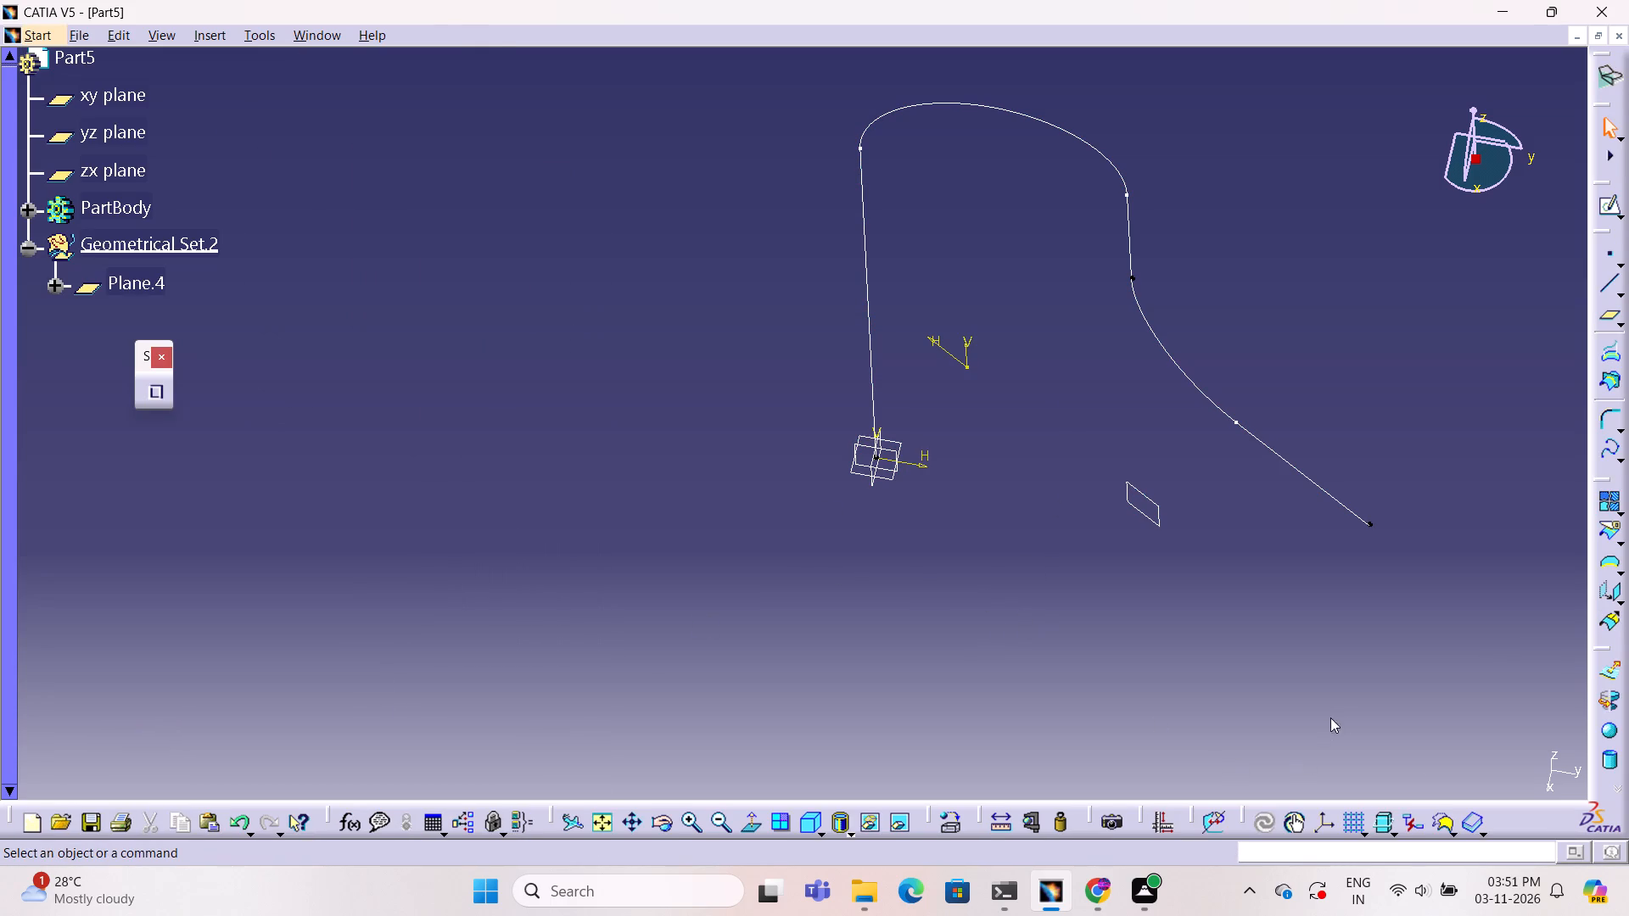
{"action": "left_click", "coordinate": [1609, 505]}
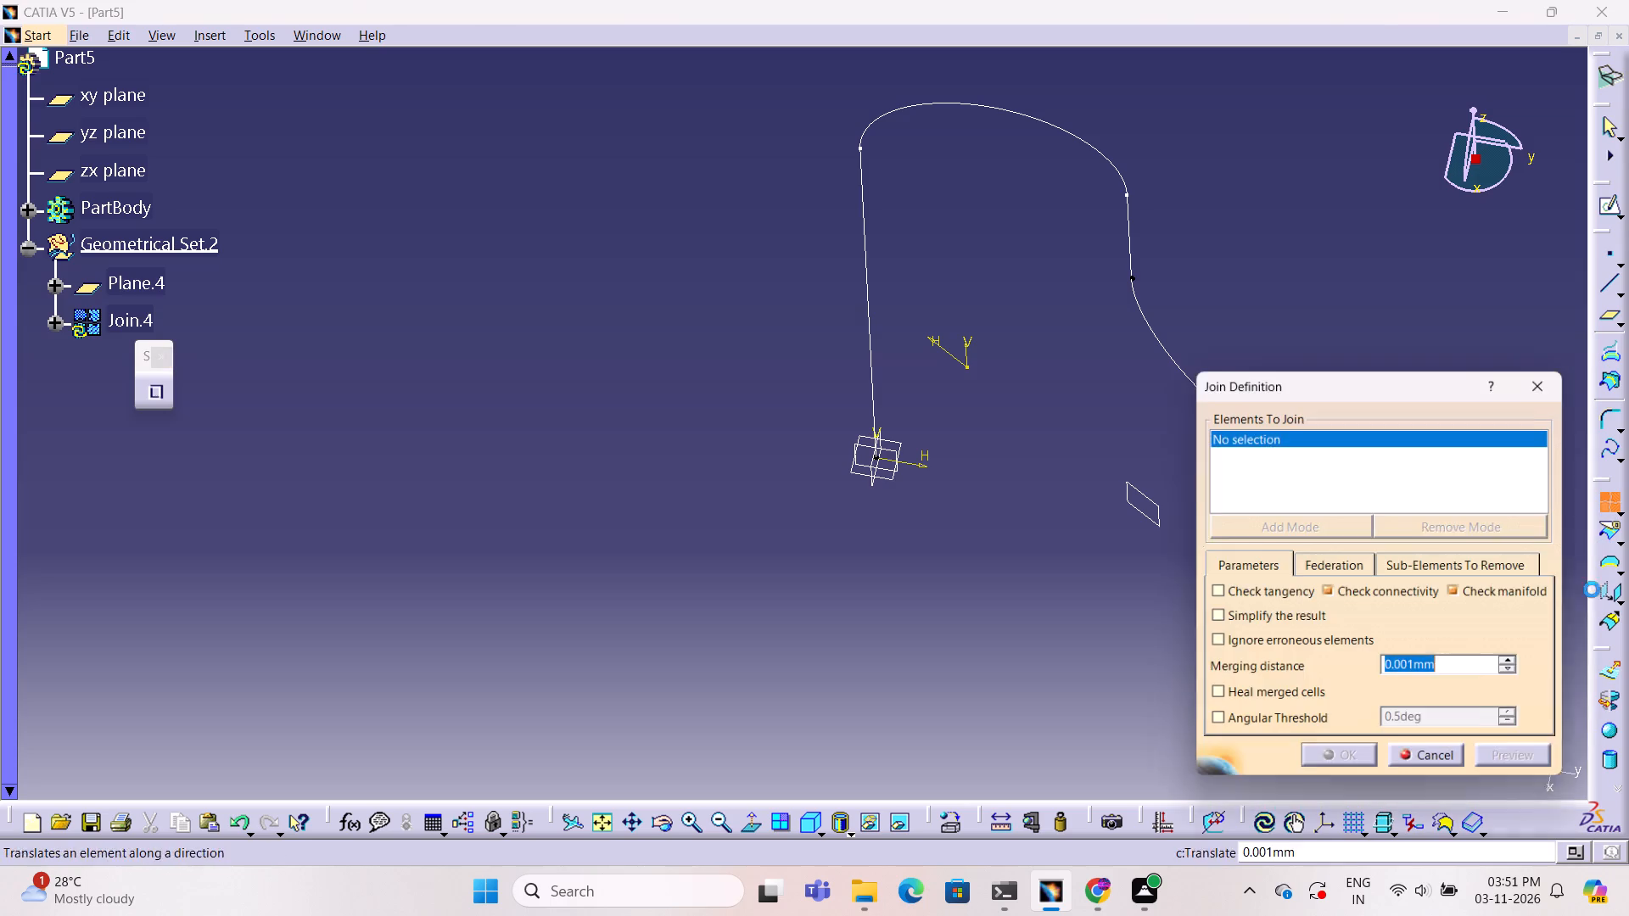
{"action": "left_click", "coordinate": [865, 306]}
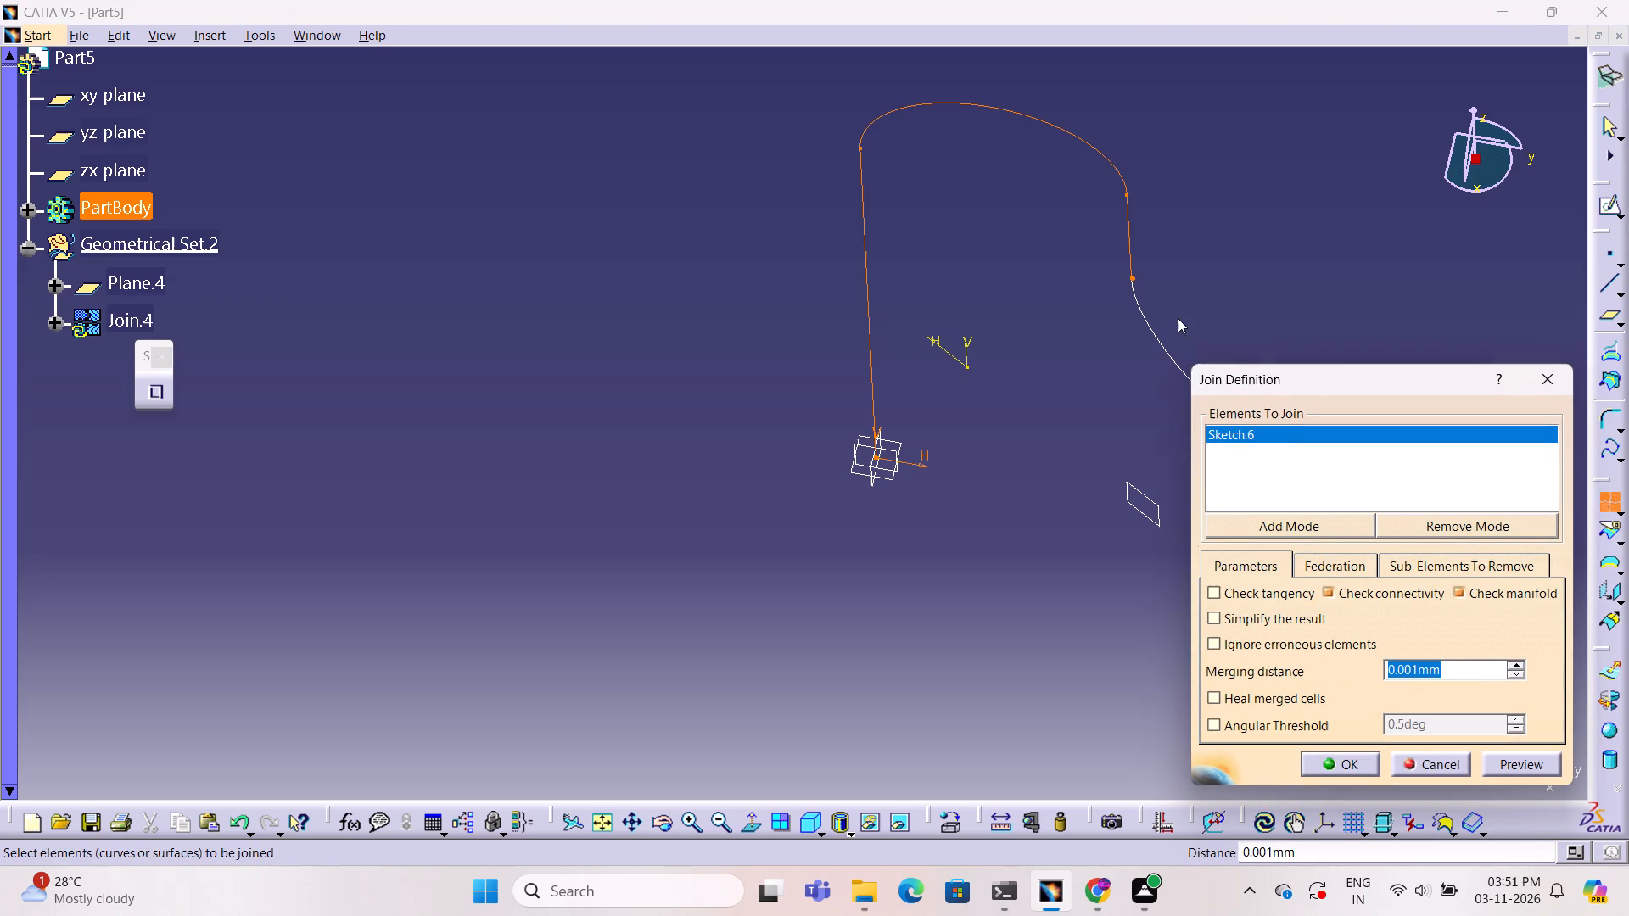
{"action": "left_click", "coordinate": [1158, 338]}
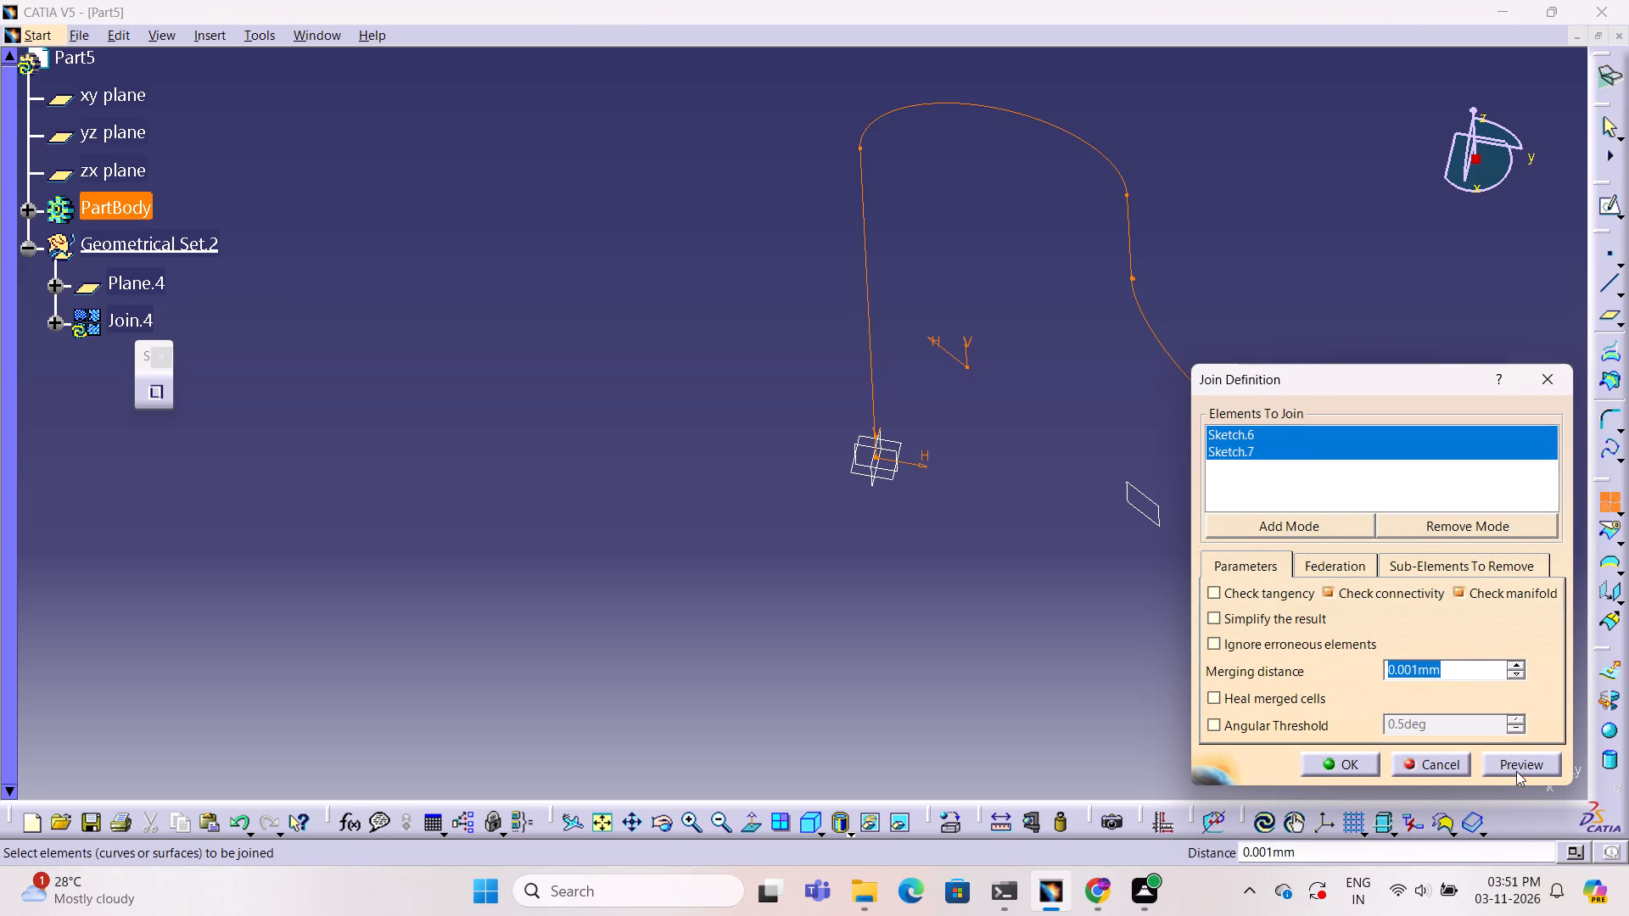
{"action": "left_click", "coordinate": [1355, 765]}
{"action": "left_click", "coordinate": [1005, 606]}
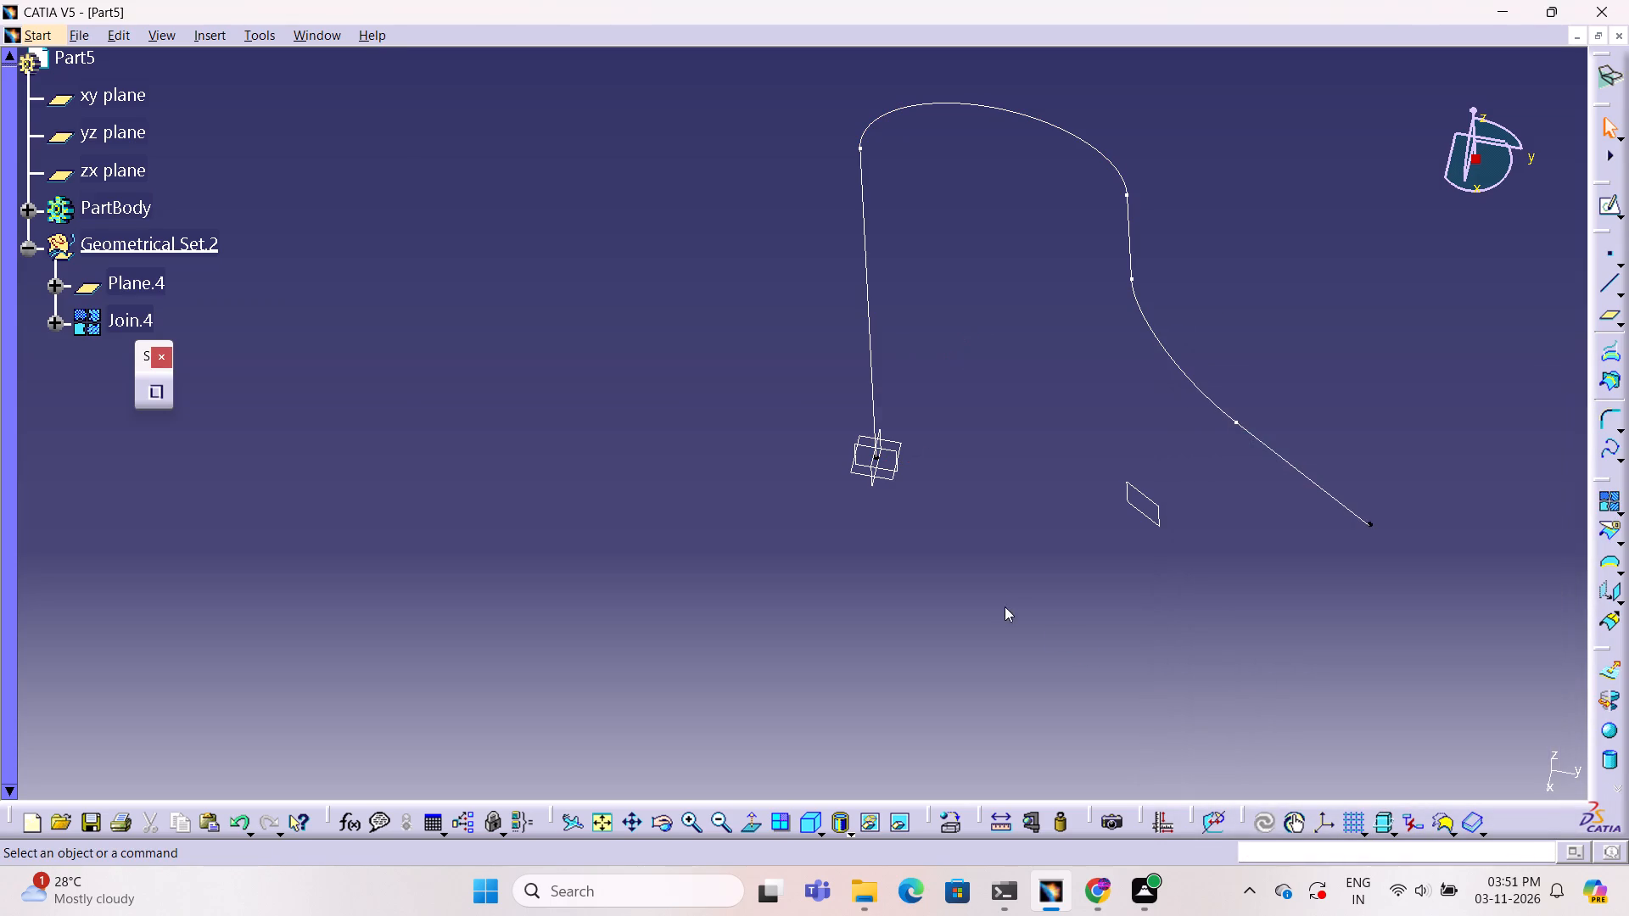
{"action": "left_click", "coordinate": [1320, 487]}
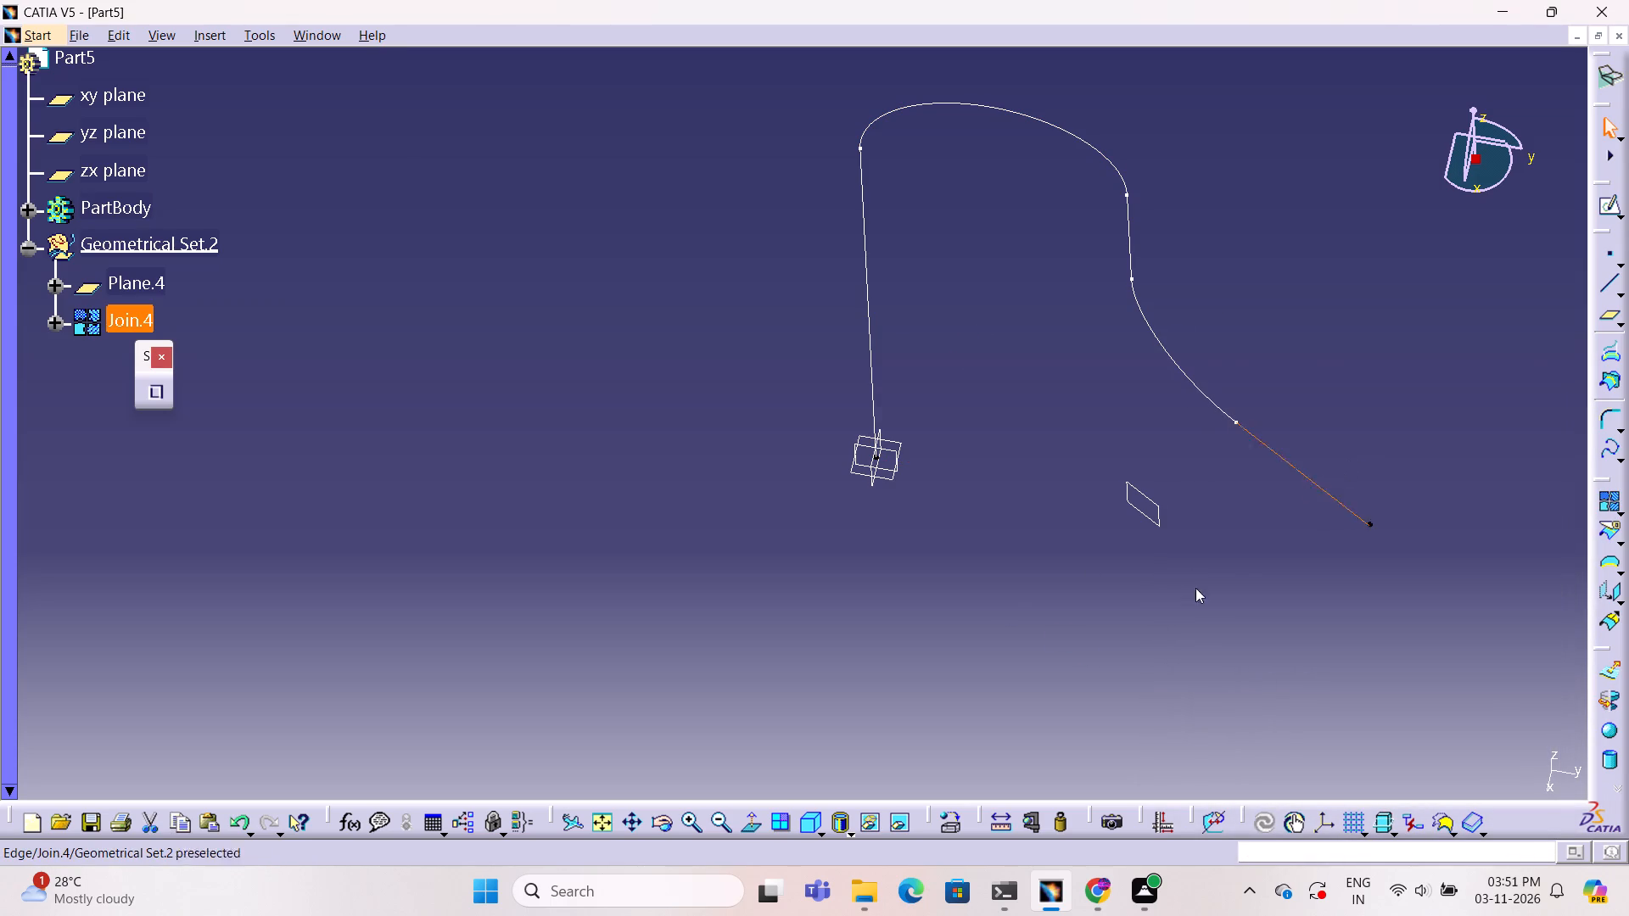
{"action": "left_click", "coordinate": [1198, 588]}
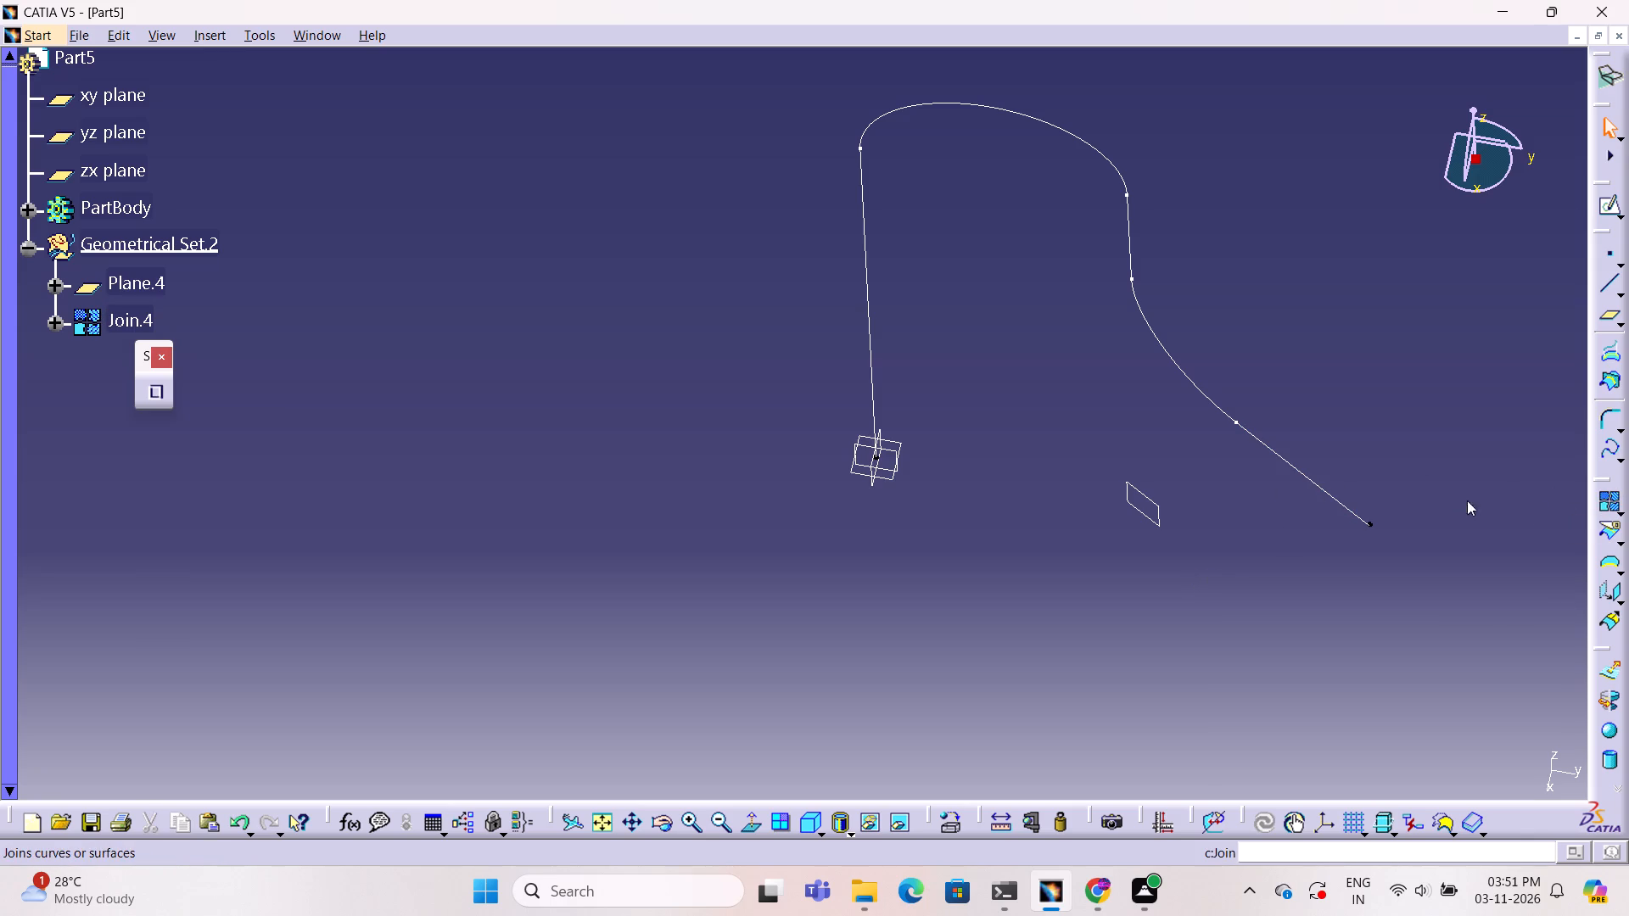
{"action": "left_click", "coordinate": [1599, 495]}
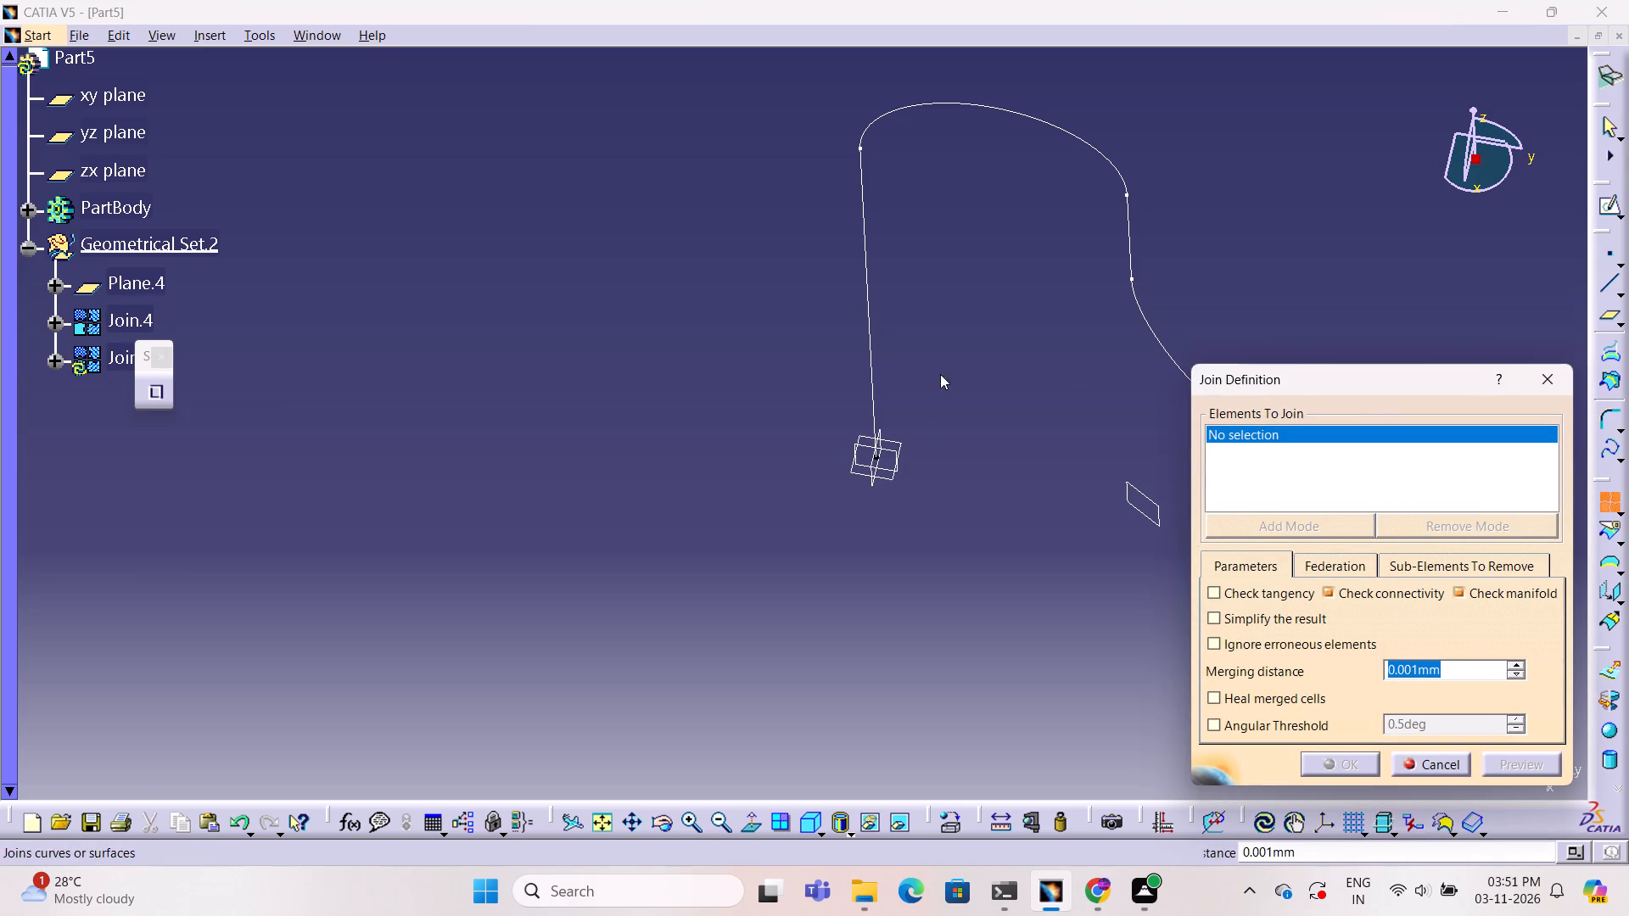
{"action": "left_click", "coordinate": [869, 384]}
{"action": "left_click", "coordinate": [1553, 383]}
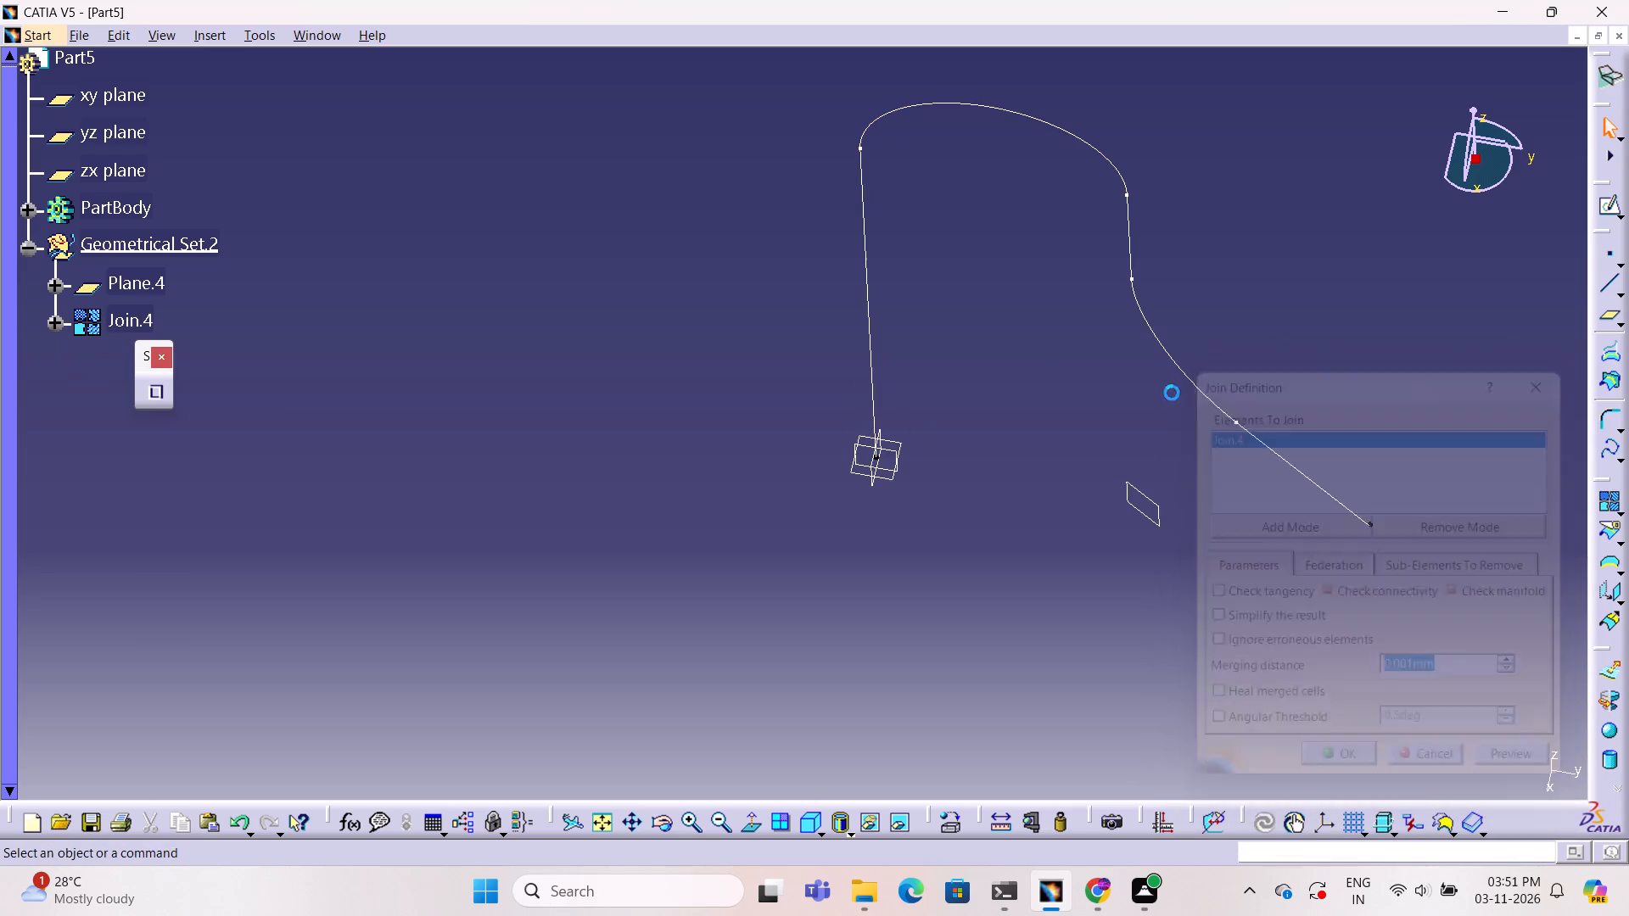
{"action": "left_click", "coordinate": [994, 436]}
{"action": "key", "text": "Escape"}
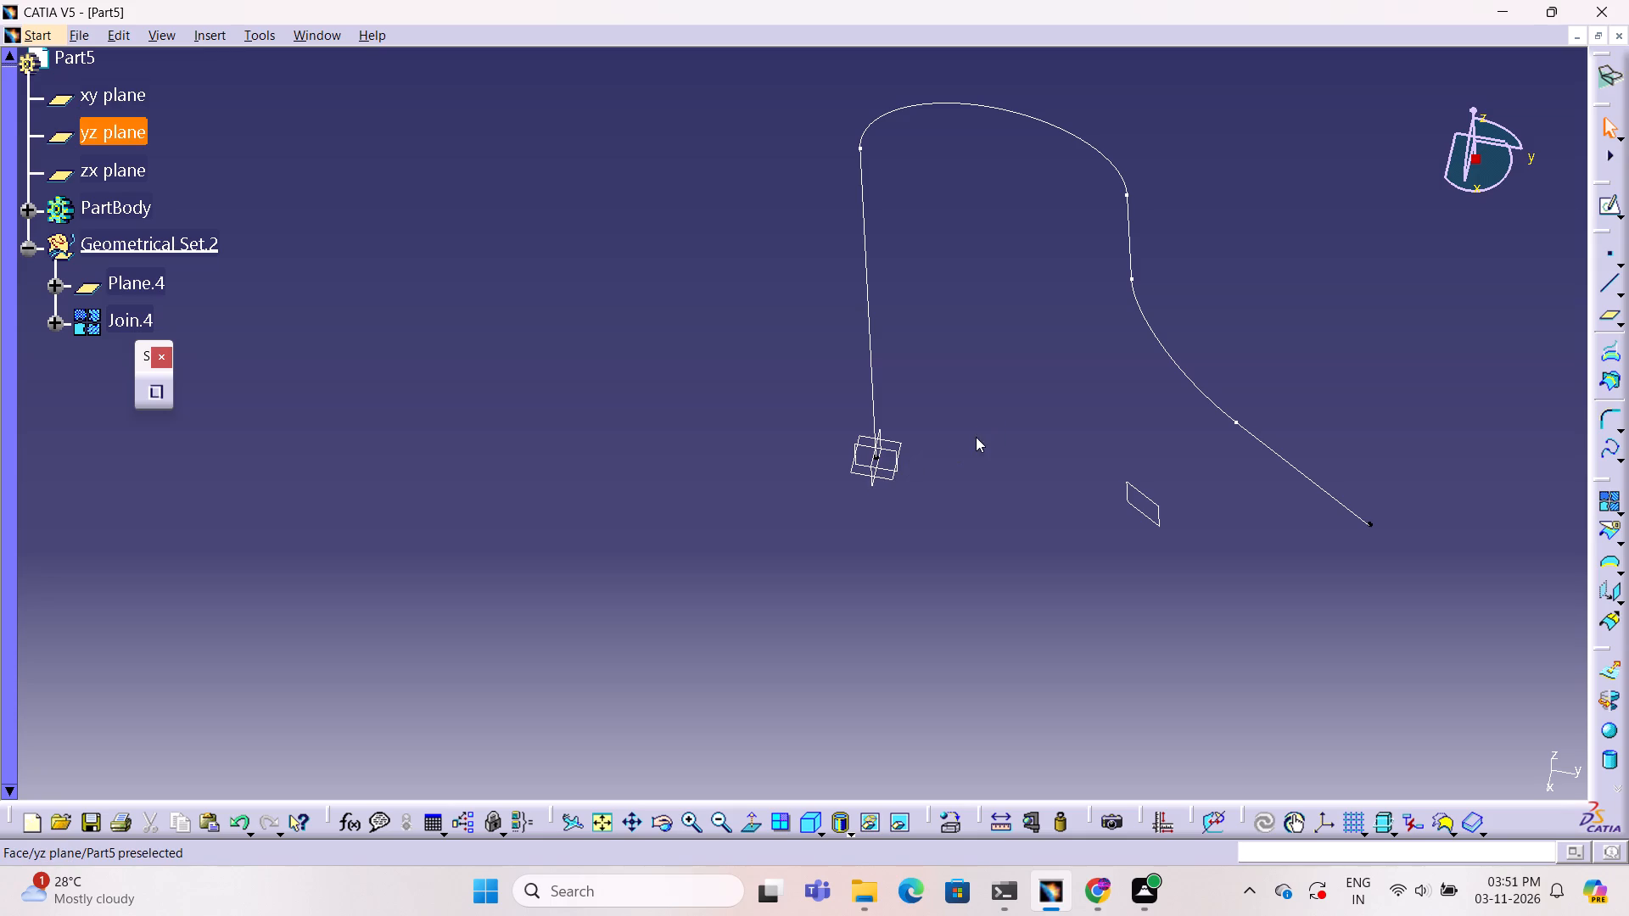
Back in Part Design, sketch two concentric circles centred on the origin of the xy plane, the outer about 30 mm in diameter.
{"action": "left_click", "coordinate": [46, 31]}
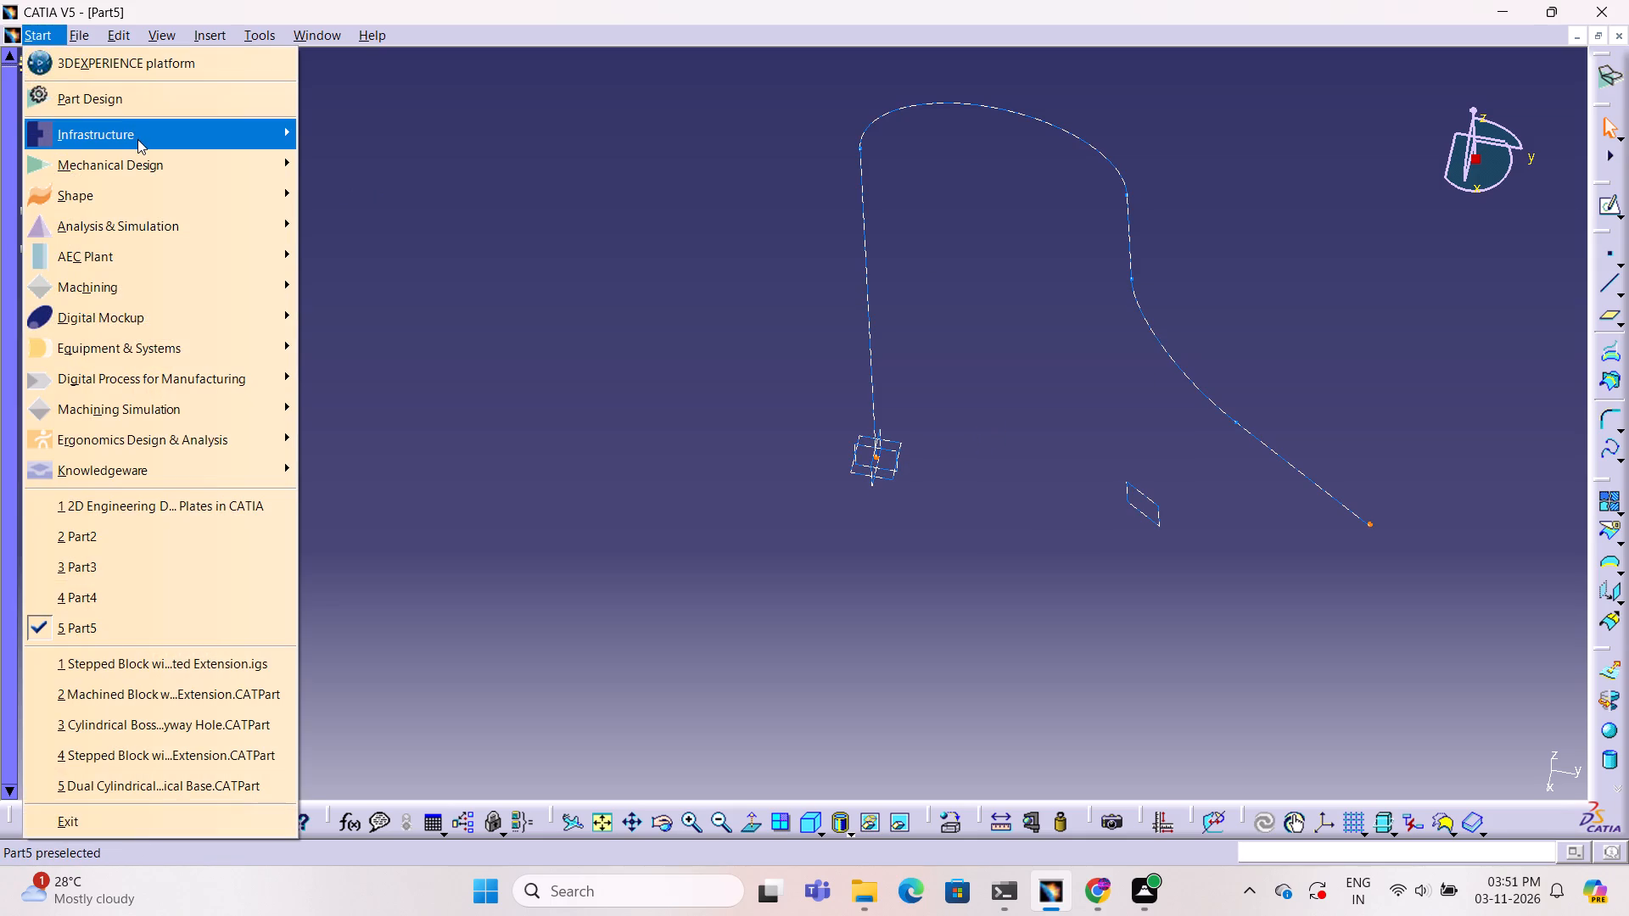
{"action": "left_click", "coordinate": [145, 106]}
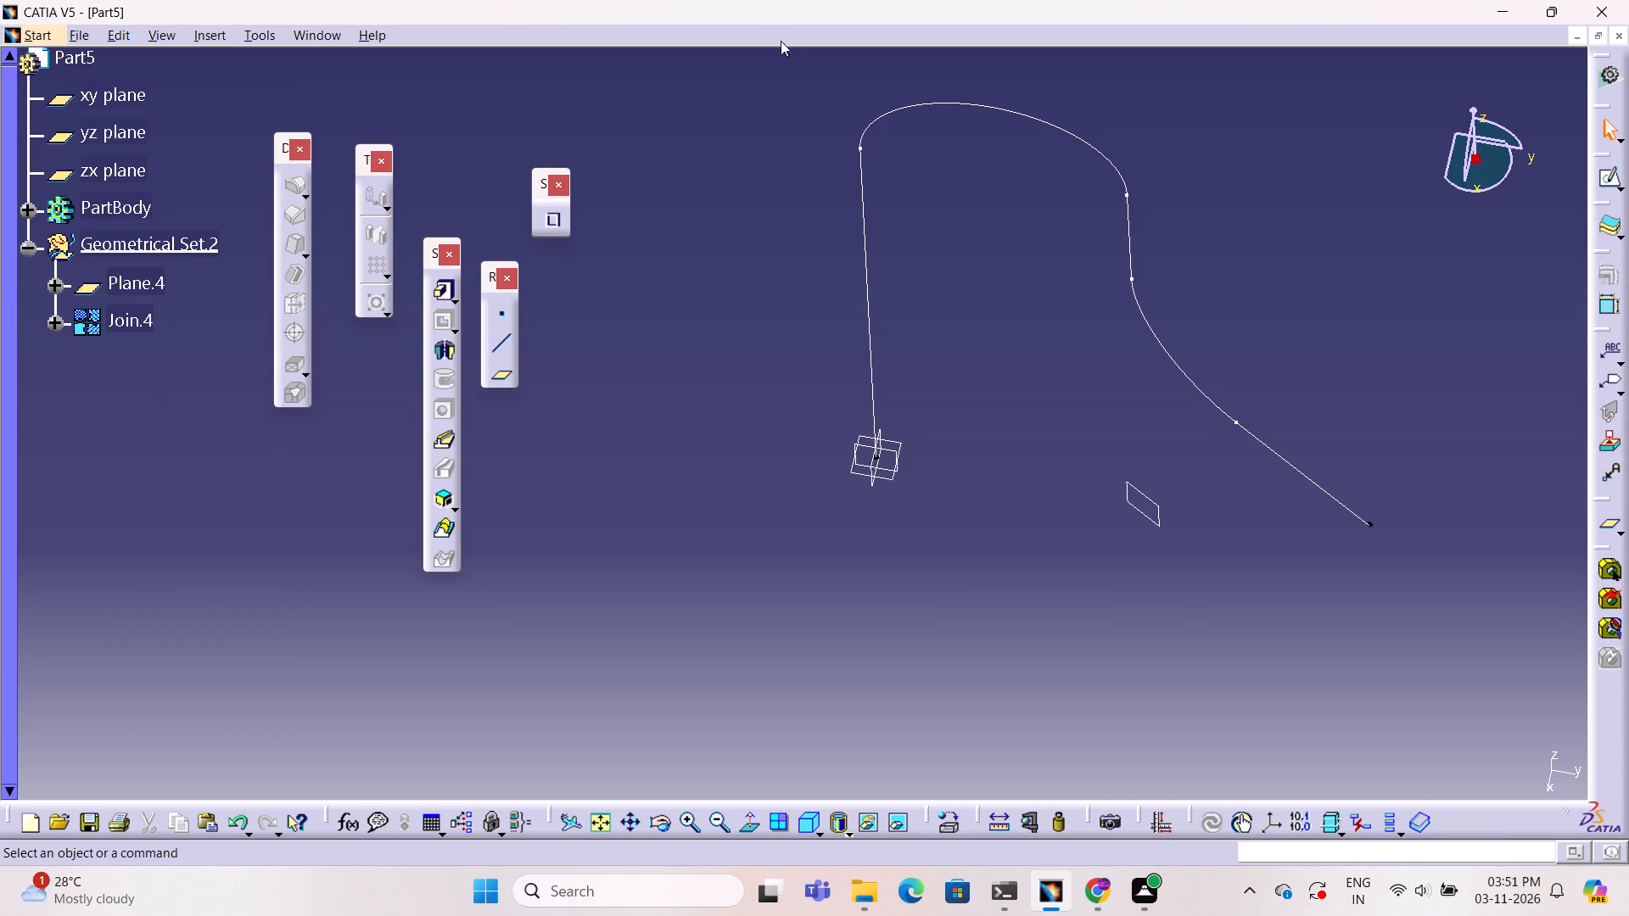
{"action": "left_click", "coordinate": [901, 452]}
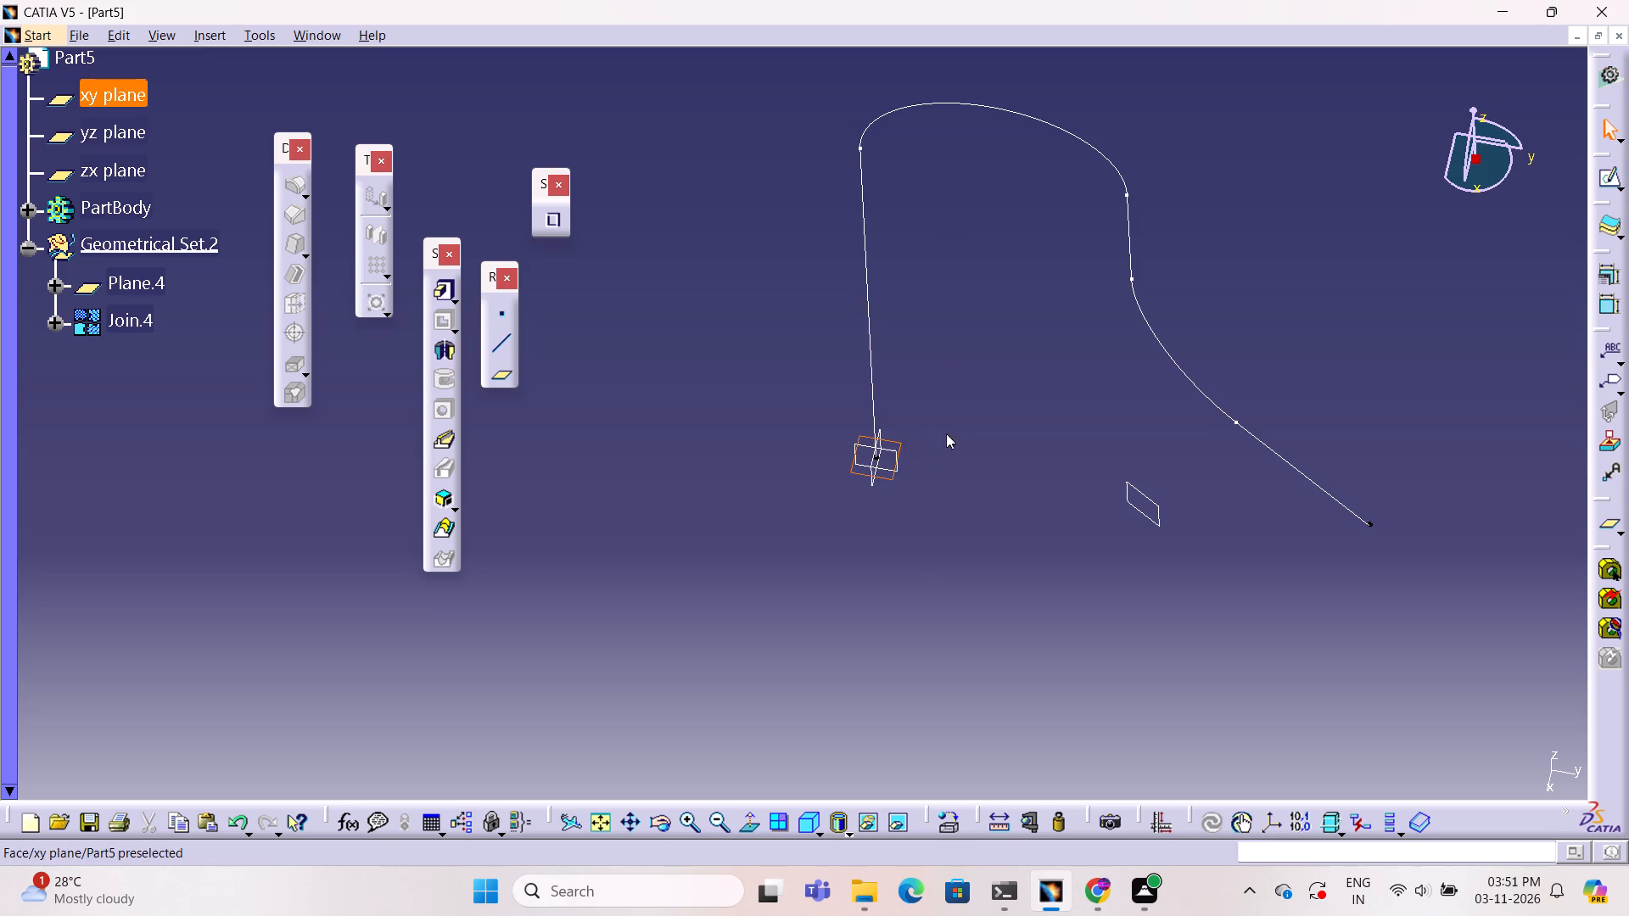
{"action": "left_click", "coordinate": [1612, 182]}
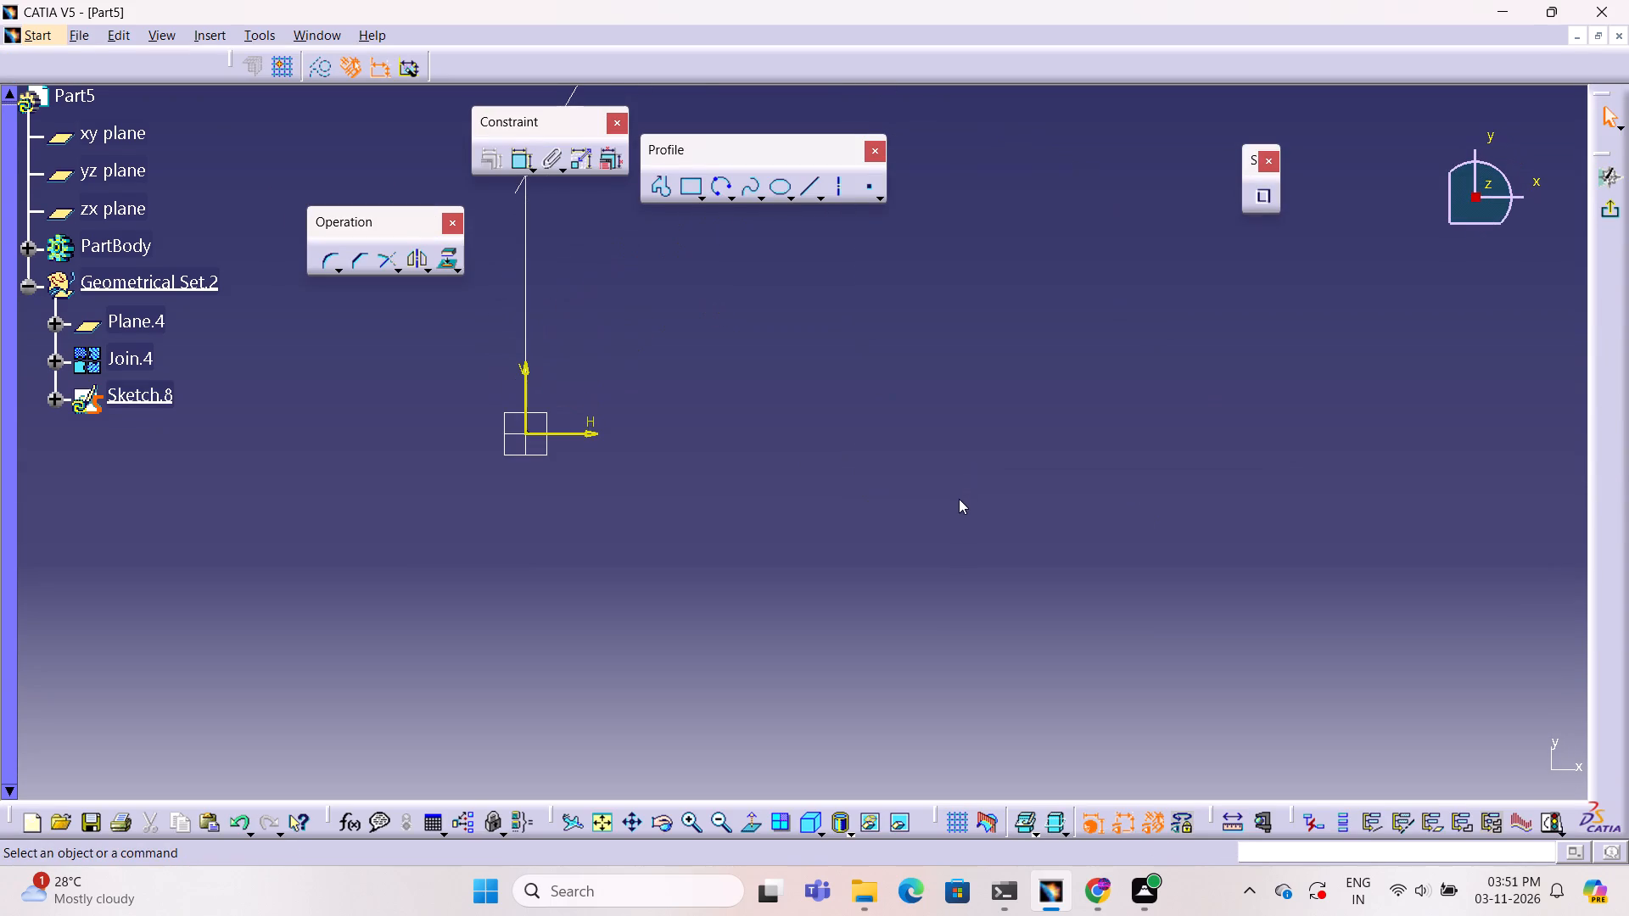
{"action": "middle_click_drag", "start_coordinate": [801, 456], "coordinate": [803, 502], "text": "ctrl"}
{"action": "middle_click_drag", "start_coordinate": [803, 502], "coordinate": [833, 494]}
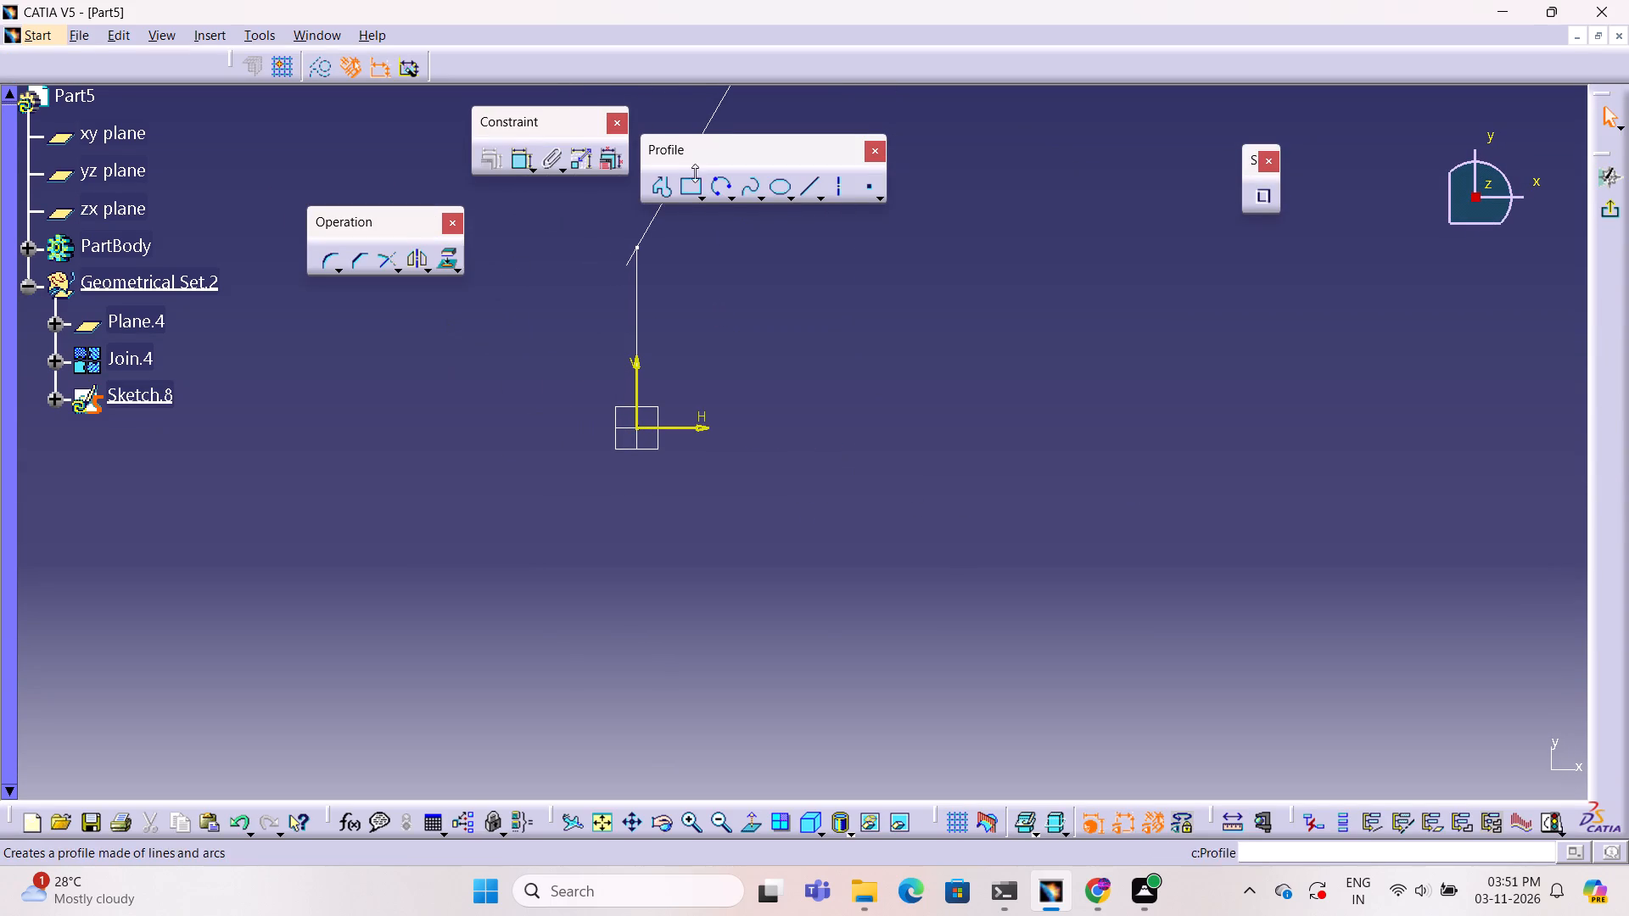
{"action": "left_click", "coordinate": [734, 198]}
{"action": "left_click", "coordinate": [758, 215]}
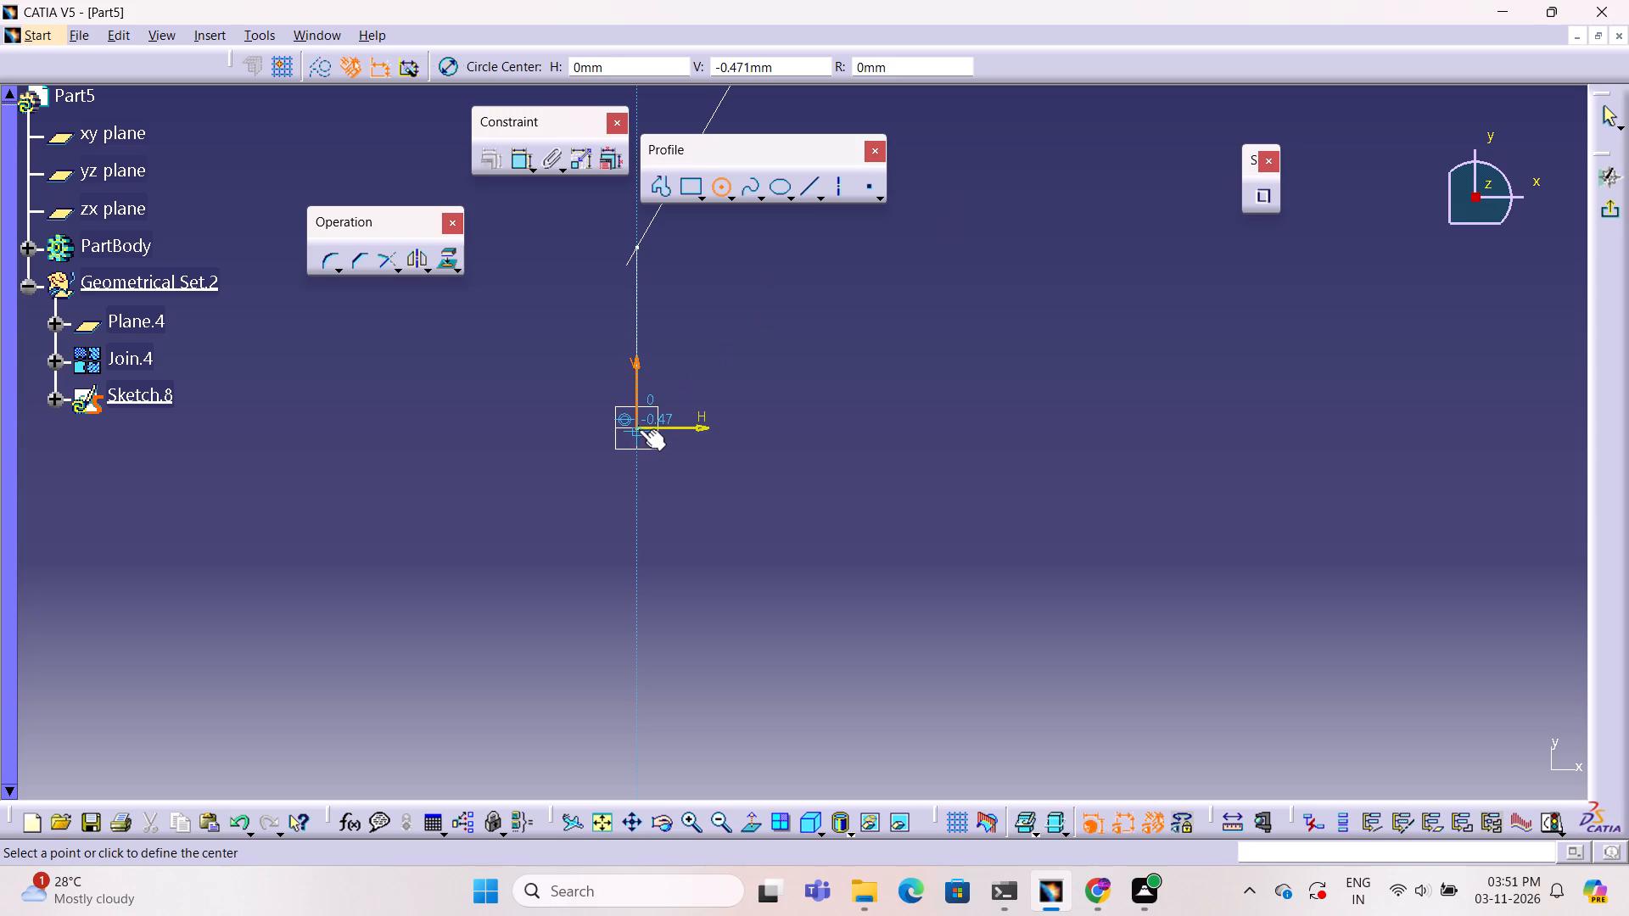
{"action": "left_click", "coordinate": [639, 428]}
{"action": "left_click", "coordinate": [704, 479]}
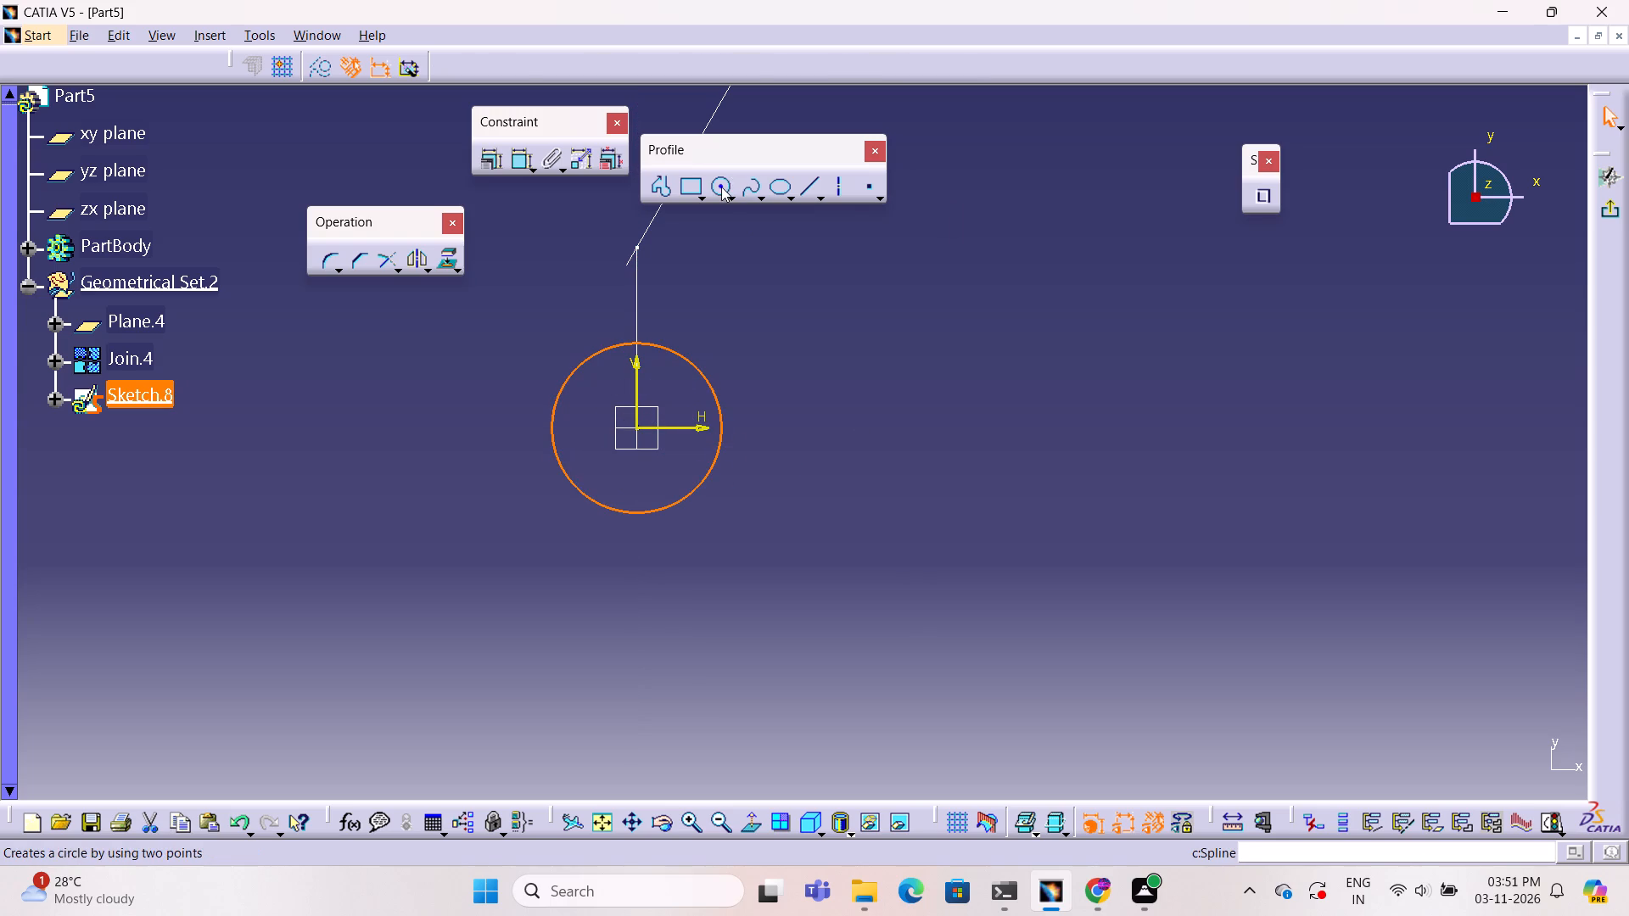
{"action": "left_click", "coordinate": [721, 187]}
{"action": "left_click", "coordinate": [635, 430]}
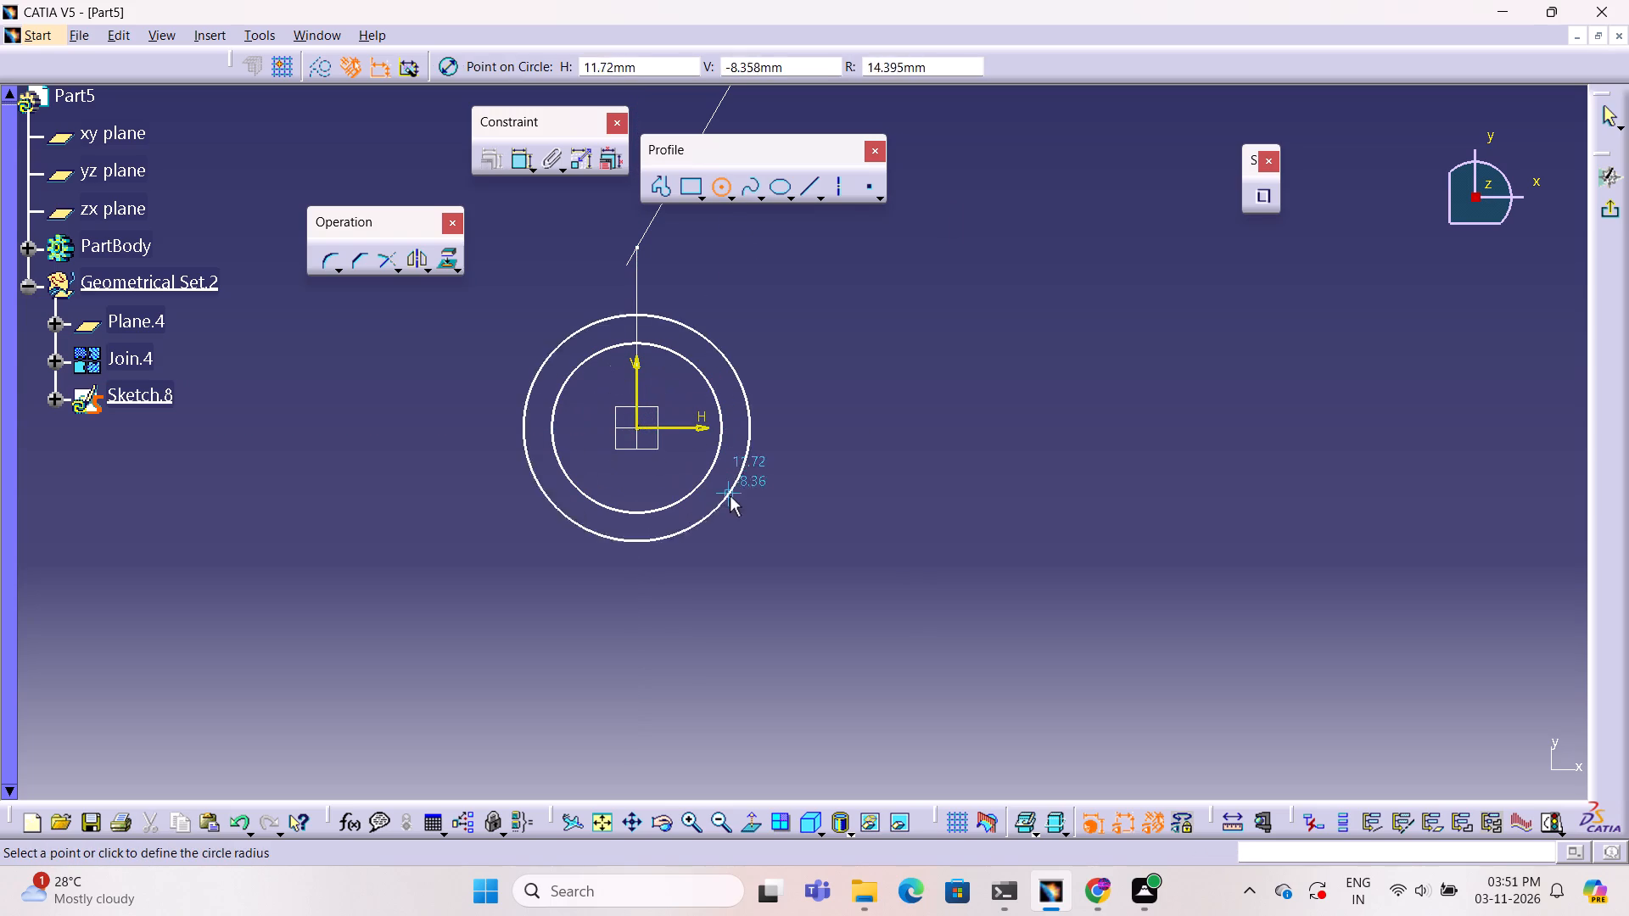
{"action": "left_click", "coordinate": [733, 502]}
Dimension the outer circle of the tube profile and set its diameter to 20 mm.
{"action": "middle_click_drag", "start_coordinate": [856, 471], "coordinate": [749, 301], "text": "ctrl"}
{"action": "right_click_drag", "start_coordinate": [856, 474], "coordinate": [749, 301], "text": "ctrl"}
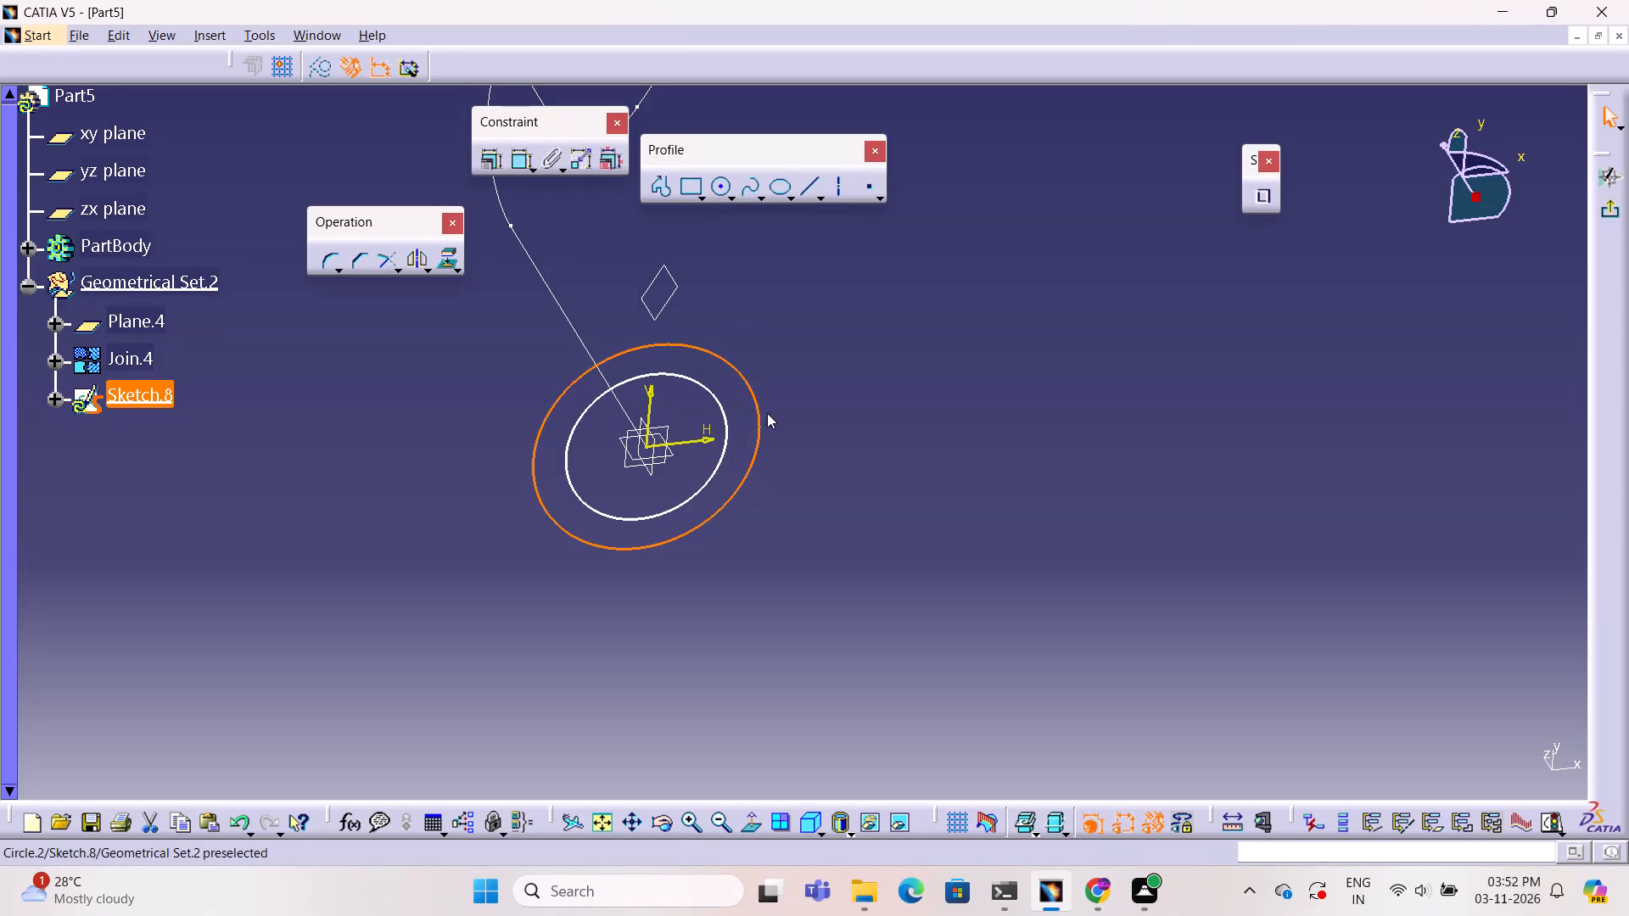
{"action": "left_click", "coordinate": [512, 164]}
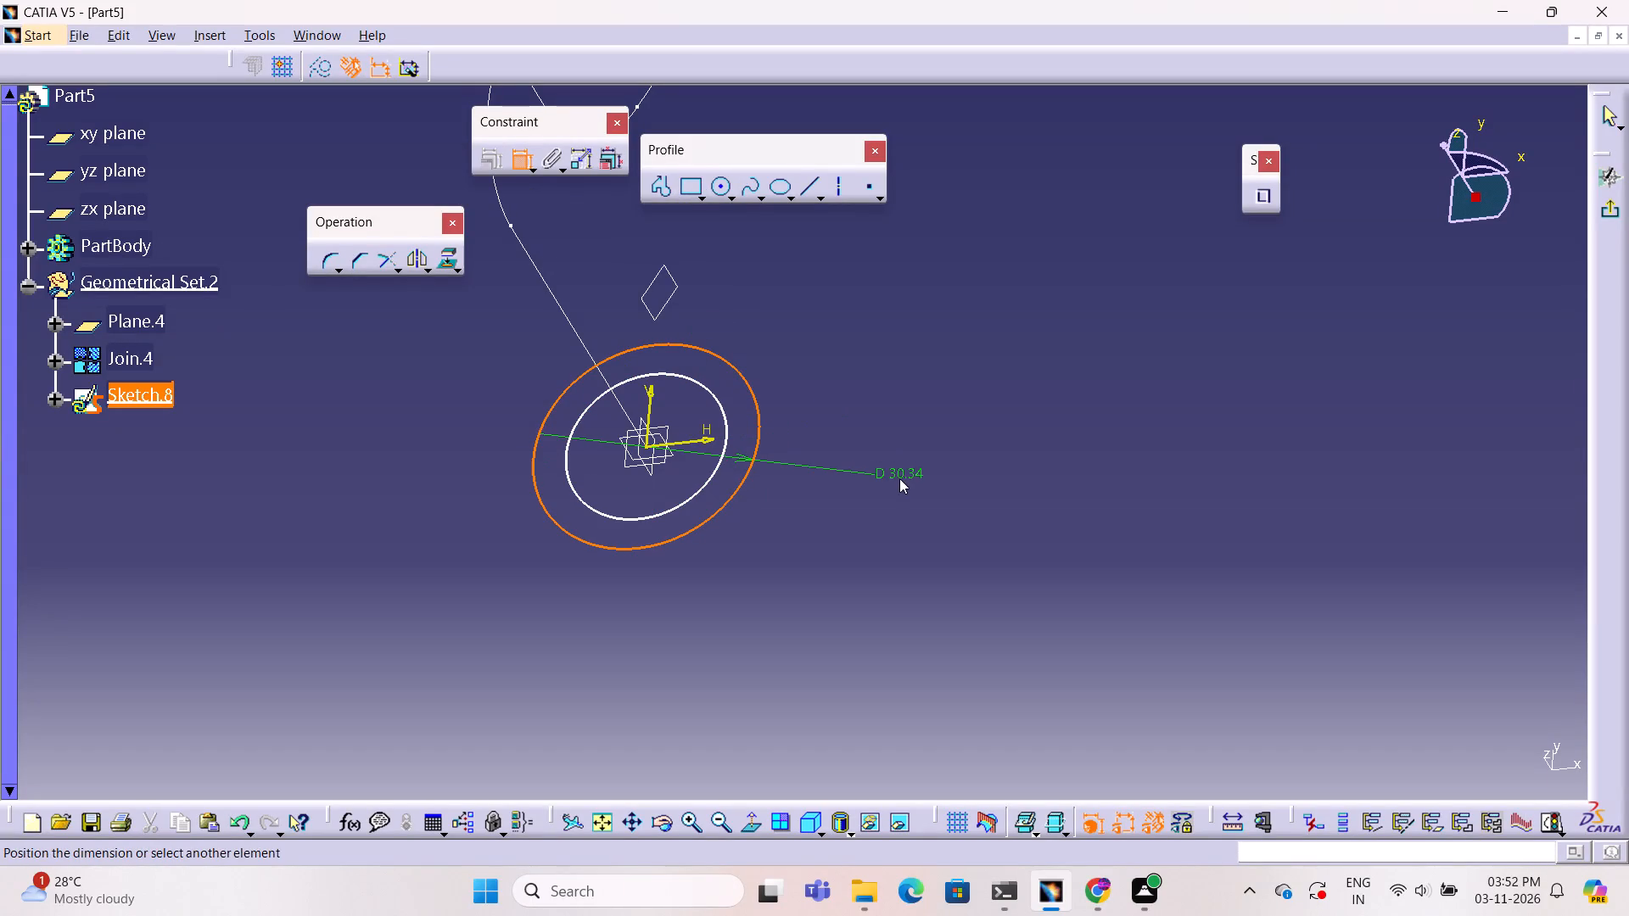
{"action": "left_click", "coordinate": [899, 478]}
{"action": "double_click", "coordinate": [903, 471]}
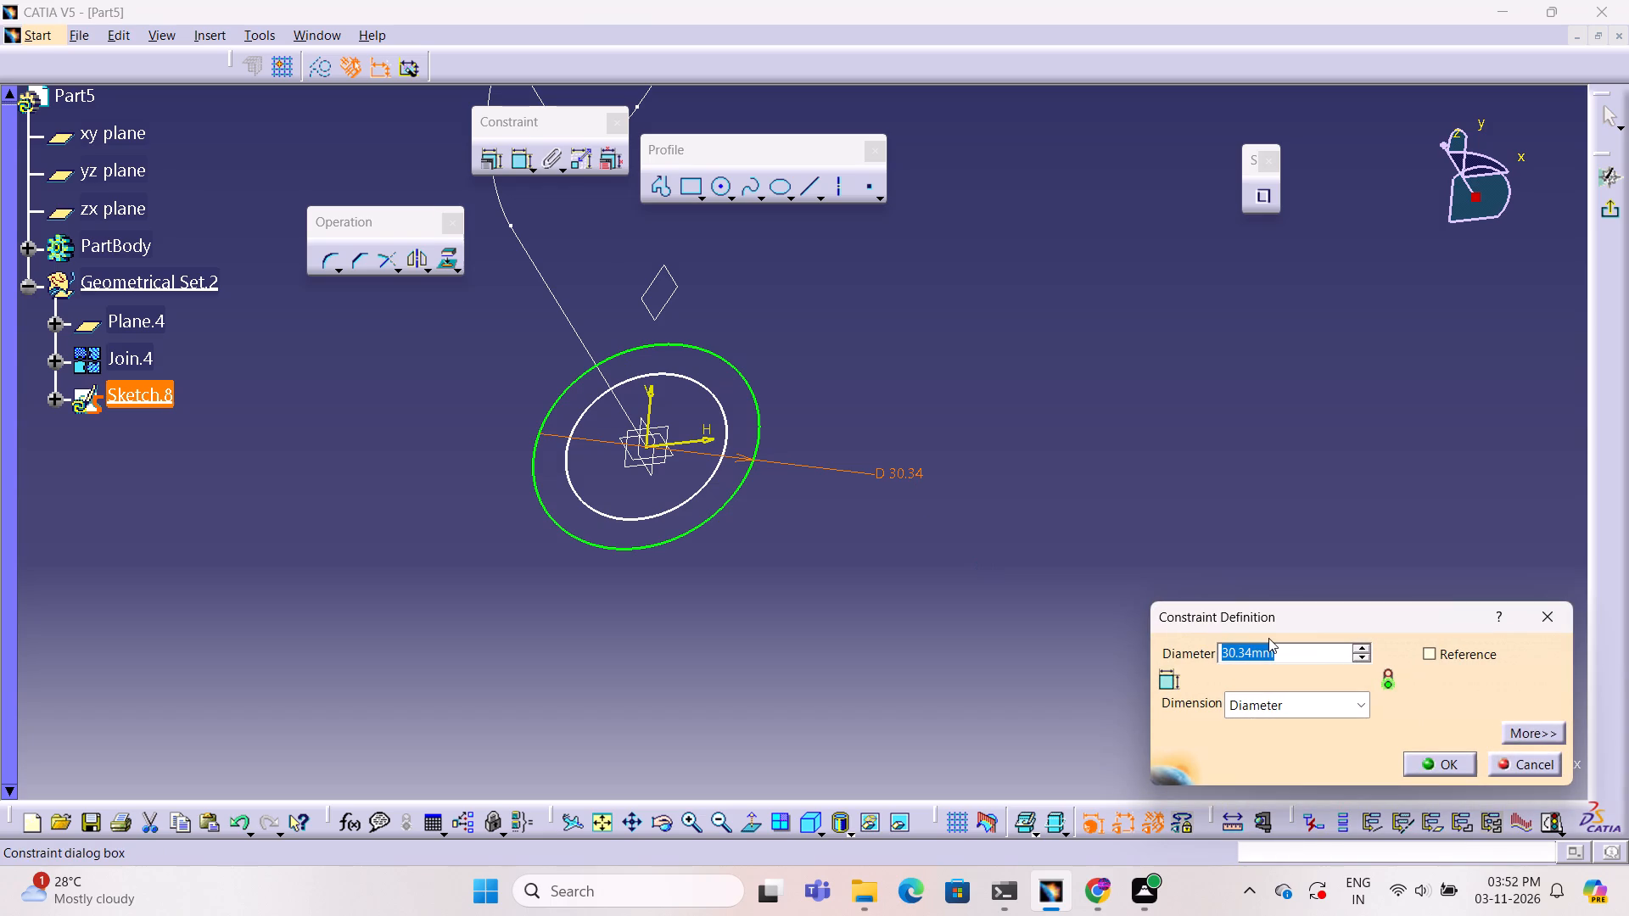
{"action": "type", "text": "20"}
{"action": "left_click", "coordinate": [1452, 768]}
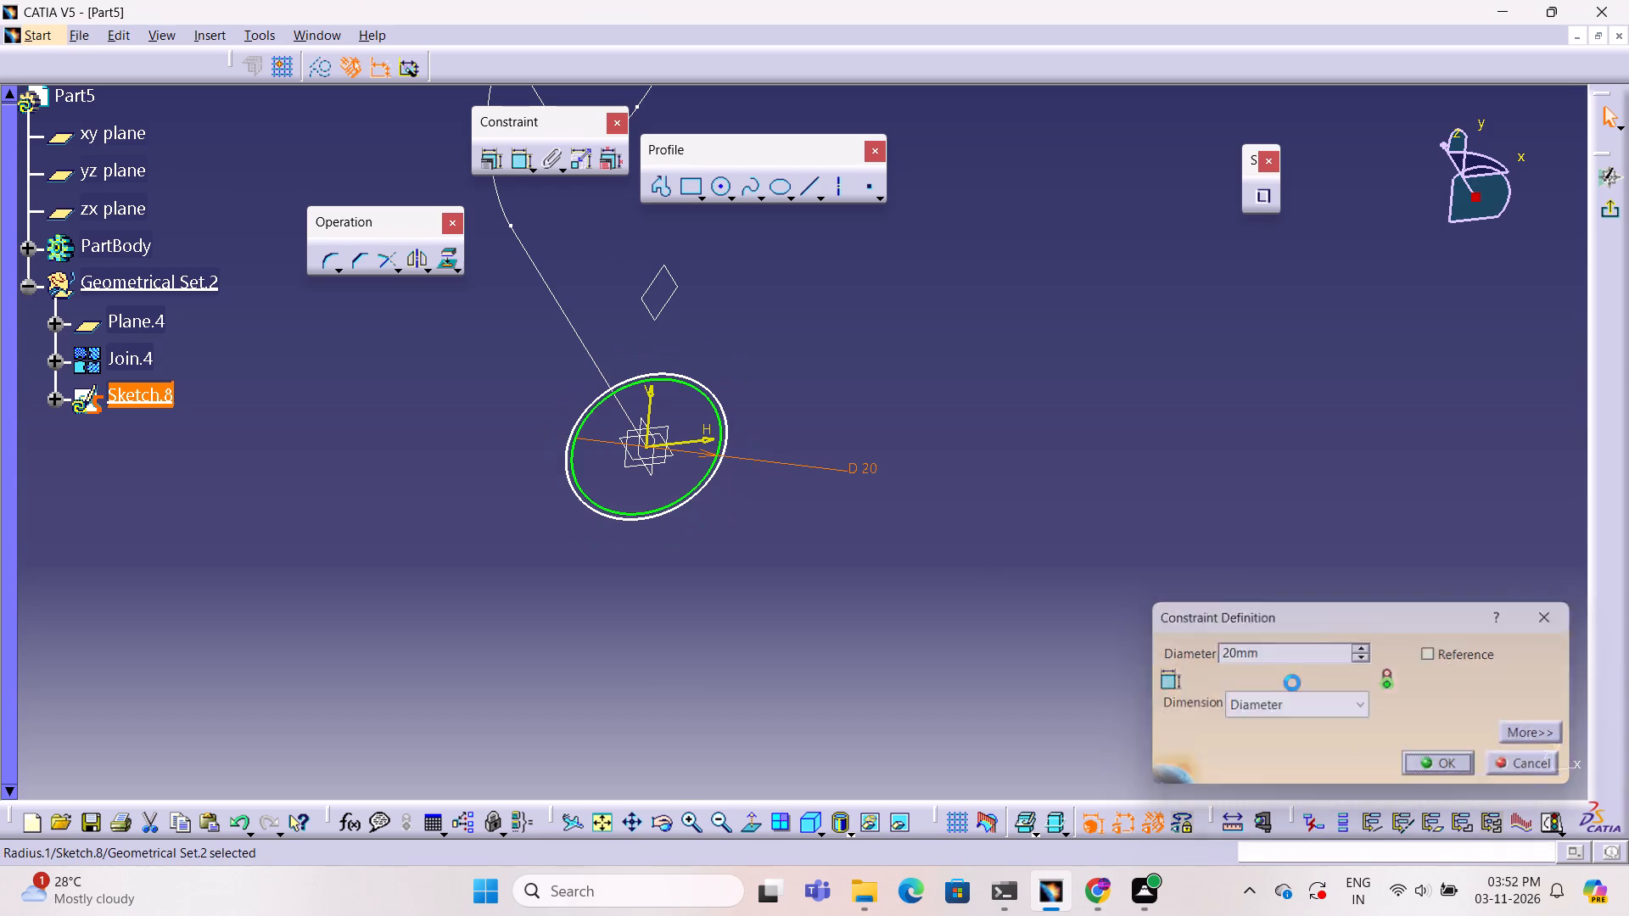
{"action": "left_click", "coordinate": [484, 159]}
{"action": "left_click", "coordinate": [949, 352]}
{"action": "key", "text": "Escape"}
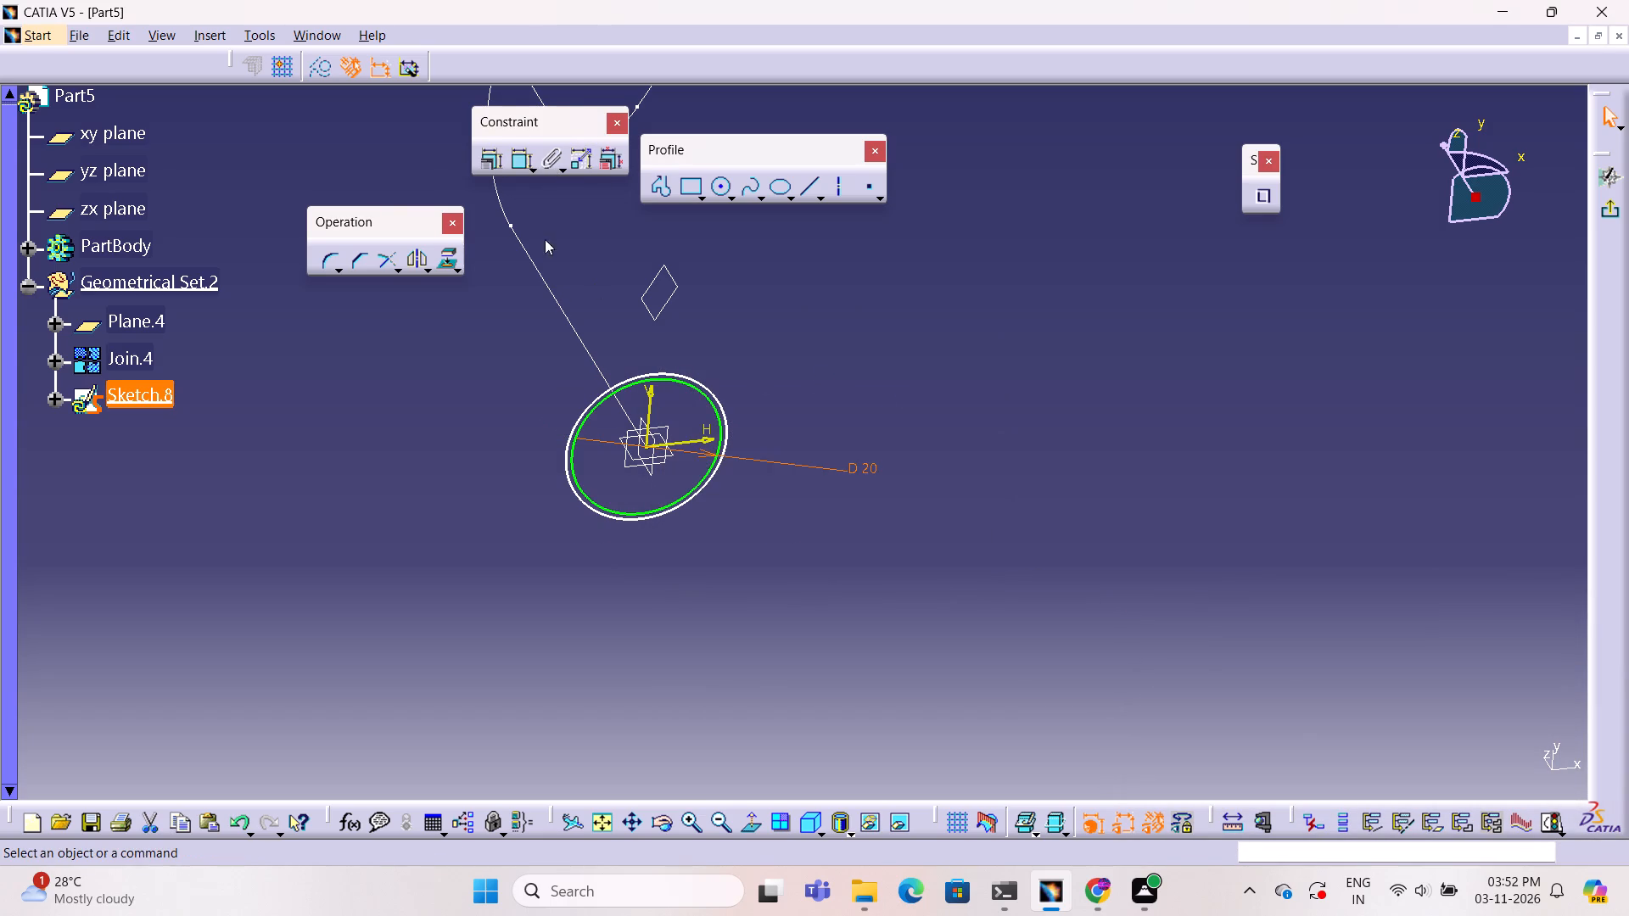
Dimension the inner circle of the tube profile with a 15 mm diameter and exit the sketch.
{"action": "left_click", "coordinate": [531, 159]}
{"action": "left_click", "coordinate": [552, 178]}
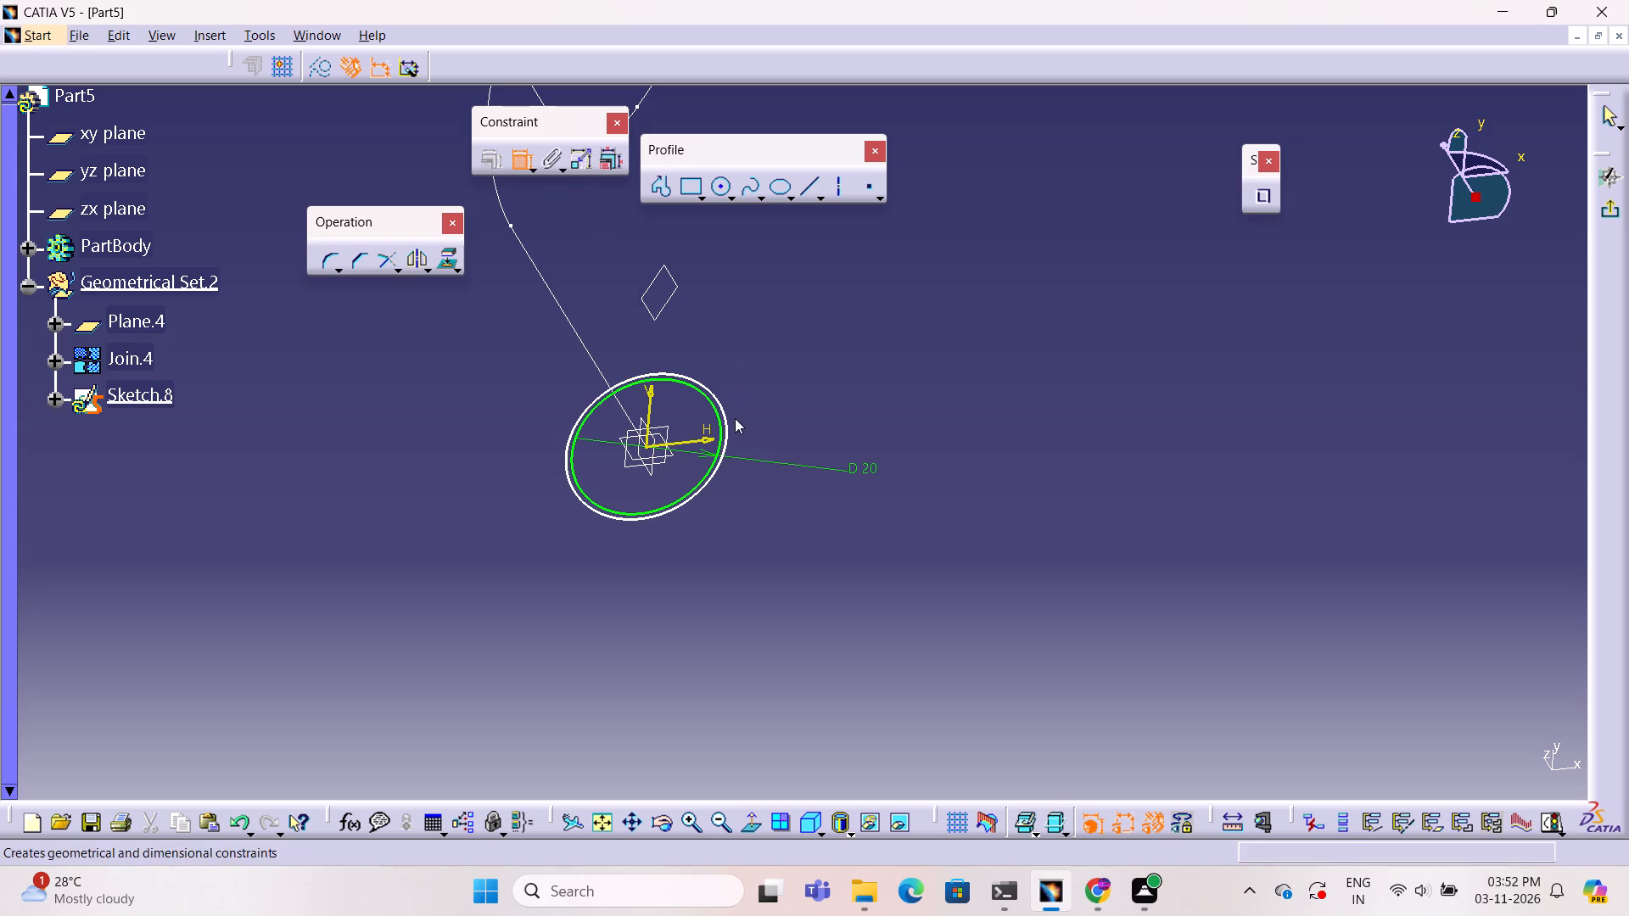
{"action": "left_click", "coordinate": [726, 426]}
{"action": "left_click", "coordinate": [951, 413]}
{"action": "double_click", "coordinate": [957, 405]}
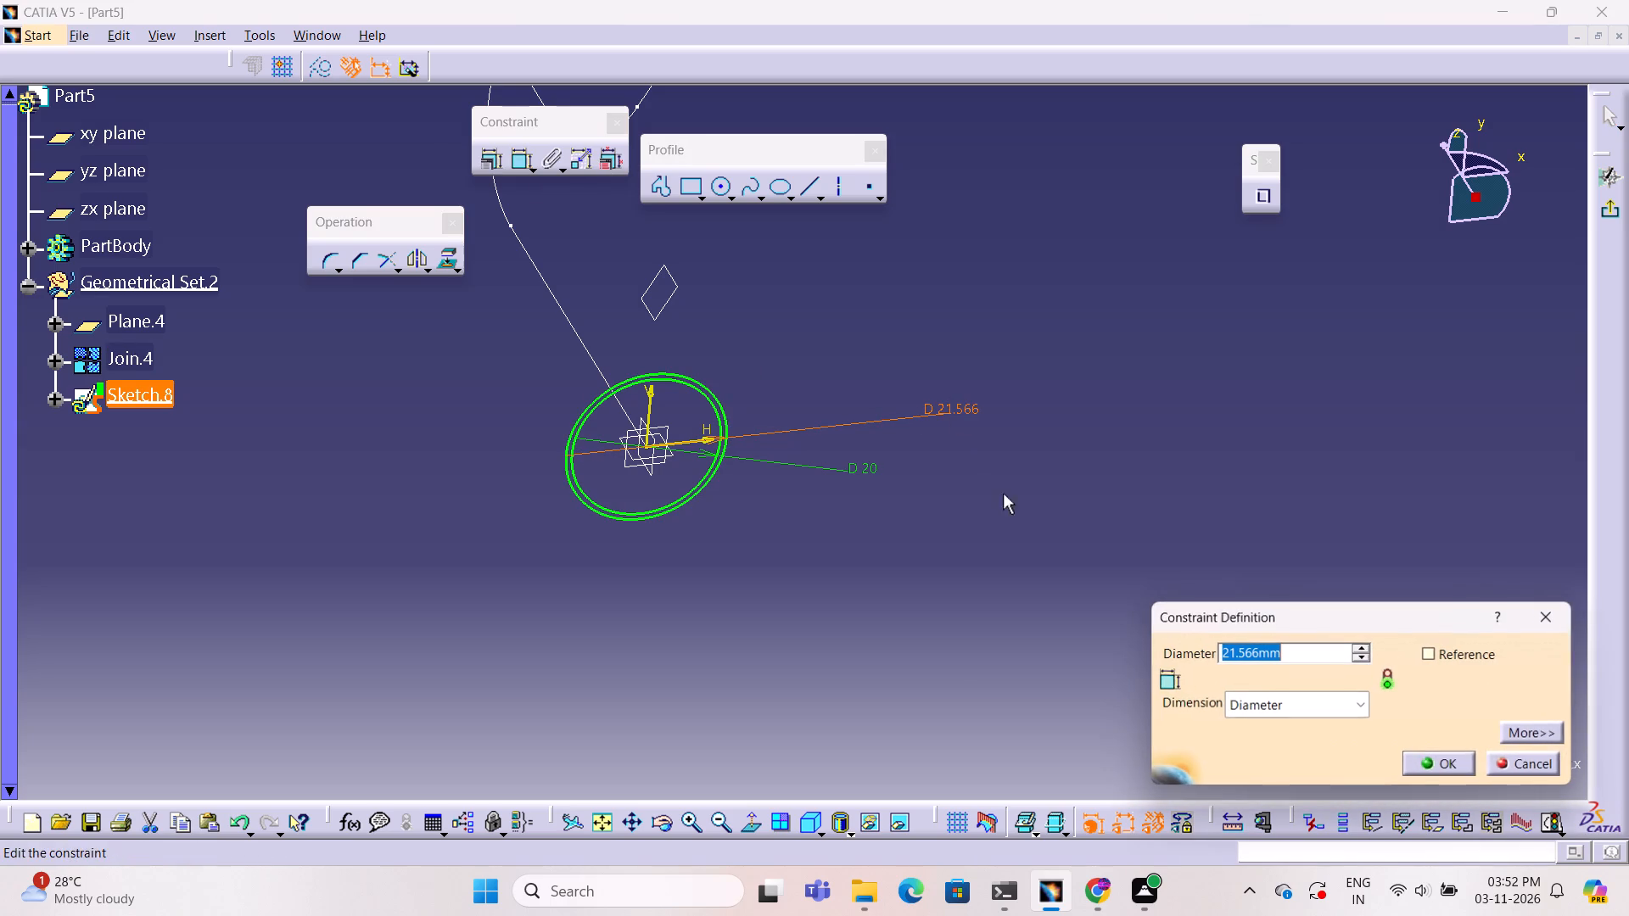
{"action": "type", "text": "15"}
{"action": "double_click", "coordinate": [1428, 759]}
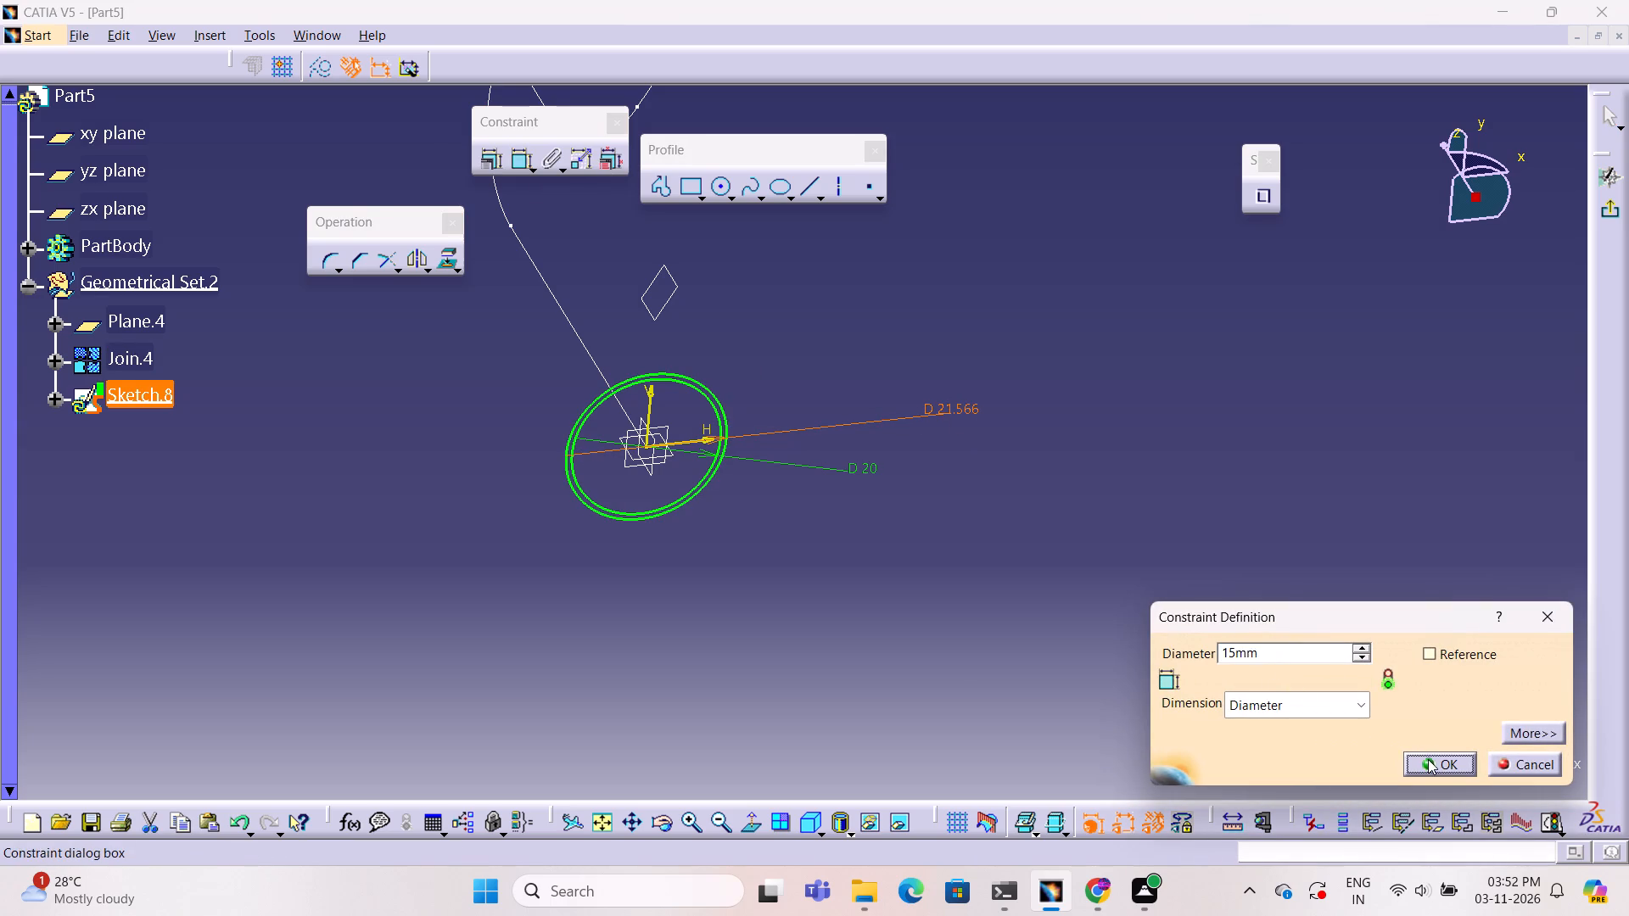
{"action": "left_click", "coordinate": [1048, 601]}
{"action": "left_click", "coordinate": [1615, 211]}
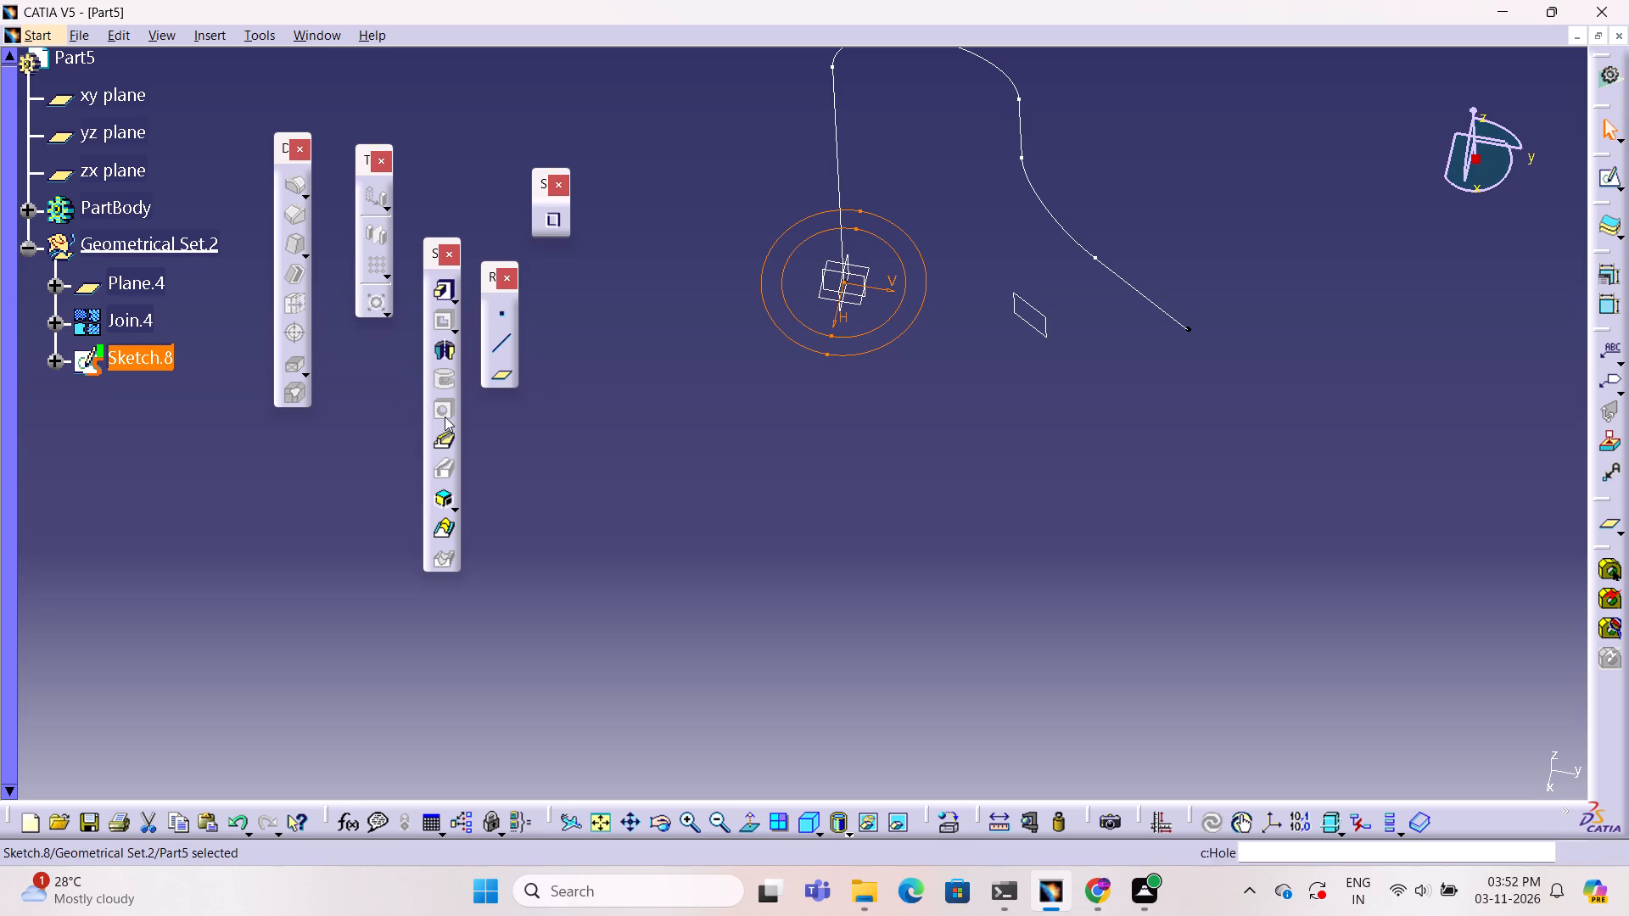
Create a Rib from the concentric-circle profile Sketch.8 along the centre curve Join.4, with Keep angle profile control.
{"action": "left_click", "coordinate": [450, 436]}
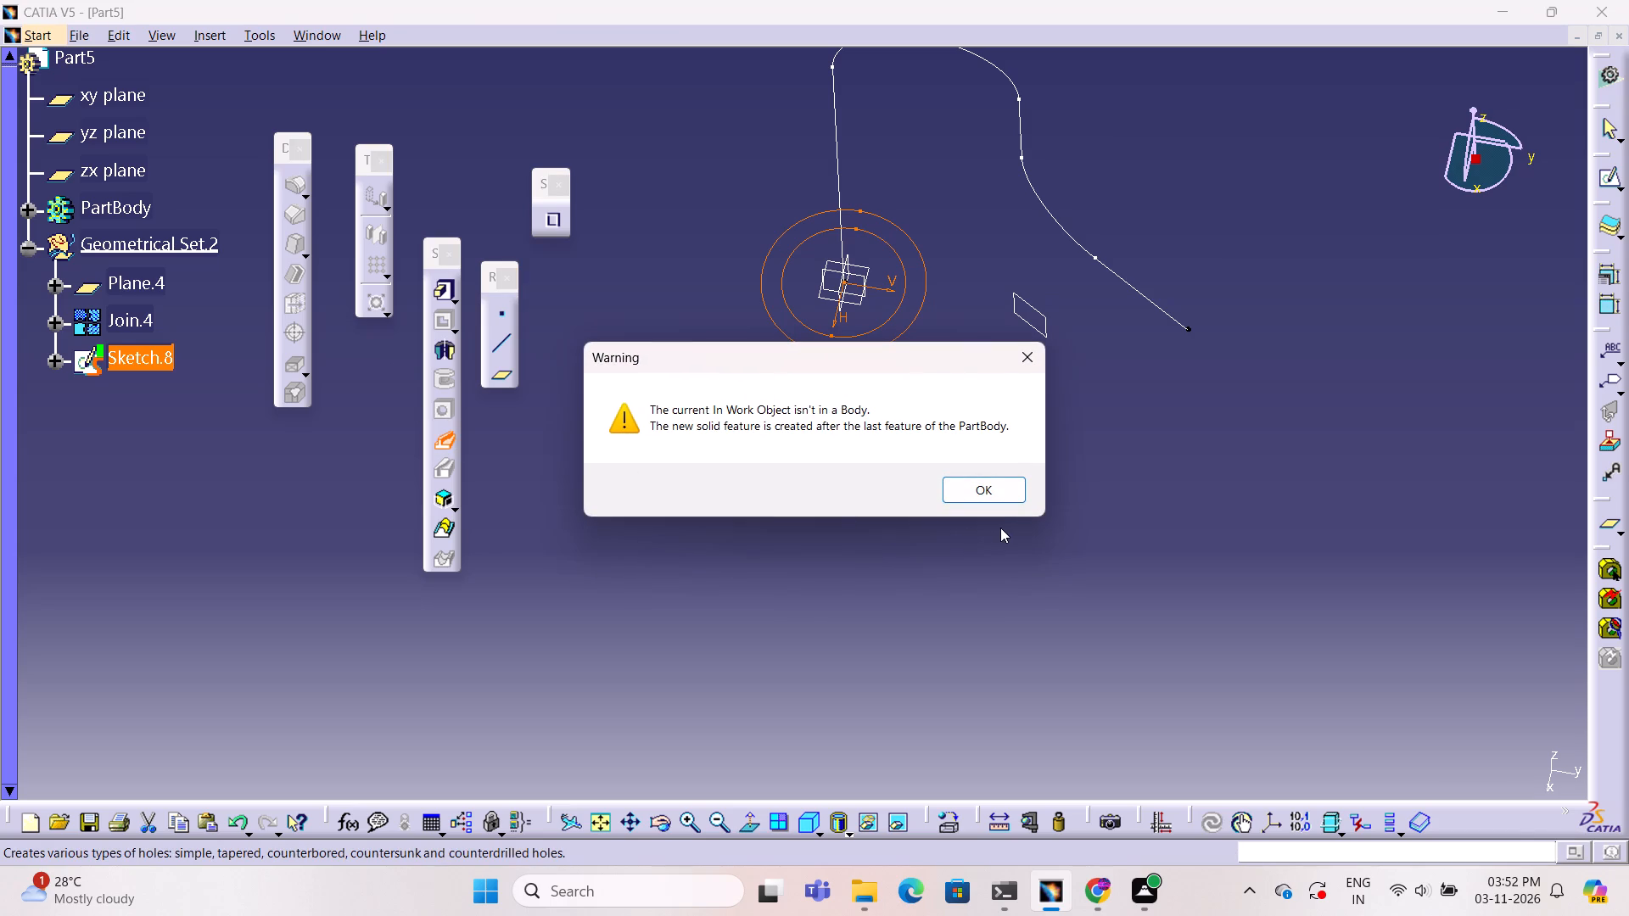
{"action": "left_click", "coordinate": [1001, 479]}
{"action": "left_click", "coordinate": [839, 176]}
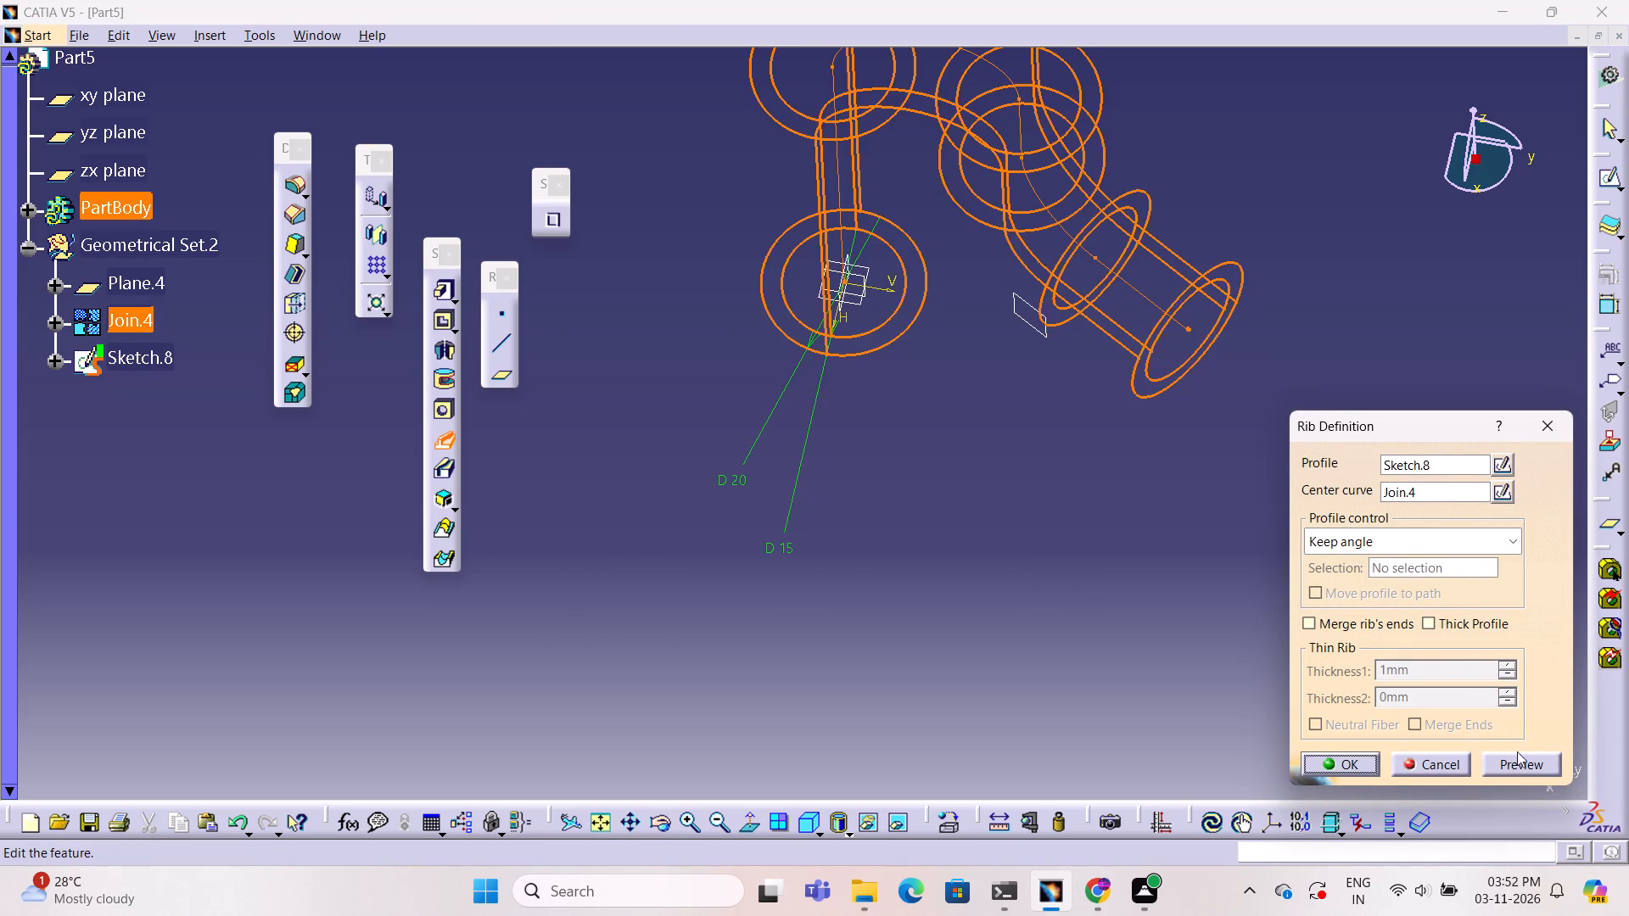
{"action": "left_click", "coordinate": [1521, 758]}
{"action": "middle_click_drag", "start_coordinate": [1076, 477], "coordinate": [1010, 519], "text": "ctrl"}
{"action": "right_click_drag", "start_coordinate": [1076, 477], "coordinate": [1010, 519], "text": "ctrl"}
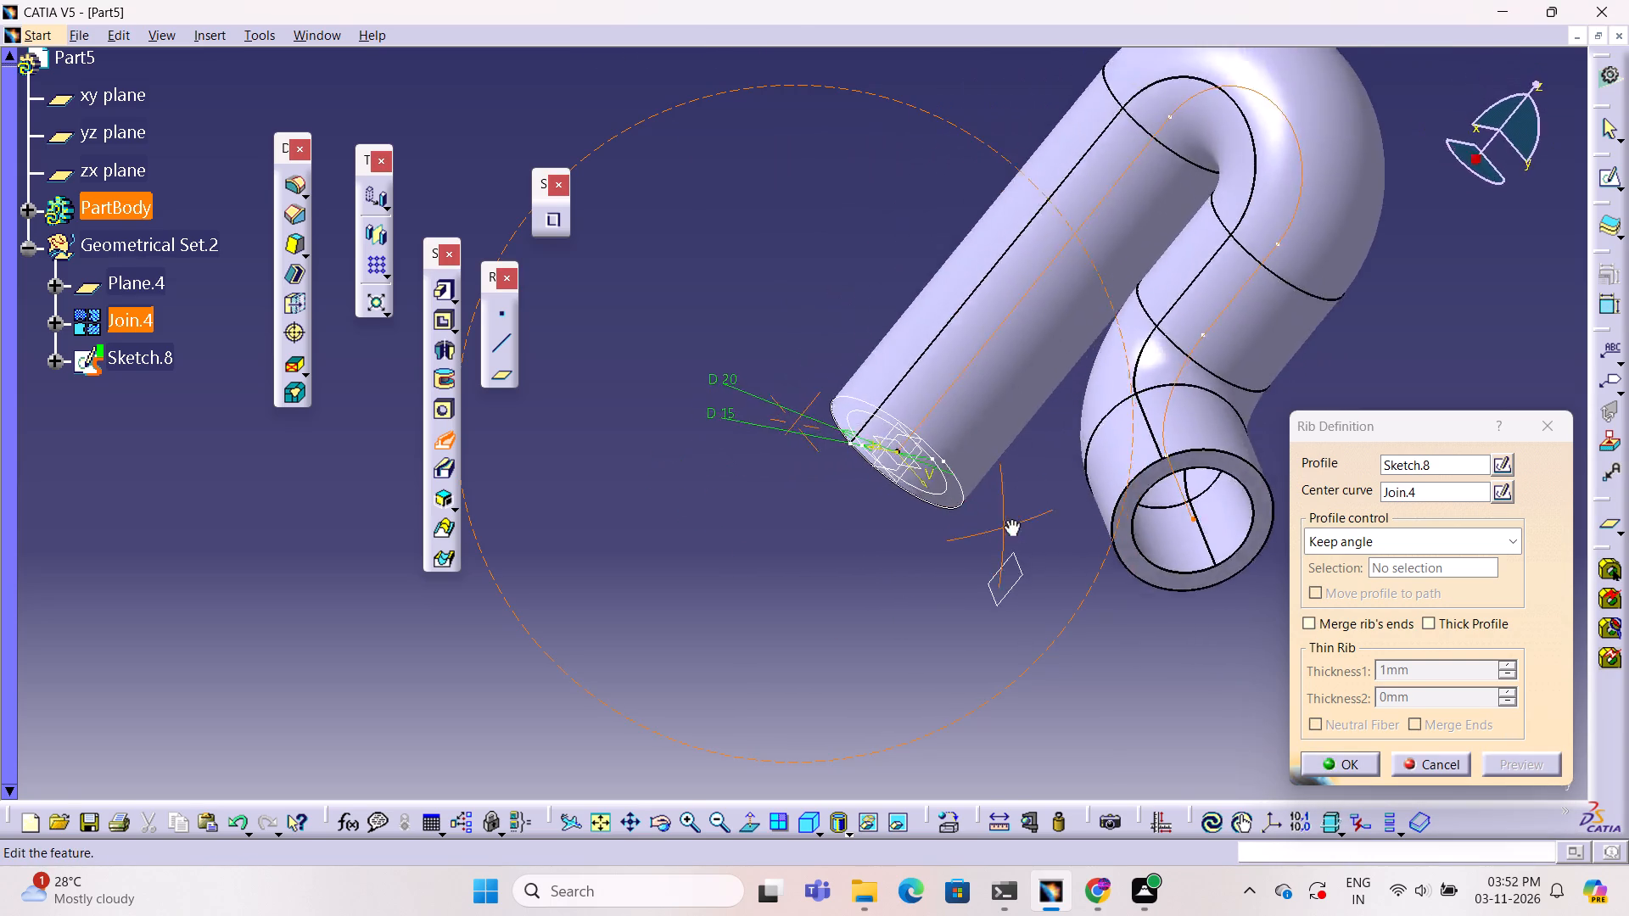
{"action": "middle_click_drag", "start_coordinate": [1010, 519], "coordinate": [948, 532], "text": "ctrl"}
{"action": "right_click_drag", "start_coordinate": [1010, 519], "coordinate": [948, 532], "text": "ctrl"}
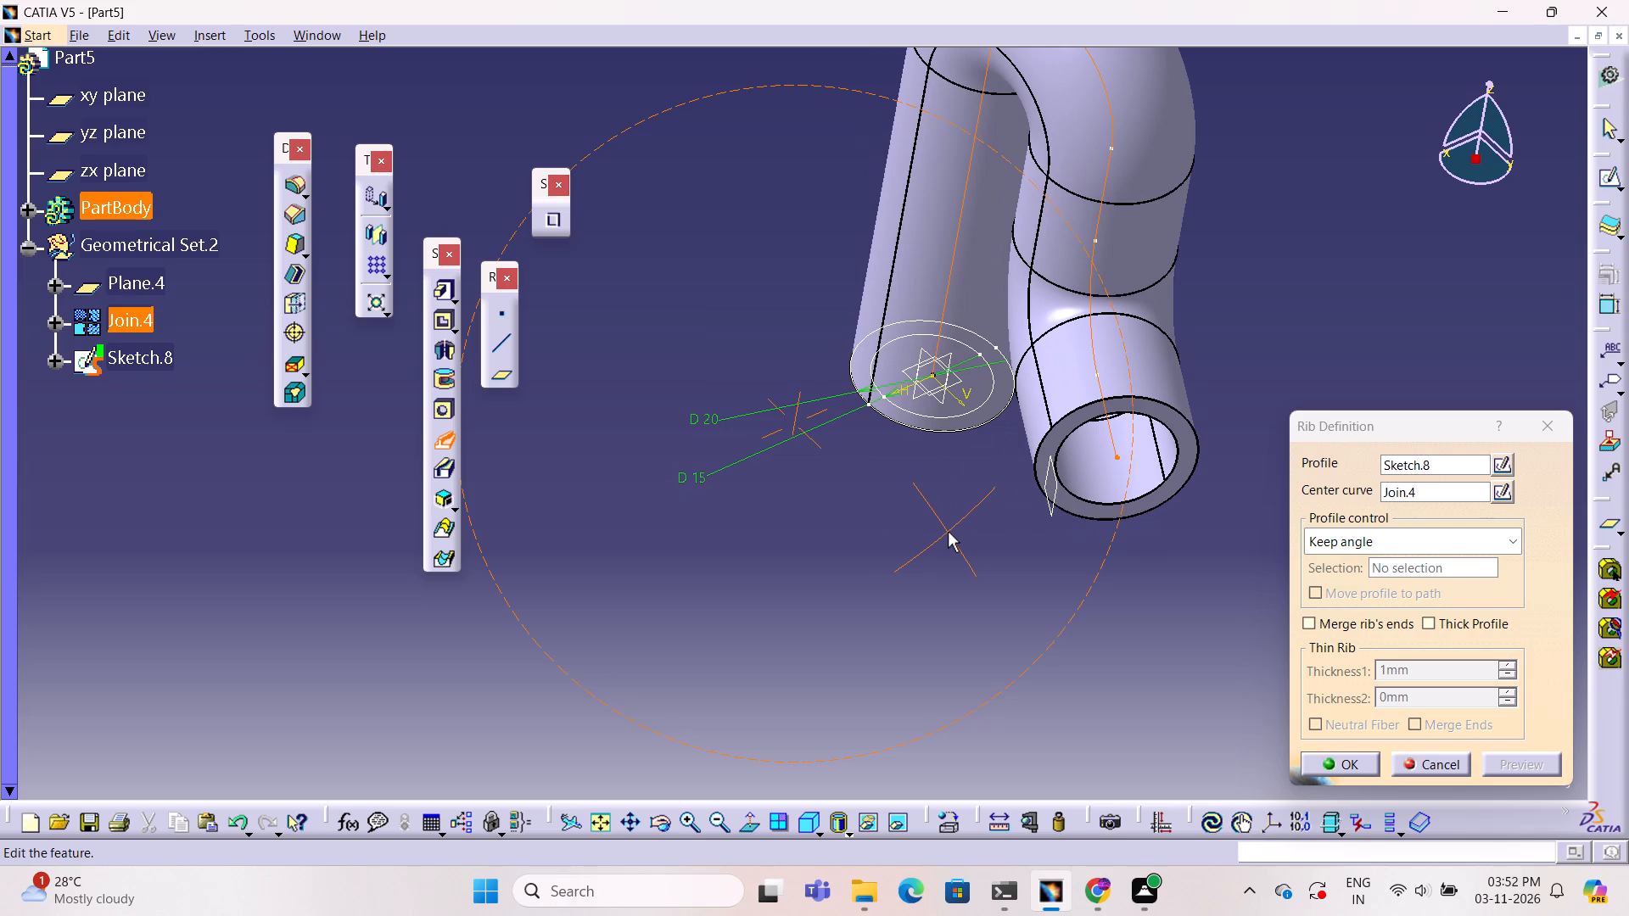
{"action": "left_click", "coordinate": [1330, 764]}
{"action": "left_click", "coordinate": [1066, 656]}
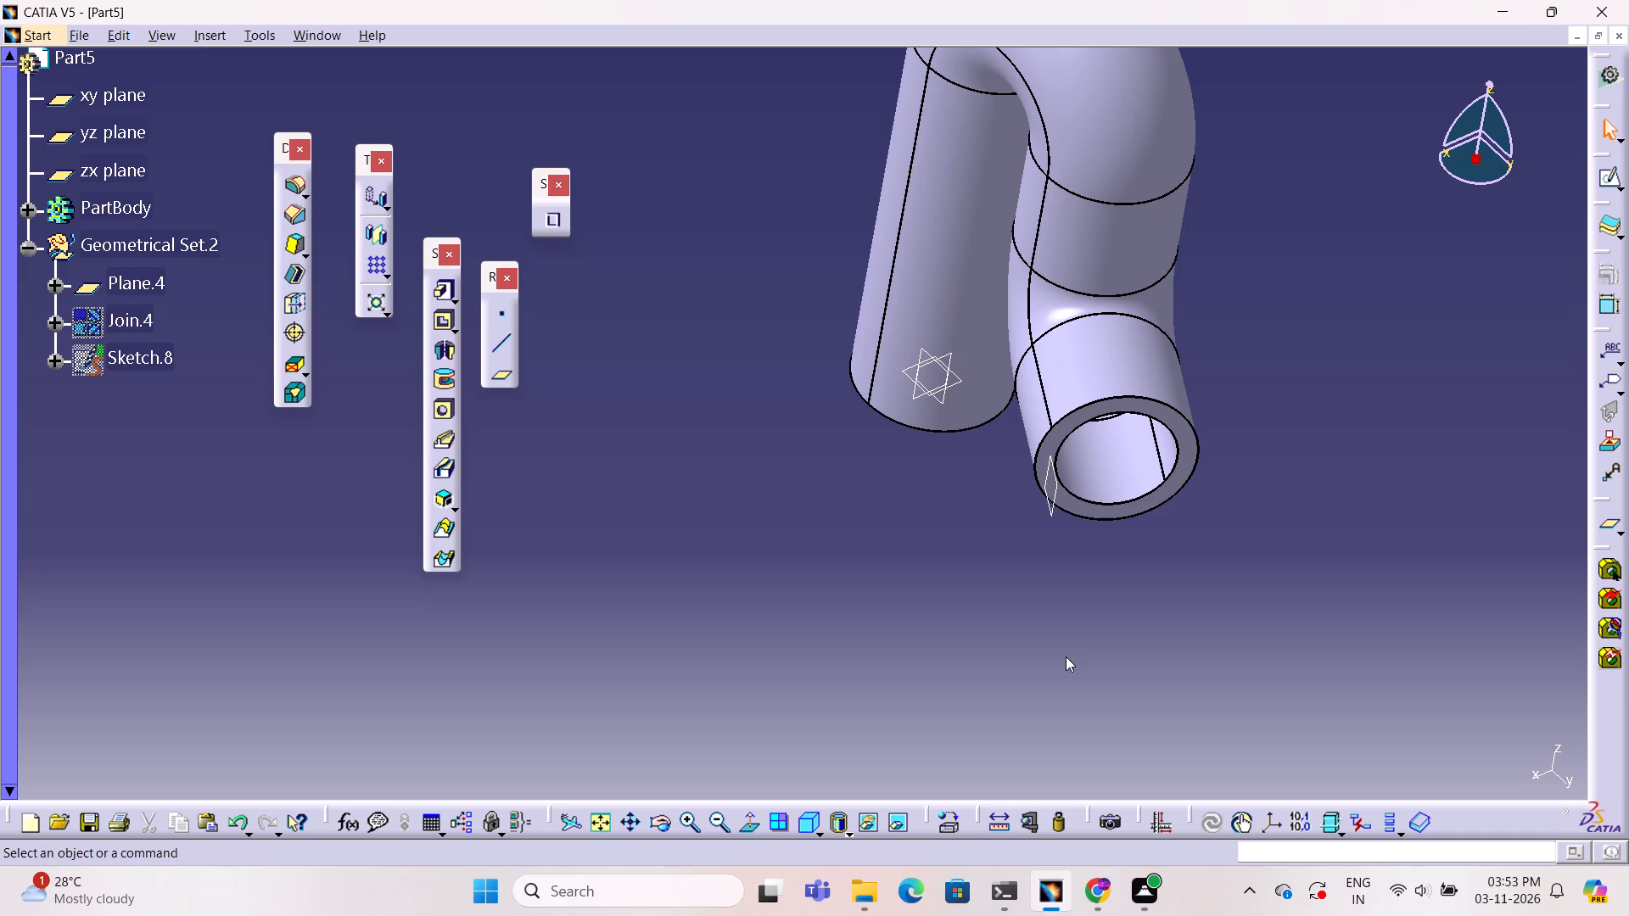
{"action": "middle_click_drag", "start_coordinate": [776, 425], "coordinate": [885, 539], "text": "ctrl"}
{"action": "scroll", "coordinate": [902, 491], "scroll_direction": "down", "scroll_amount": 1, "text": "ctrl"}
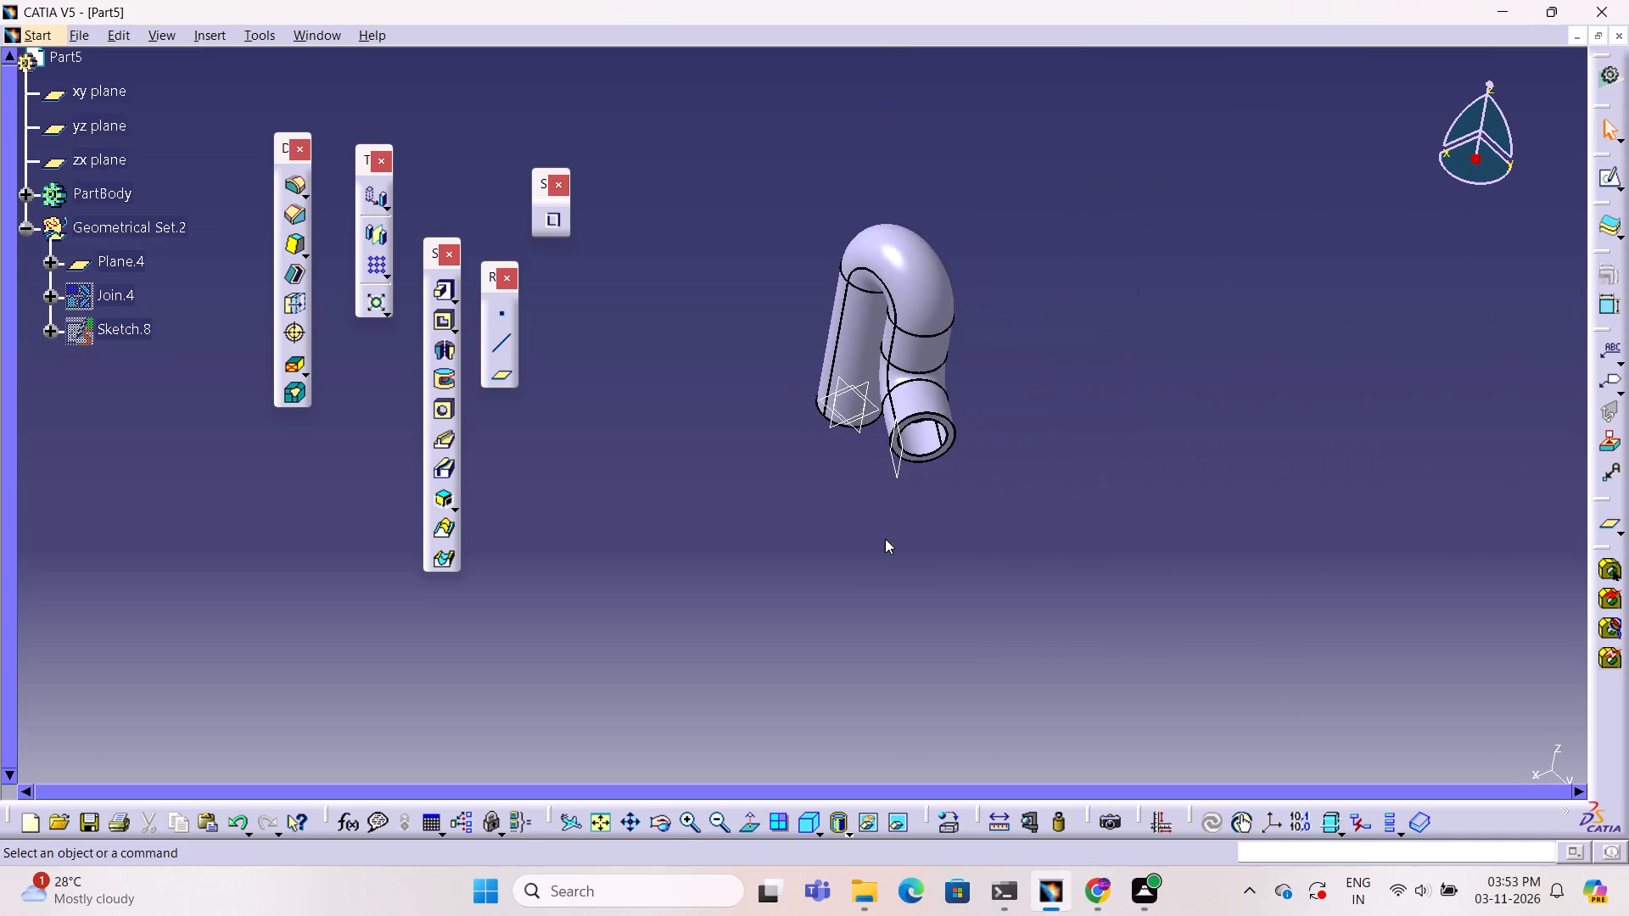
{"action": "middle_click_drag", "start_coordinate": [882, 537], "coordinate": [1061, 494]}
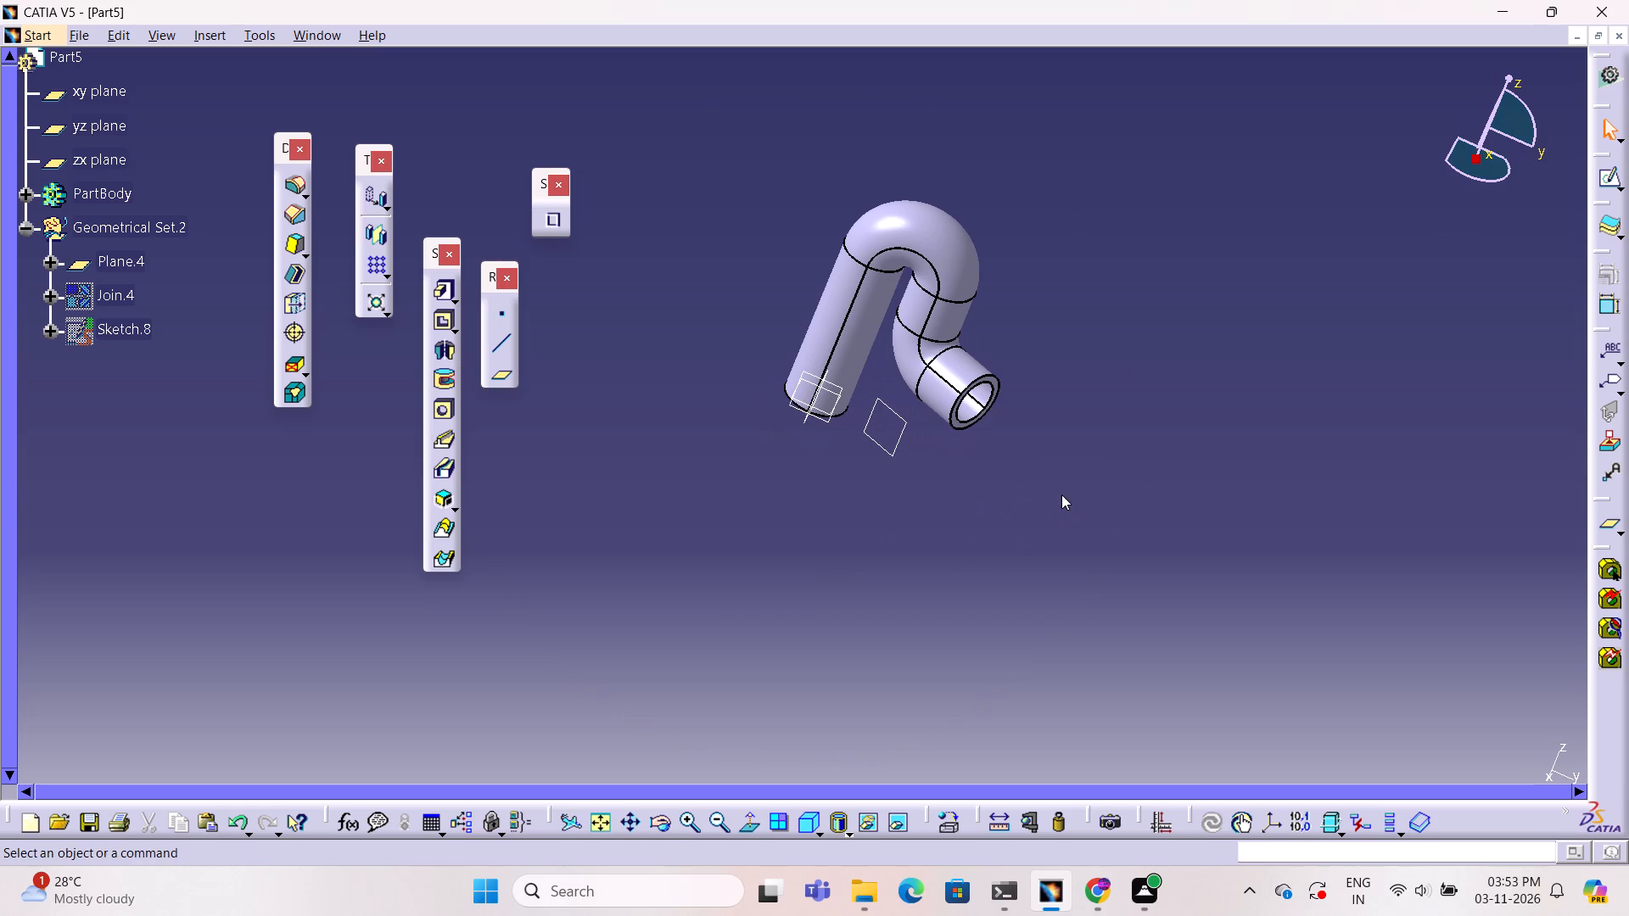
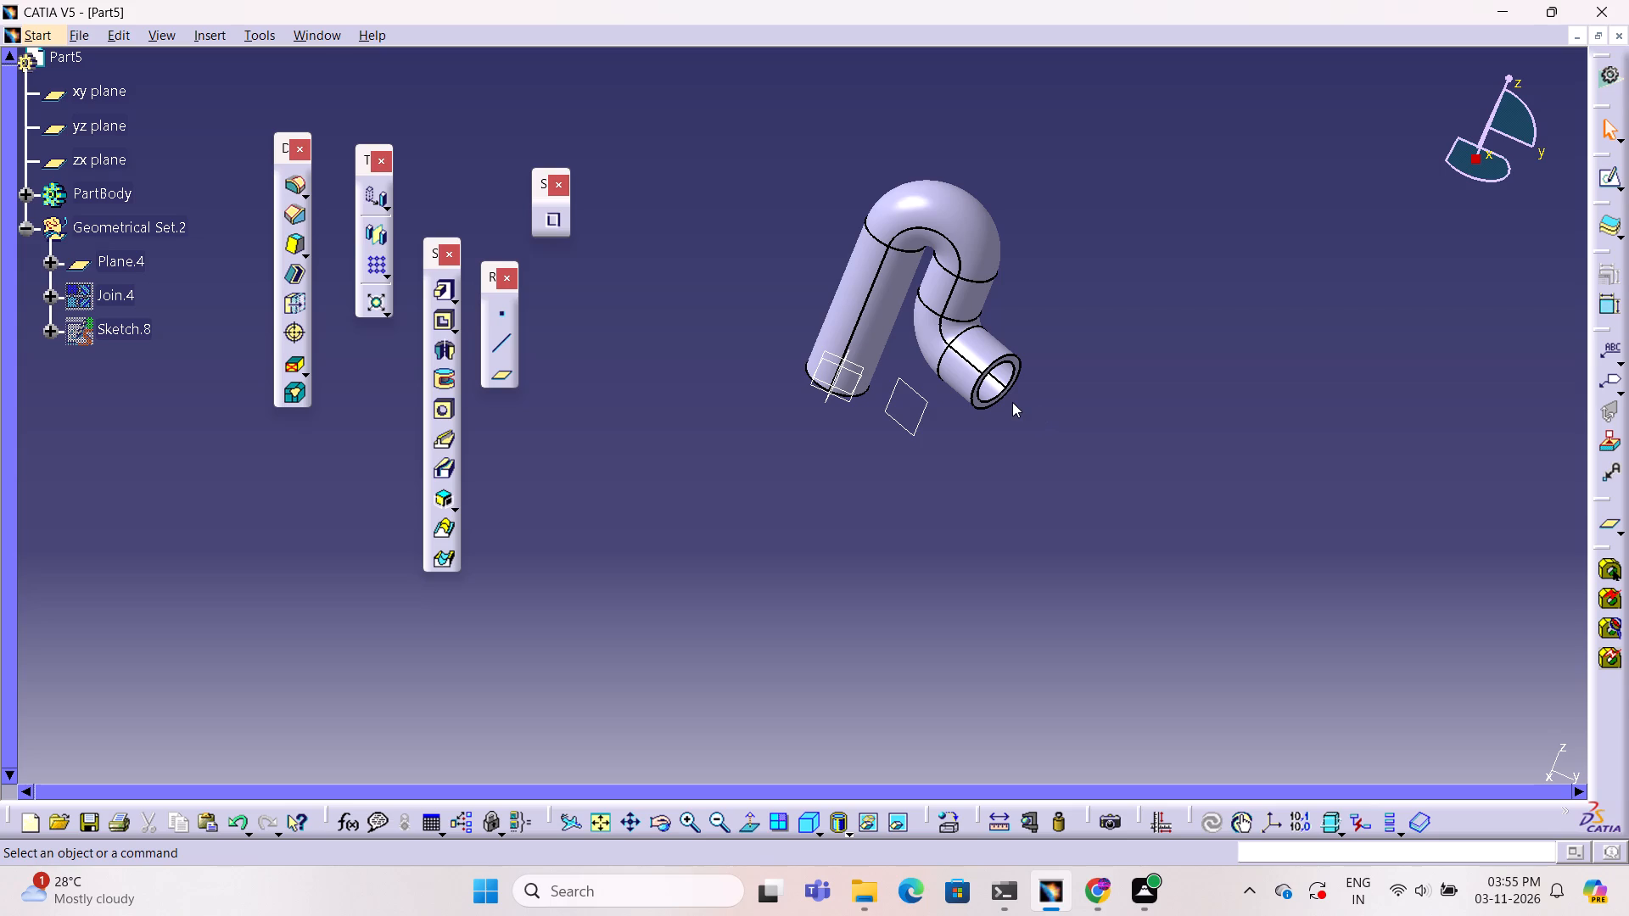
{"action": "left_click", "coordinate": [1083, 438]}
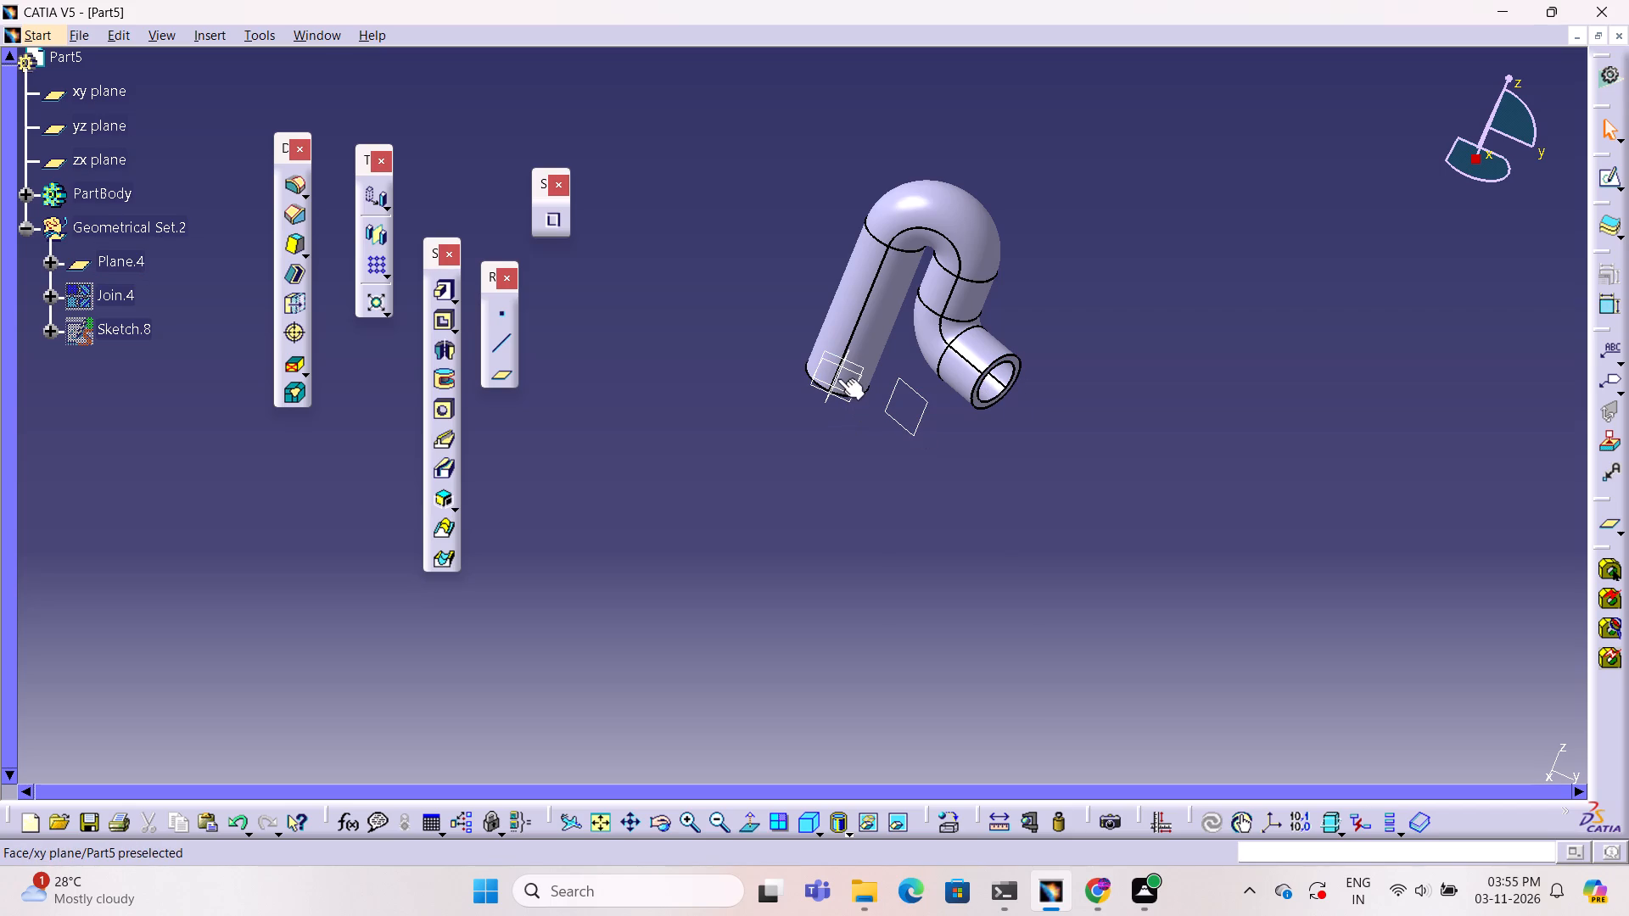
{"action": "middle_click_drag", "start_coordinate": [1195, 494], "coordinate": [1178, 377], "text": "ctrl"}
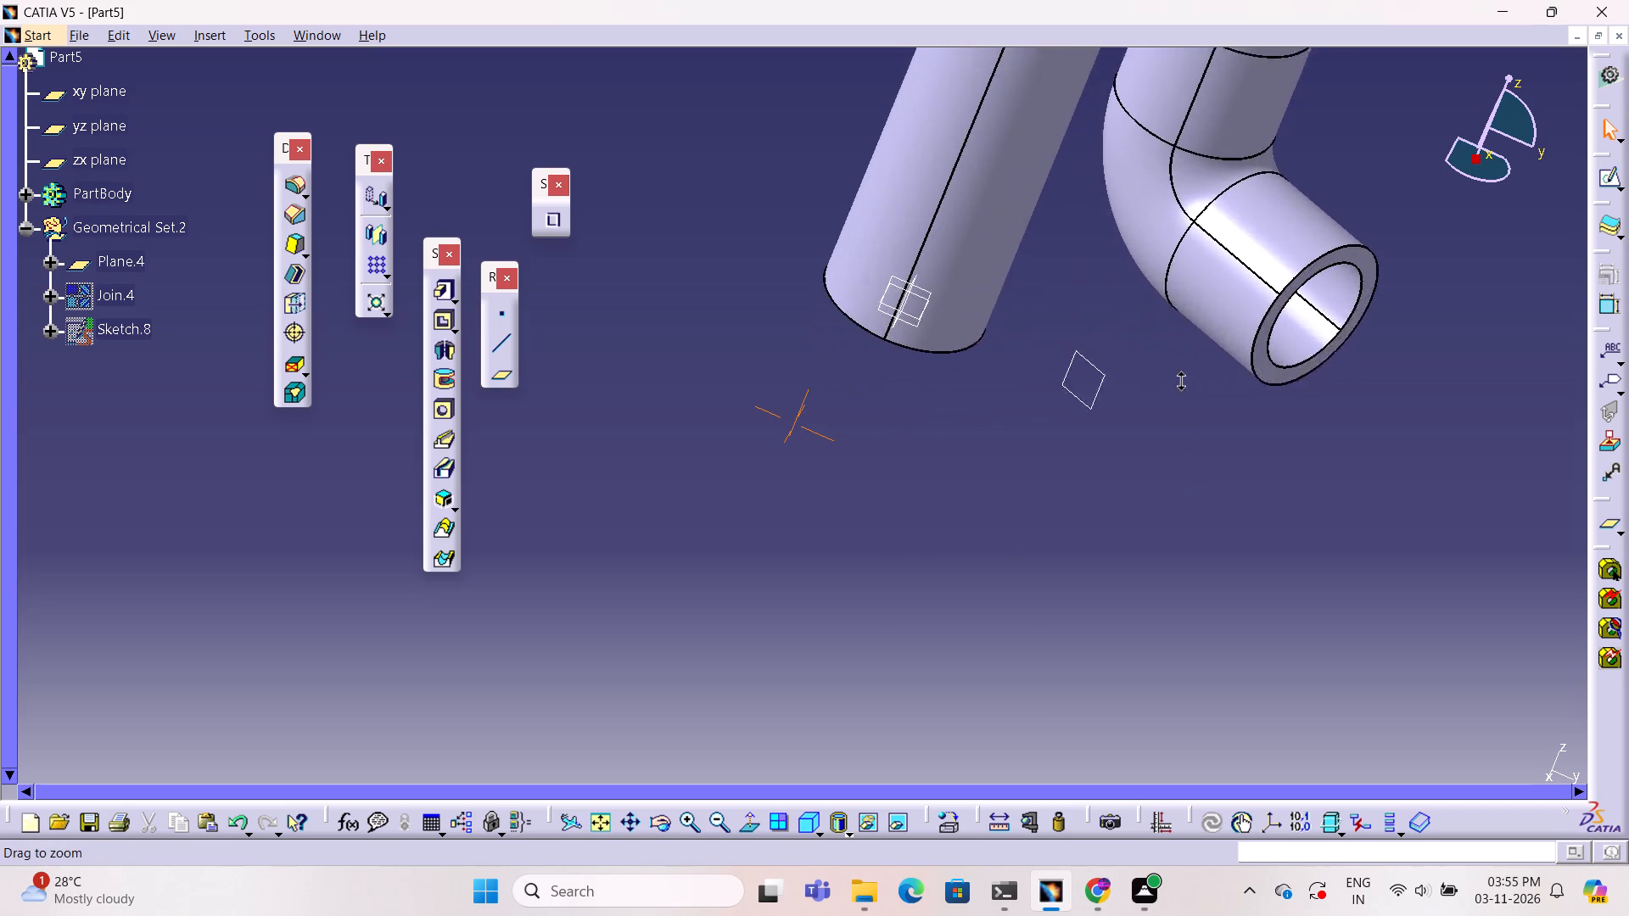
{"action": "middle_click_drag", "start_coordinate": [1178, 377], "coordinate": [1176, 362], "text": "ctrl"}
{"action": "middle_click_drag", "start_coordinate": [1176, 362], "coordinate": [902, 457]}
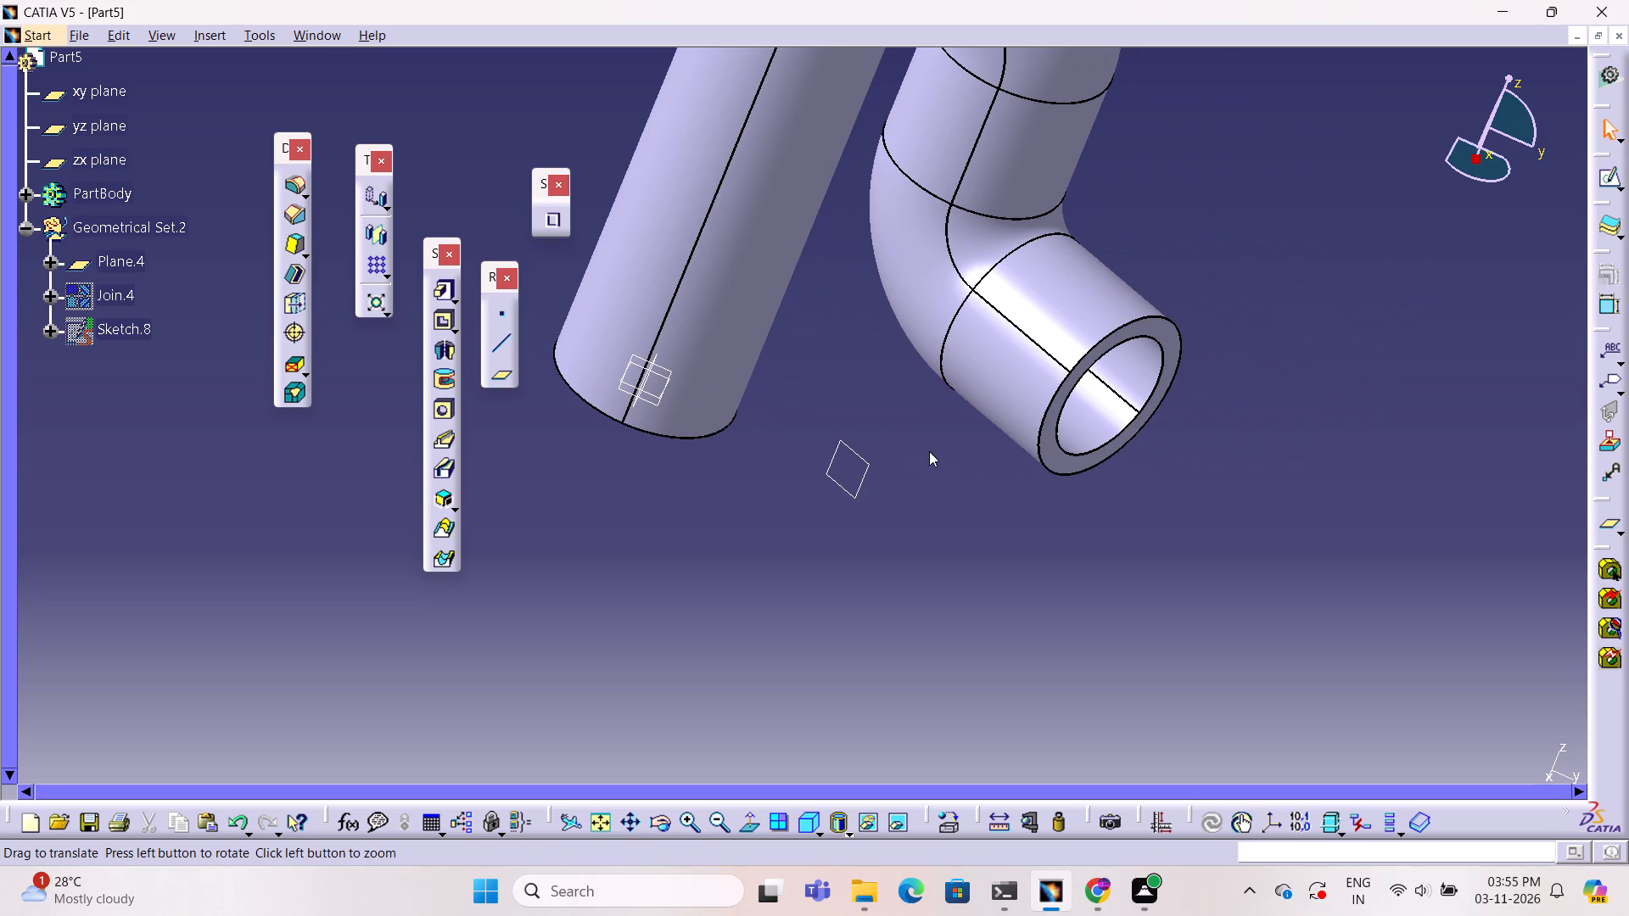
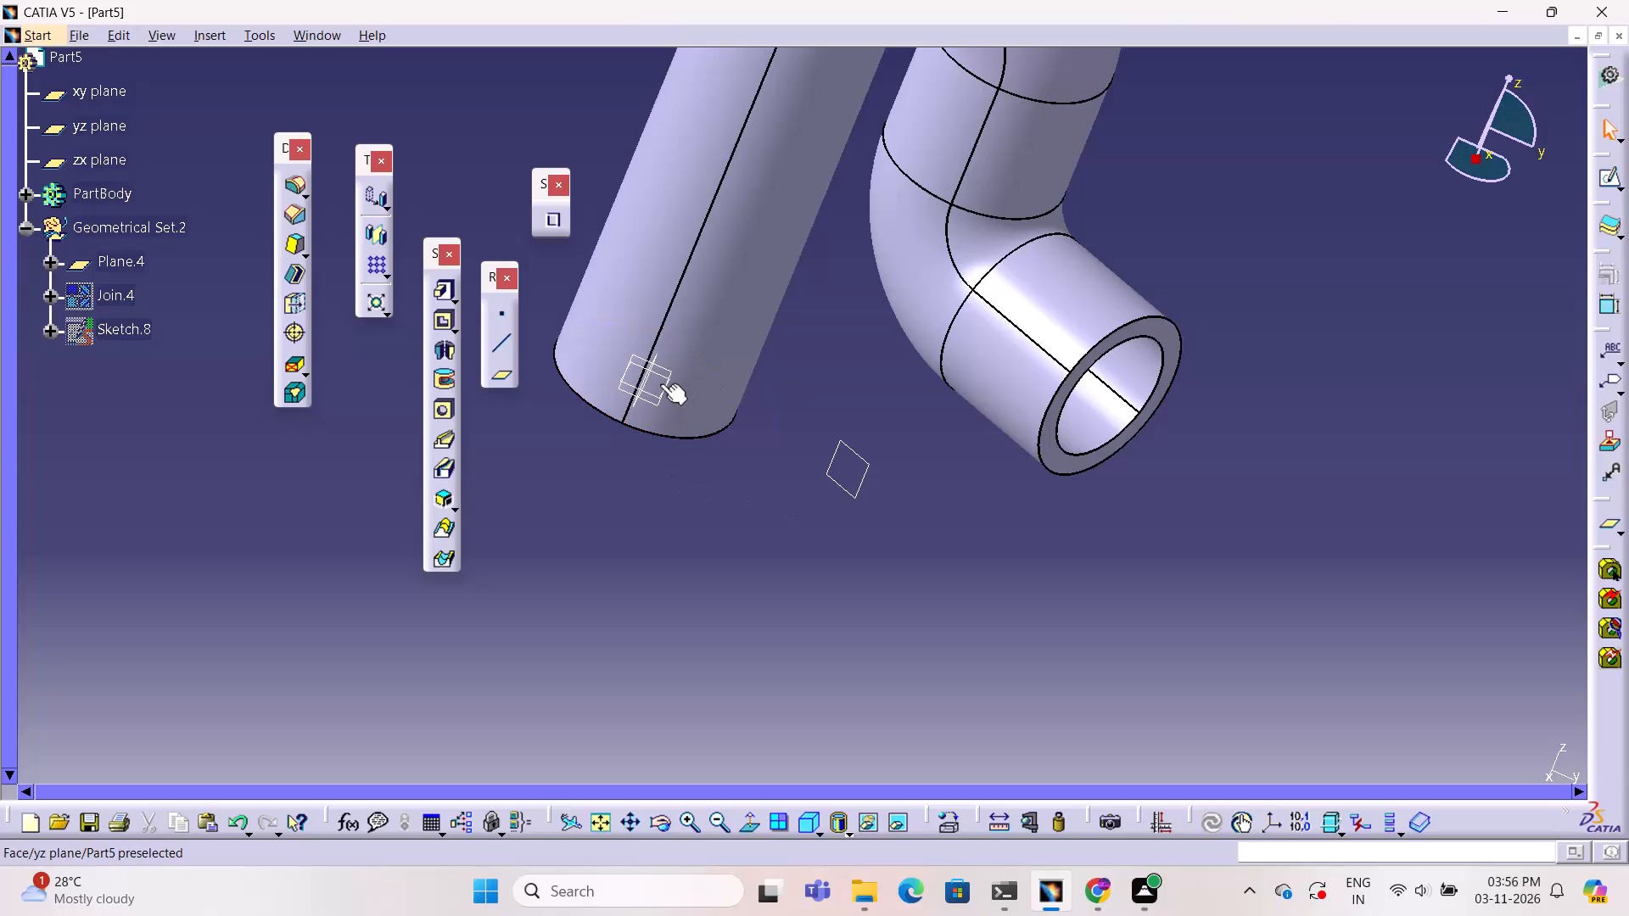
Open the definition of the angled reference plane Plane.4 beside the curved tube.
{"action": "double_click", "coordinate": [853, 449]}
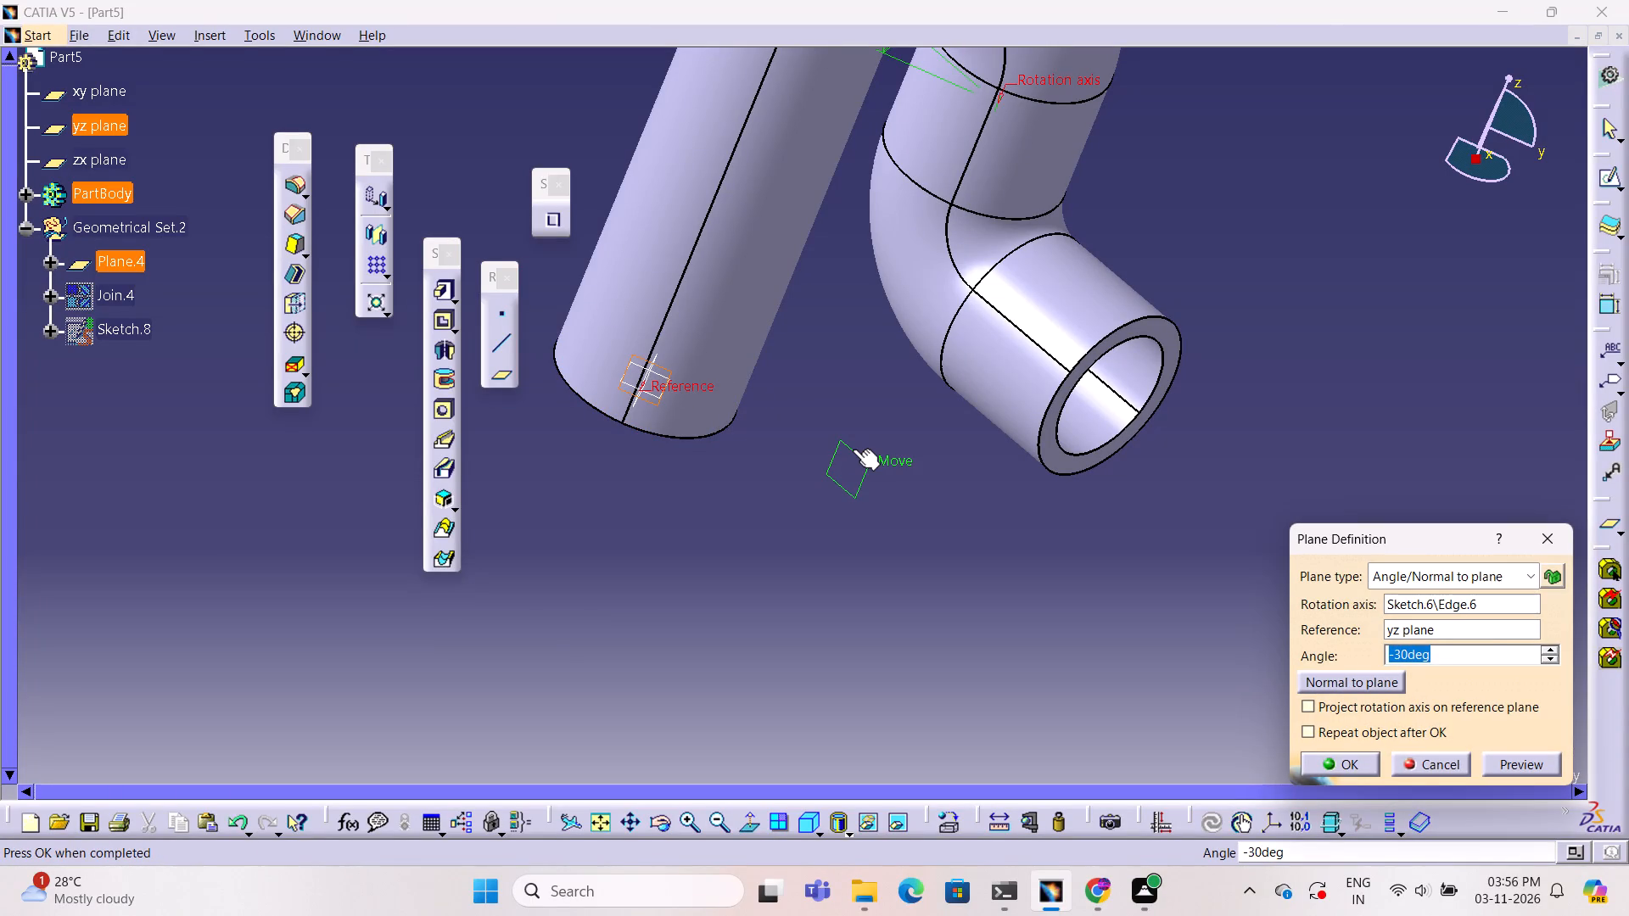
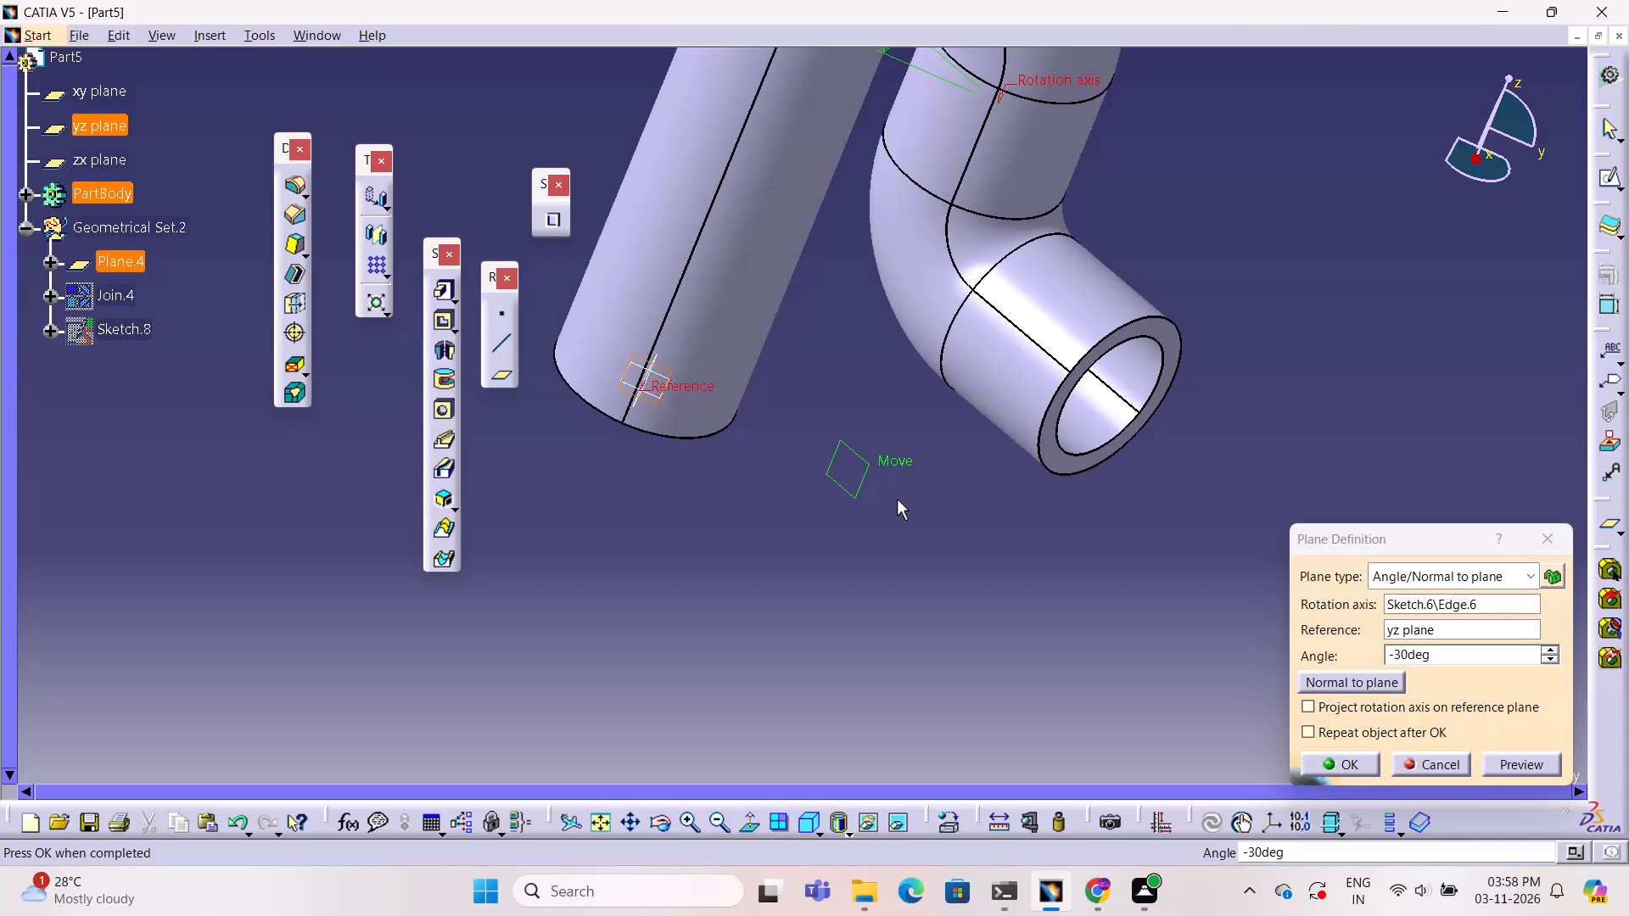
Examine the orientation of the angled plane Plane.4 relative to the tube in top and isometric views, closing its definition without edits.
{"action": "middle_click_drag", "start_coordinate": [882, 492], "coordinate": [881, 493], "text": "ctrl"}
{"action": "middle_click_drag", "start_coordinate": [881, 493], "coordinate": [876, 545], "text": "ctrl"}
{"action": "middle_click_drag", "start_coordinate": [876, 545], "coordinate": [908, 556]}
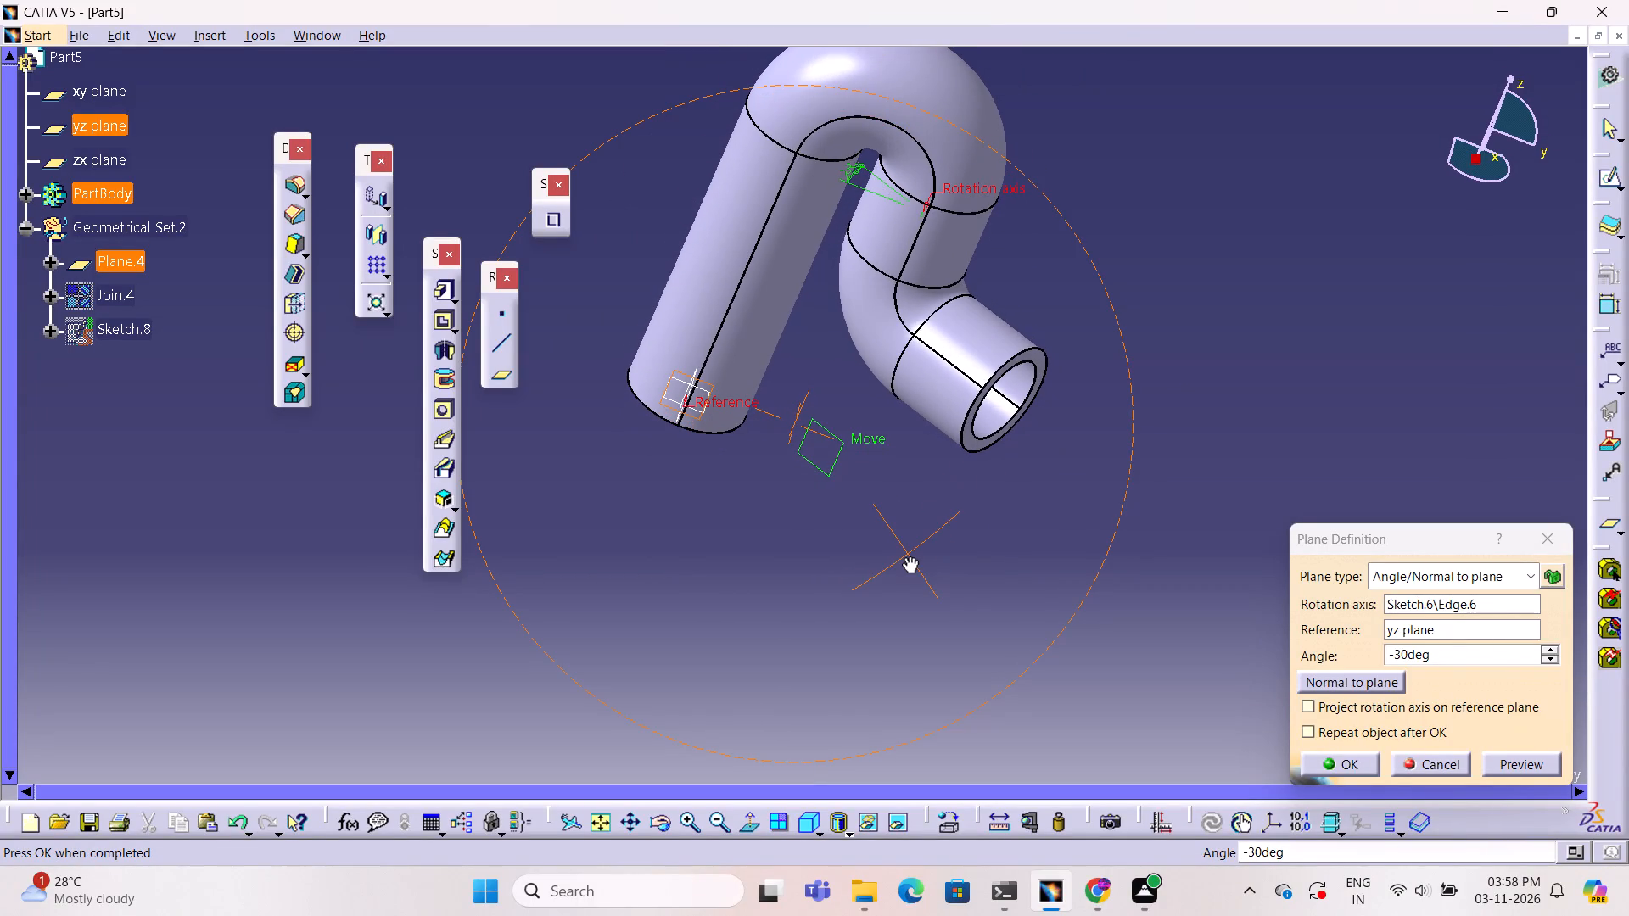
{"action": "middle_click_drag", "start_coordinate": [908, 556], "coordinate": [908, 557]}
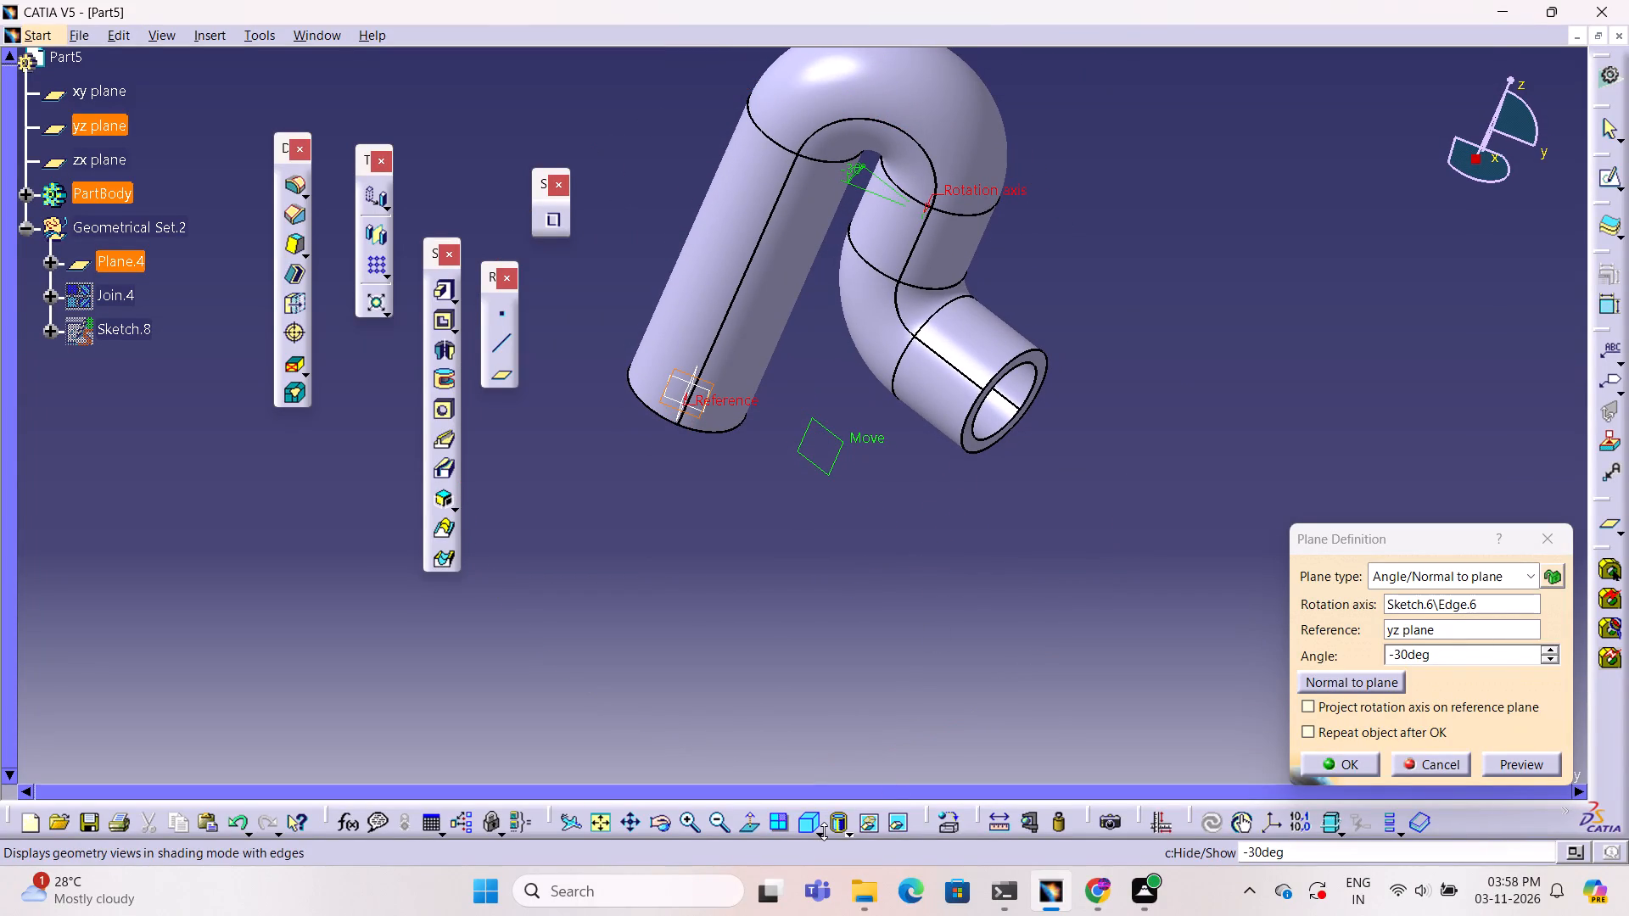
{"action": "left_click", "coordinate": [820, 830]}
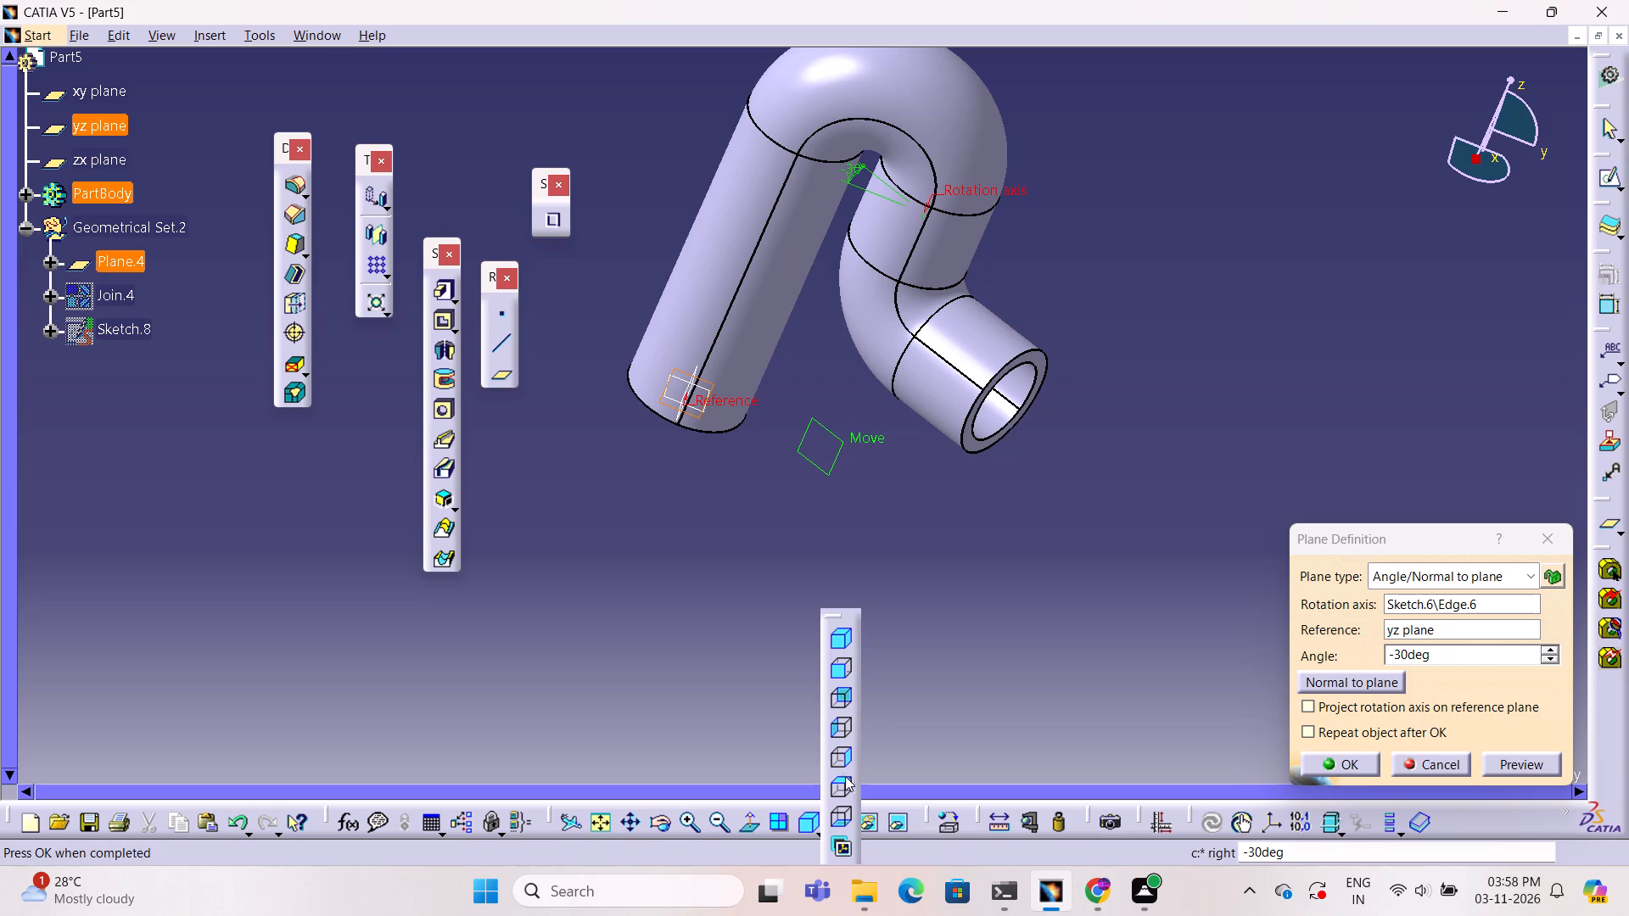
{"action": "left_click", "coordinate": [841, 785]}
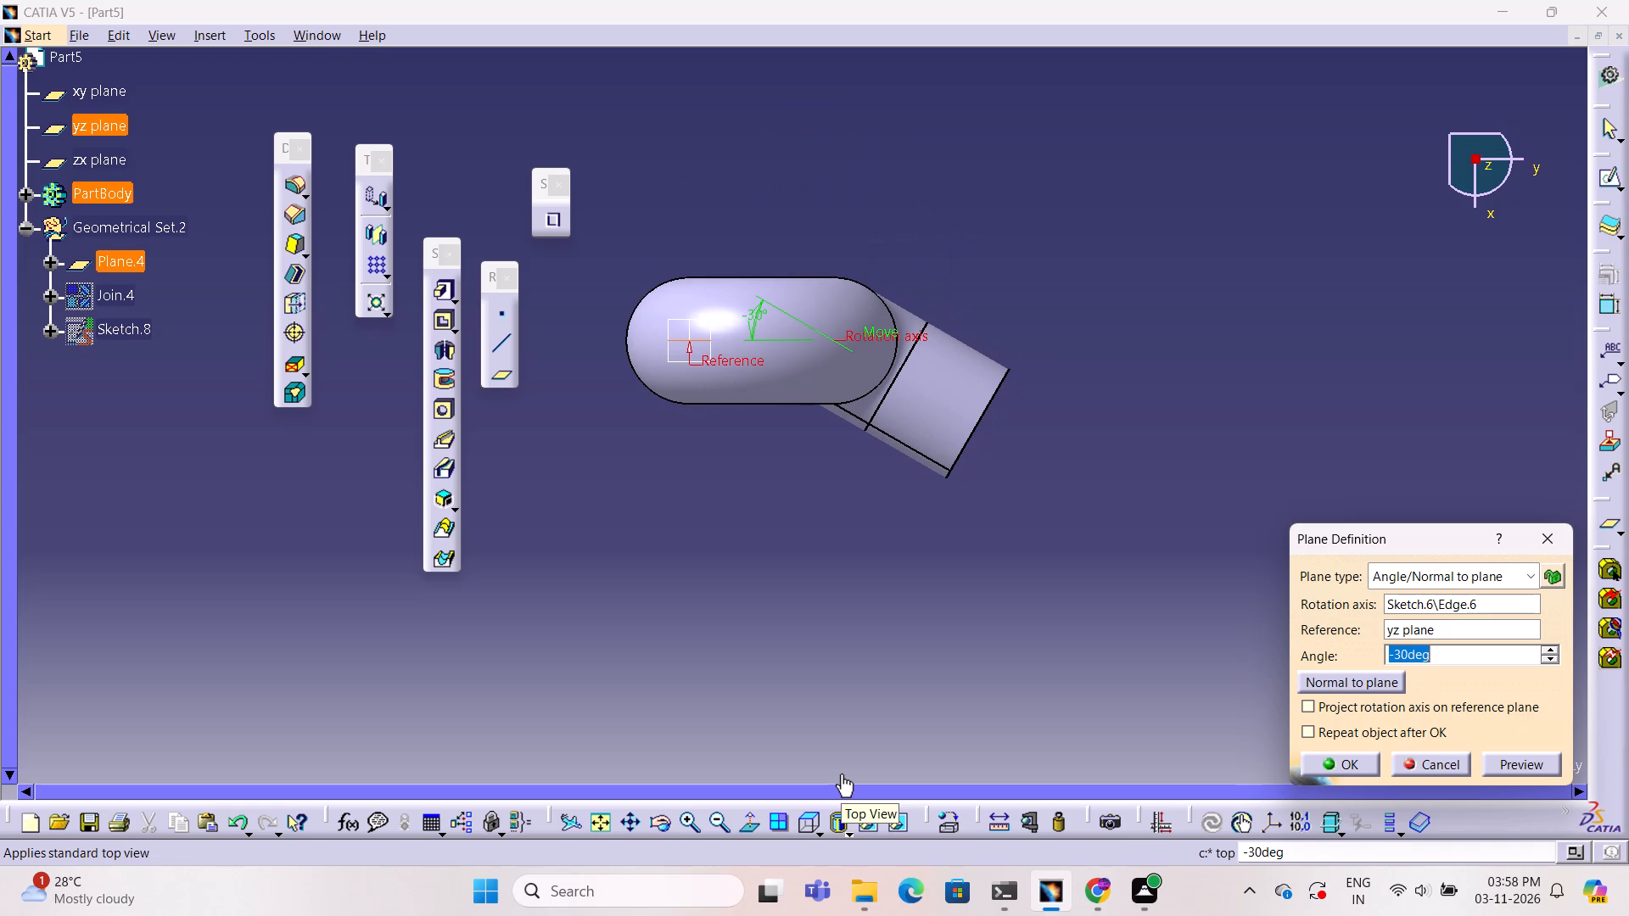
{"action": "left_click", "coordinate": [1553, 540]}
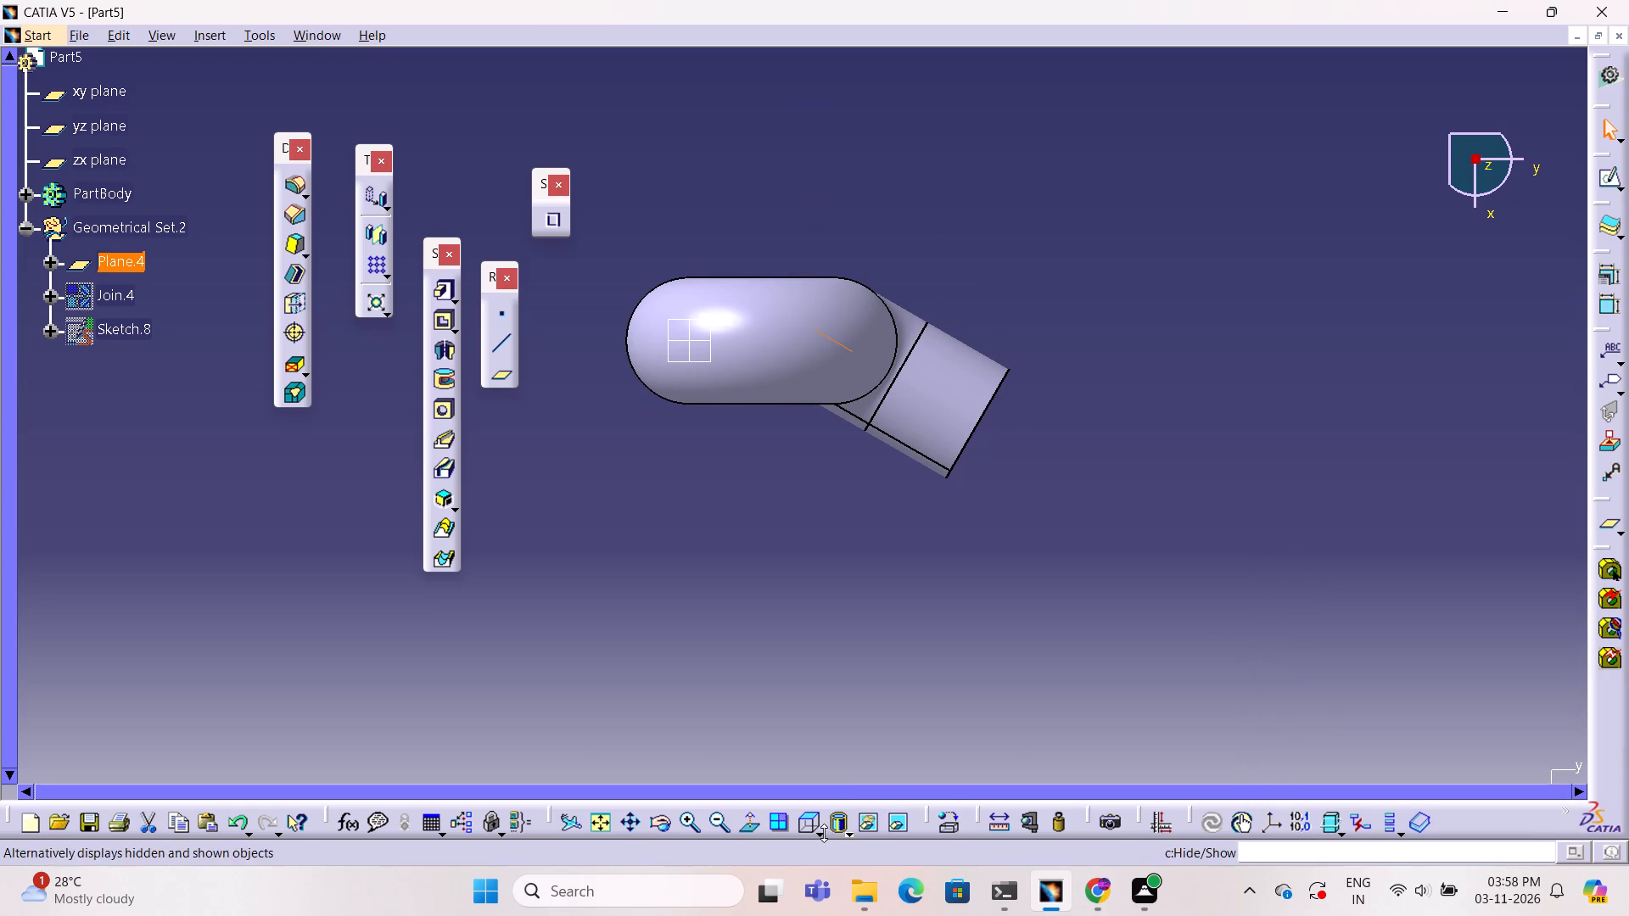
{"action": "left_click", "coordinate": [824, 833]}
{"action": "left_click", "coordinate": [725, 728]}
{"action": "left_click", "coordinate": [822, 832]}
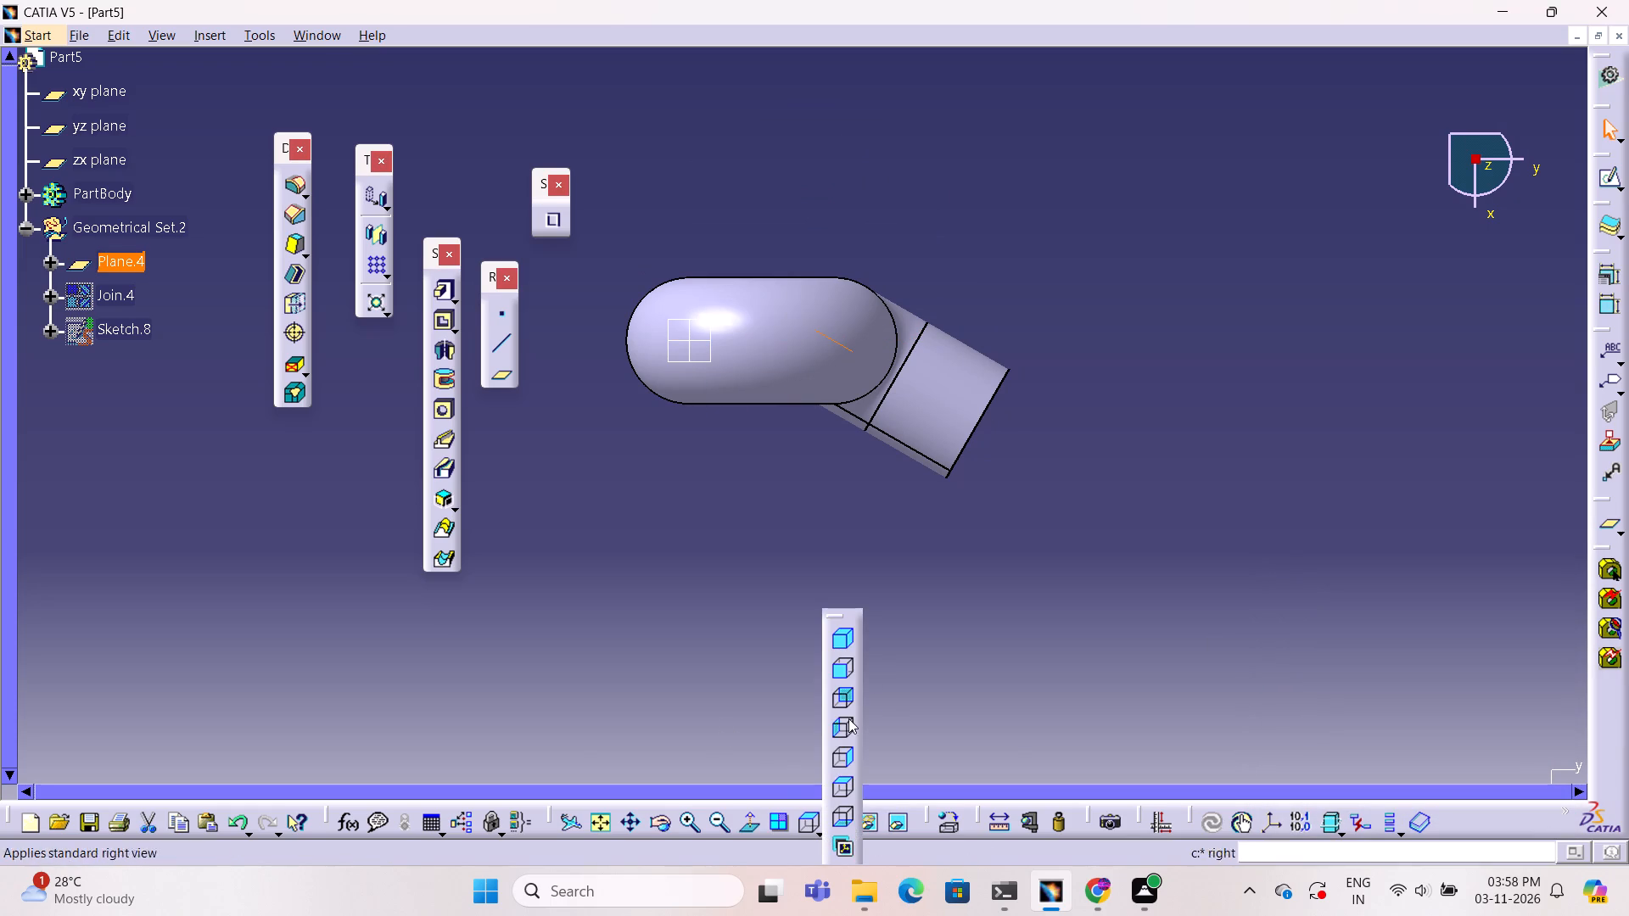
{"action": "left_click", "coordinate": [842, 642]}
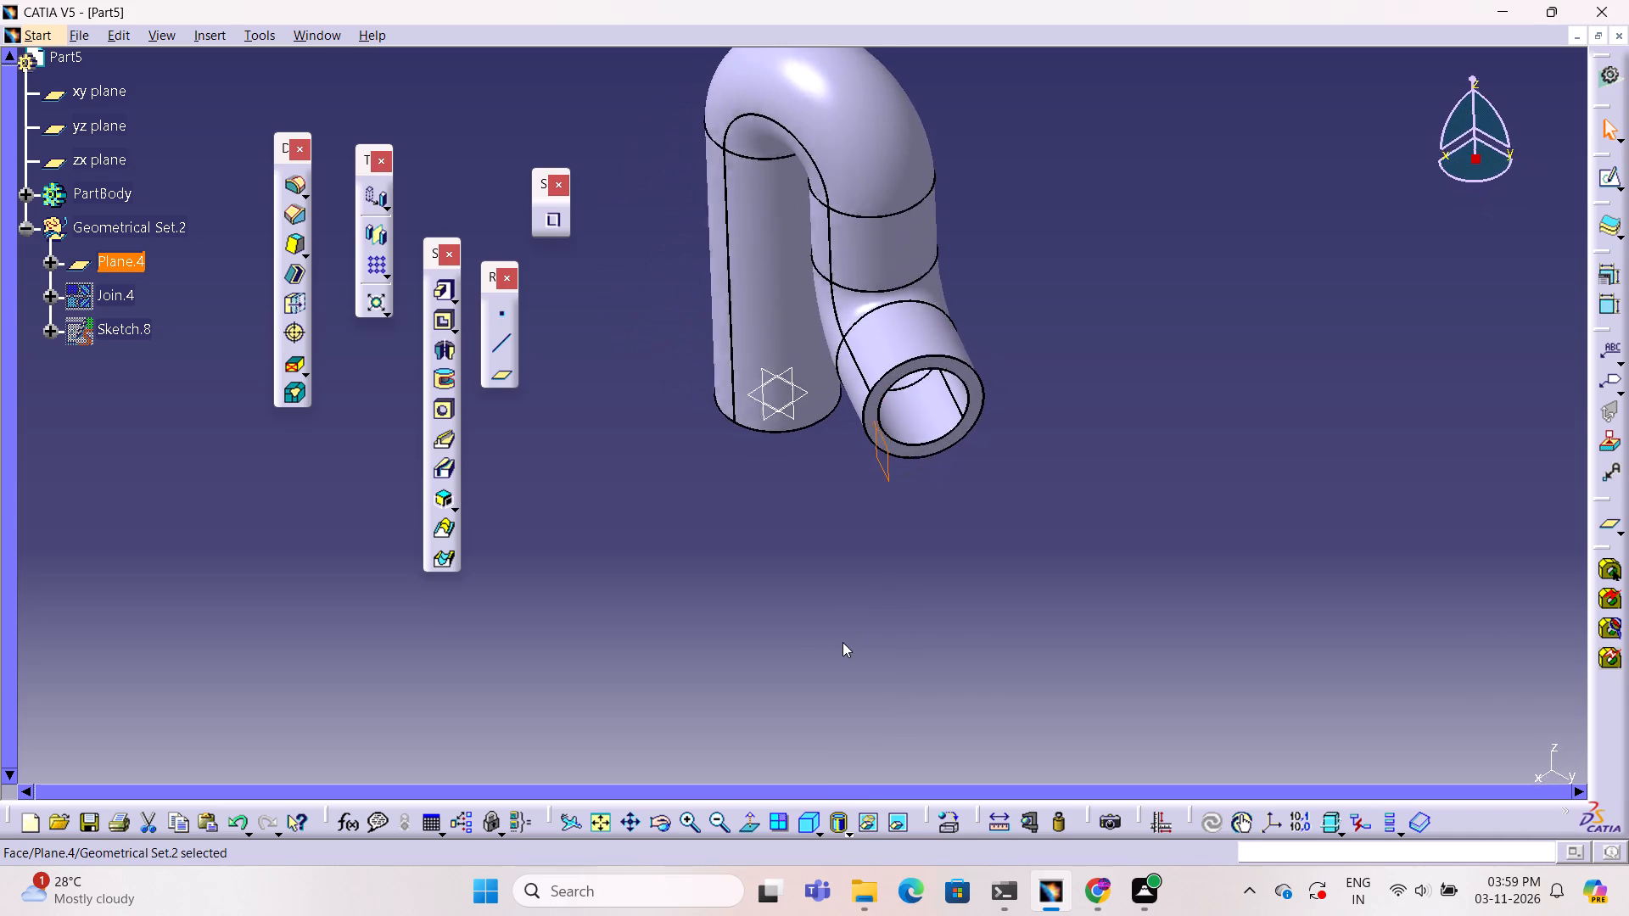
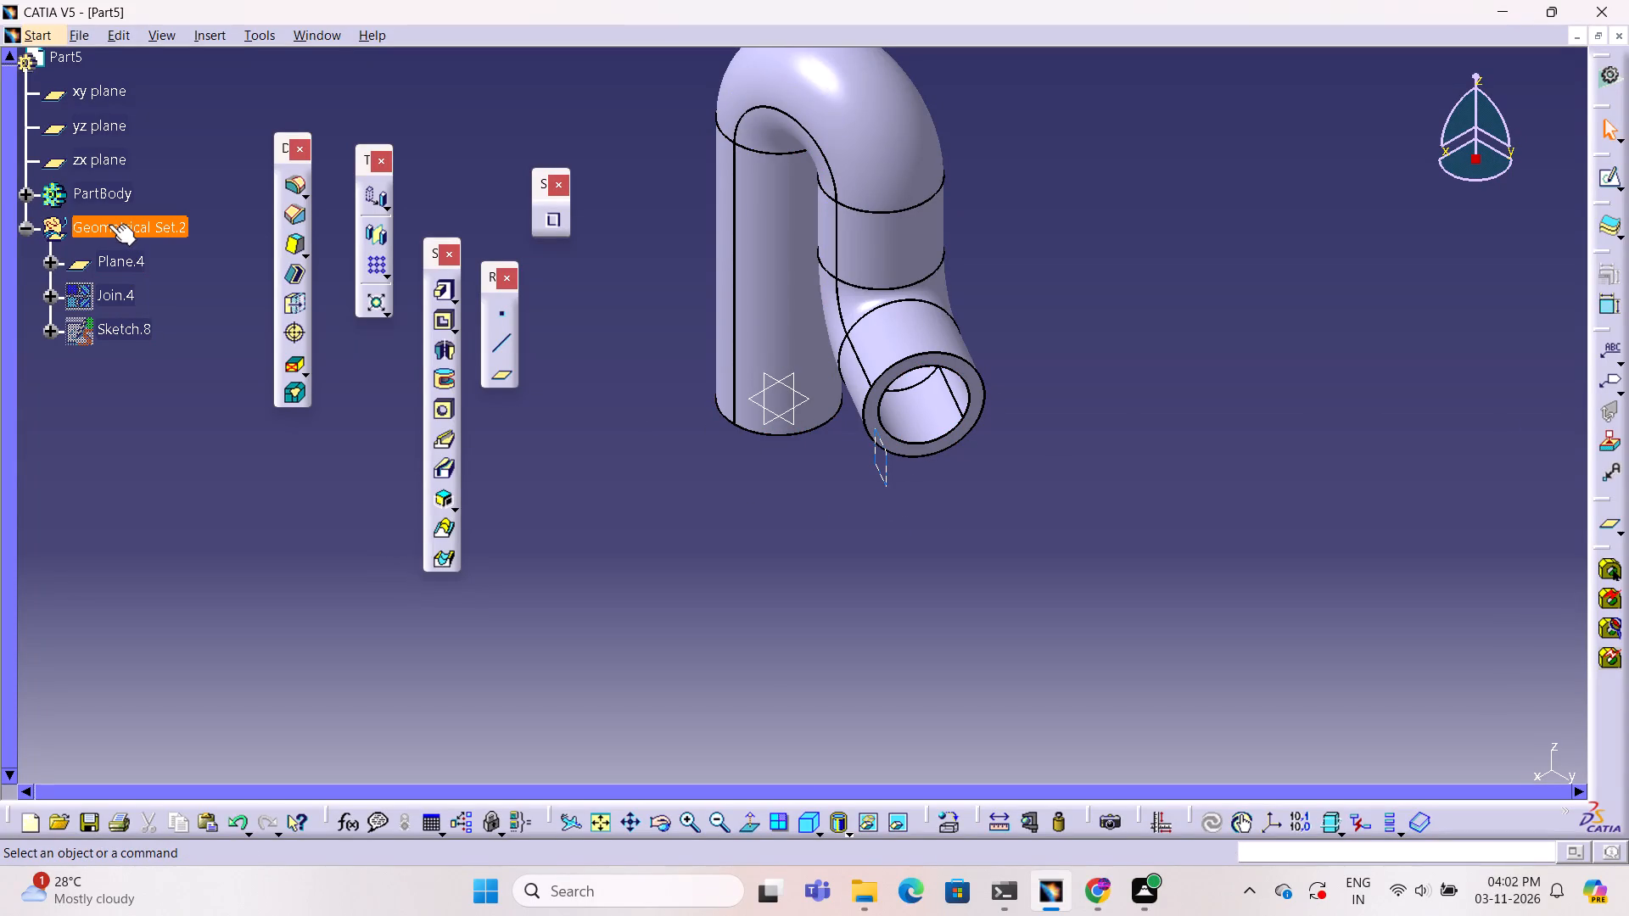
Inspect the second centreline sketch, Sketch.7, against the swept tube from several angles, leaving the sketch without edits.
{"action": "left_click", "coordinate": [25, 193]}
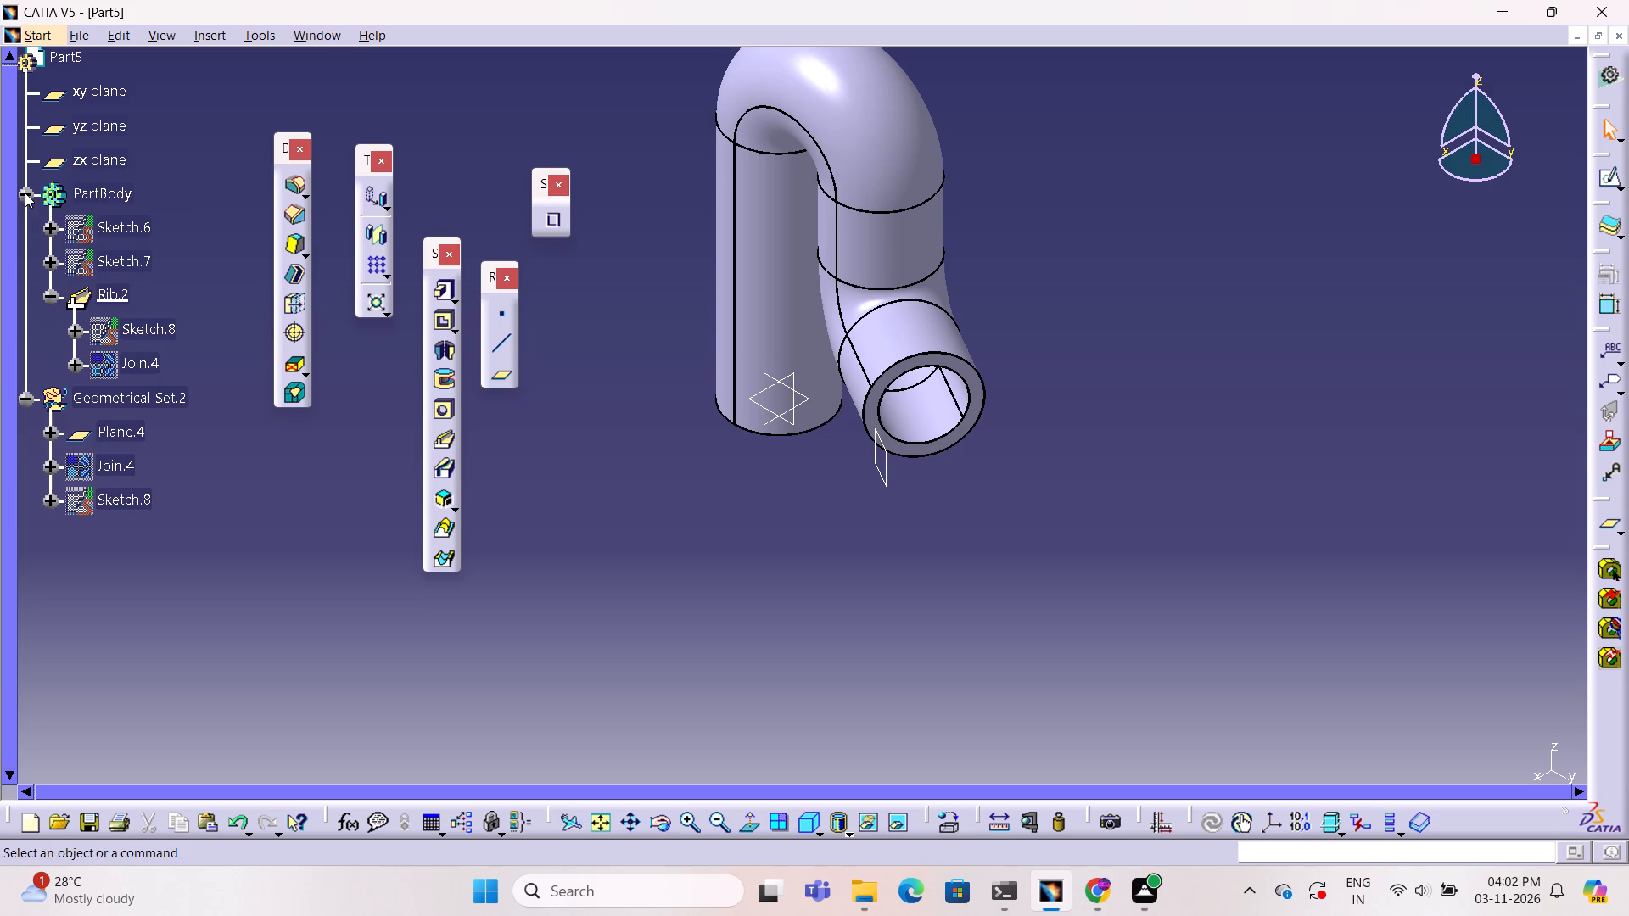
{"action": "left_click", "coordinate": [155, 326]}
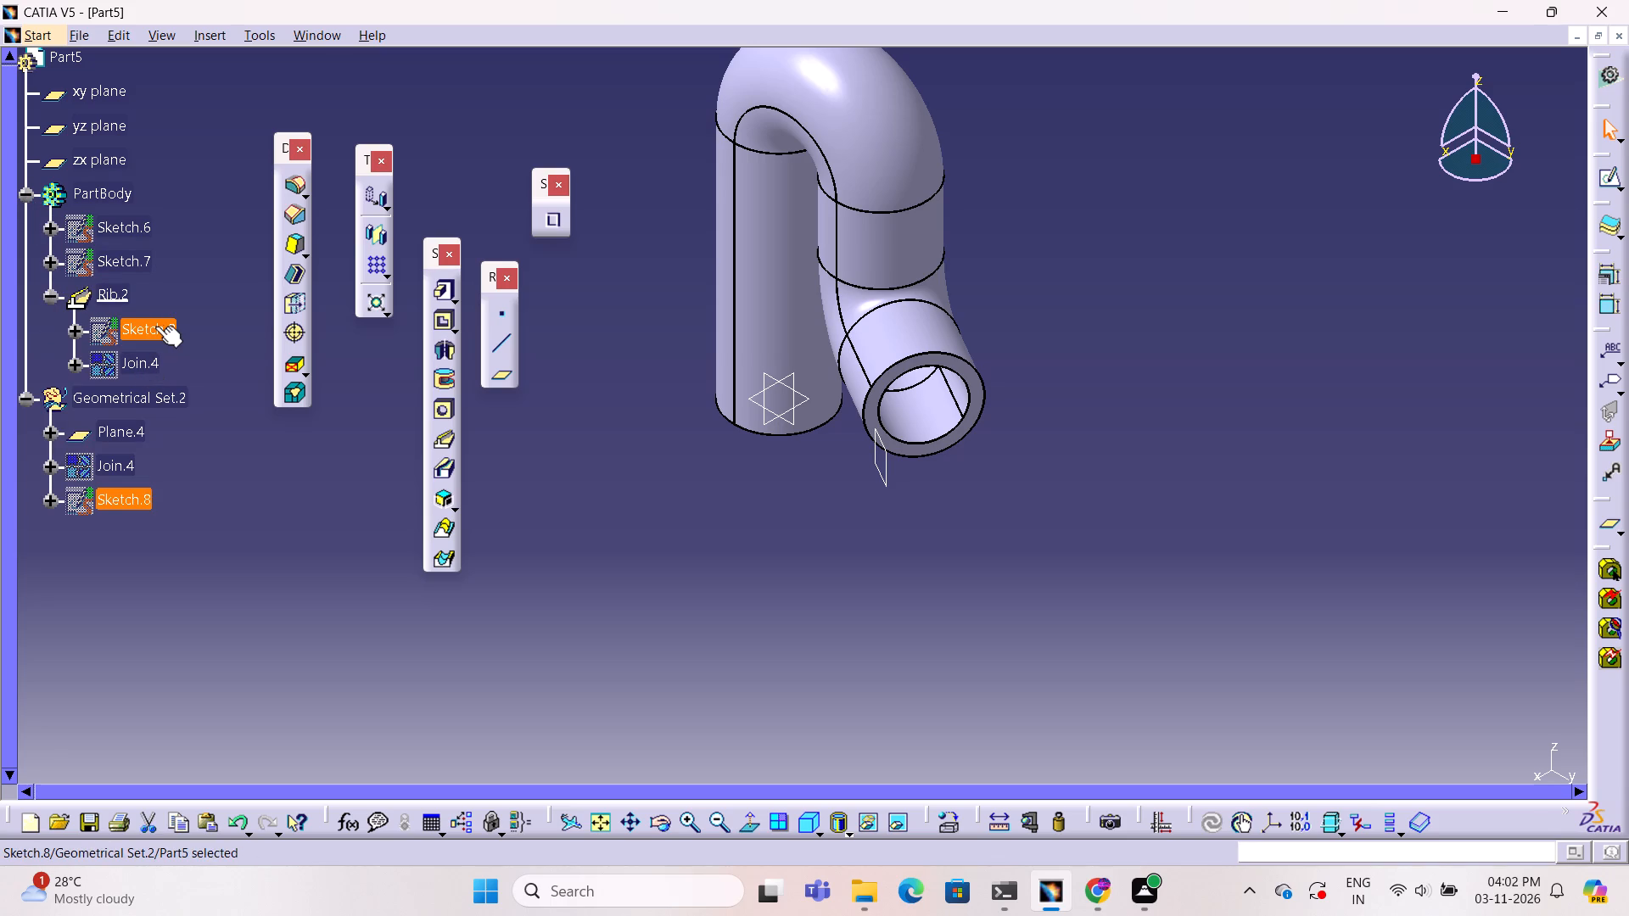
{"action": "left_click", "coordinate": [127, 264]}
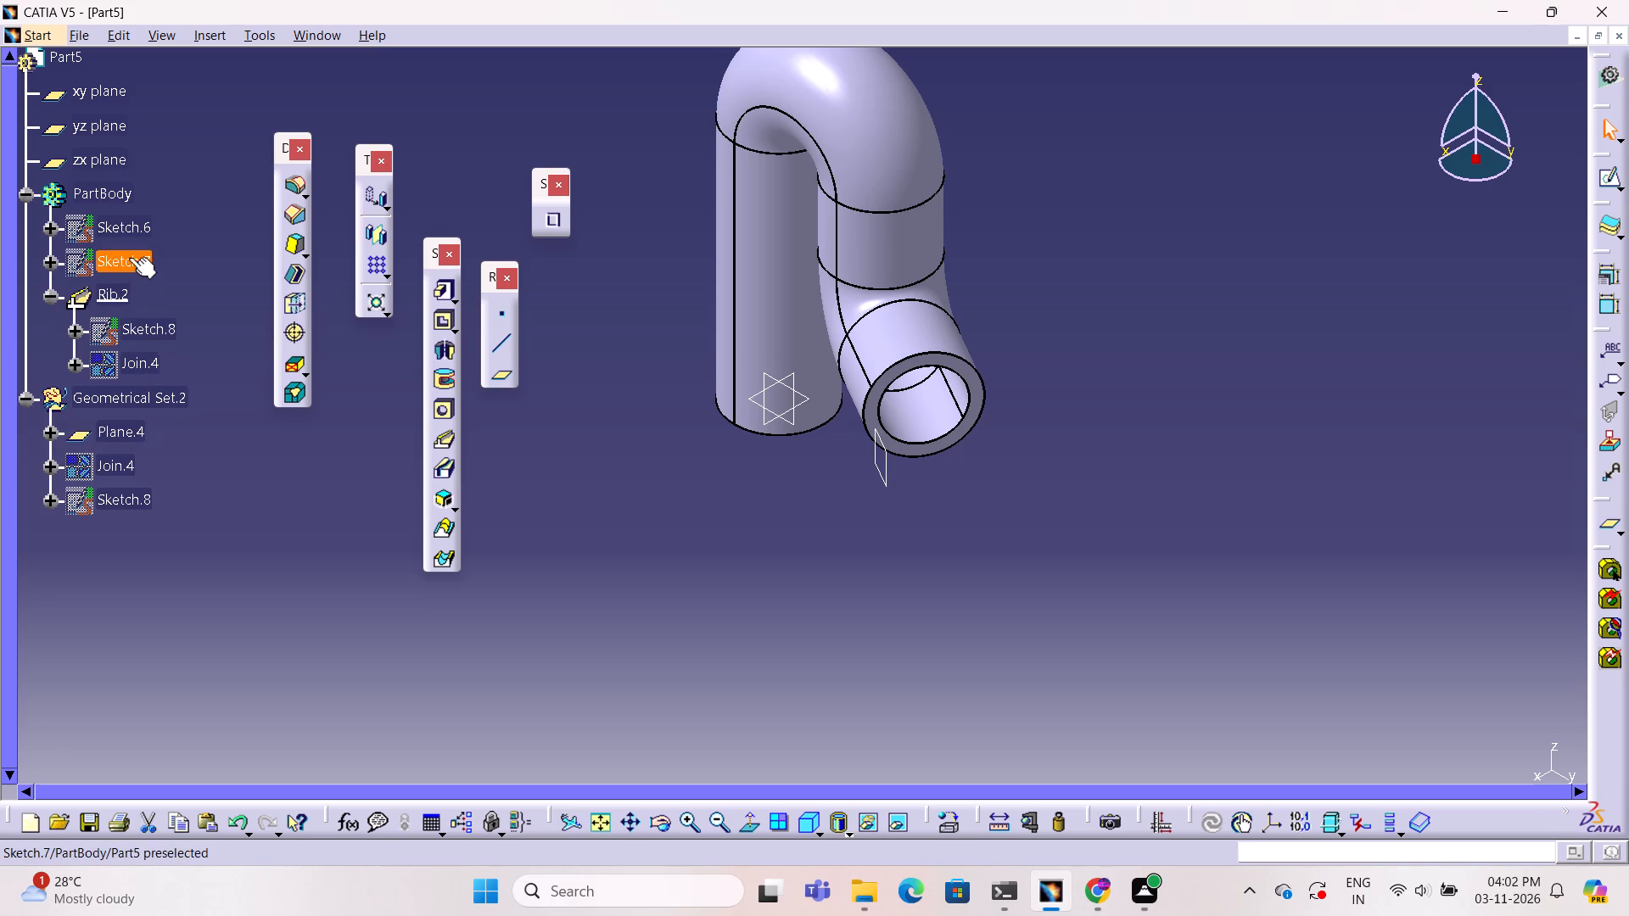
{"action": "double_click", "coordinate": [129, 256]}
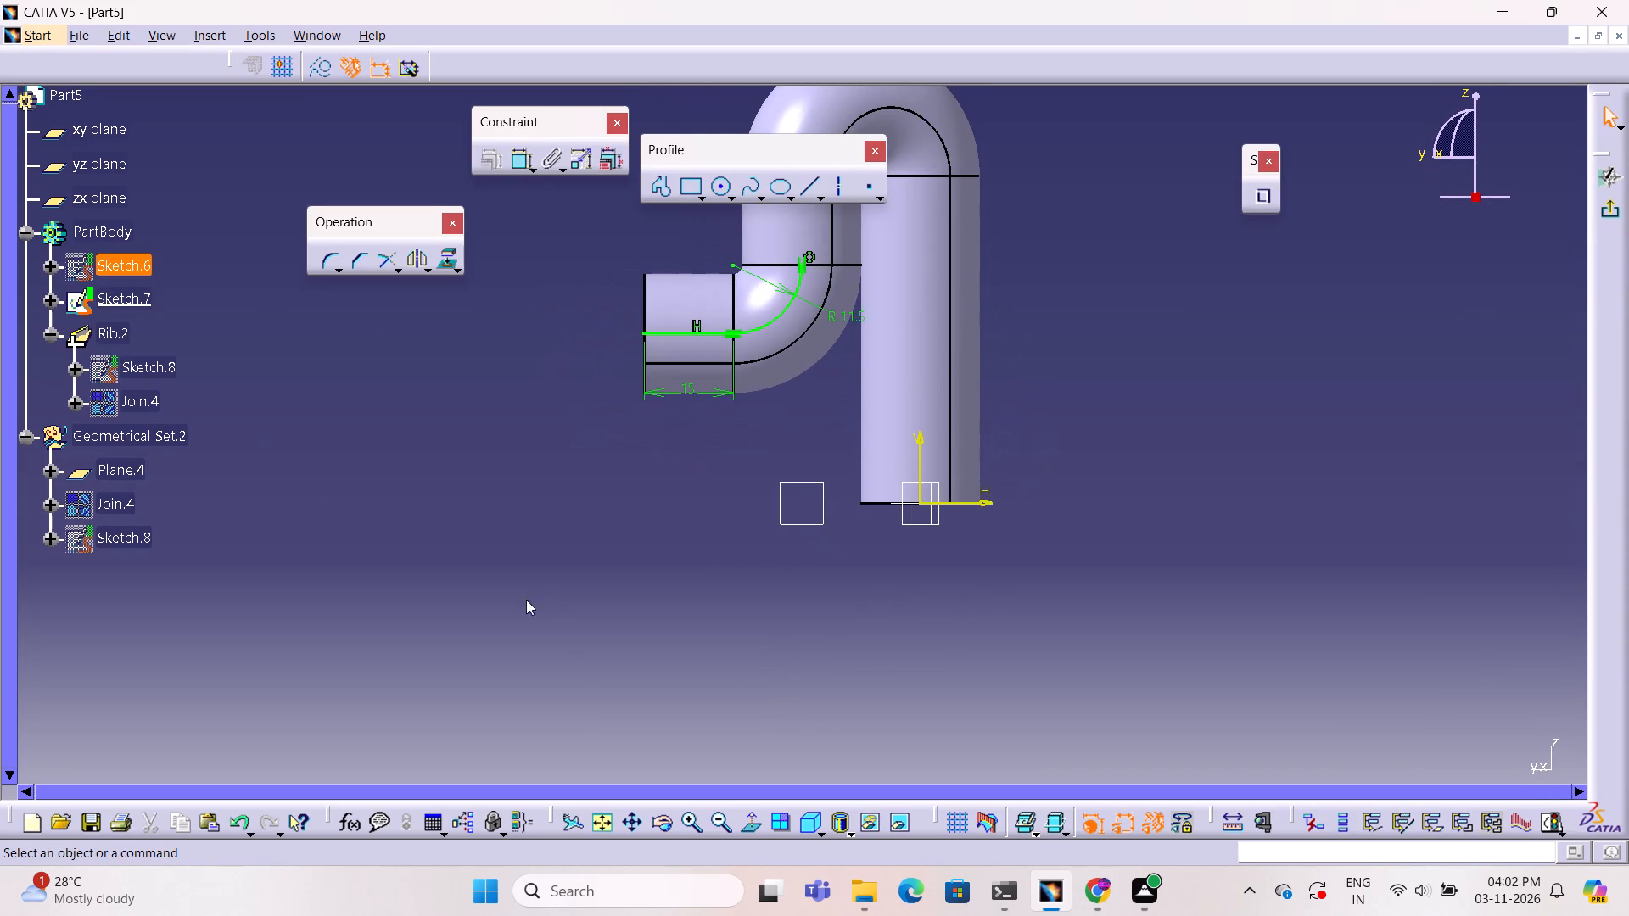
{"action": "middle_click_drag", "start_coordinate": [528, 511], "coordinate": [1011, 511], "text": "ctrl"}
{"action": "right_click_drag", "start_coordinate": [528, 511], "coordinate": [1011, 511], "text": "ctrl"}
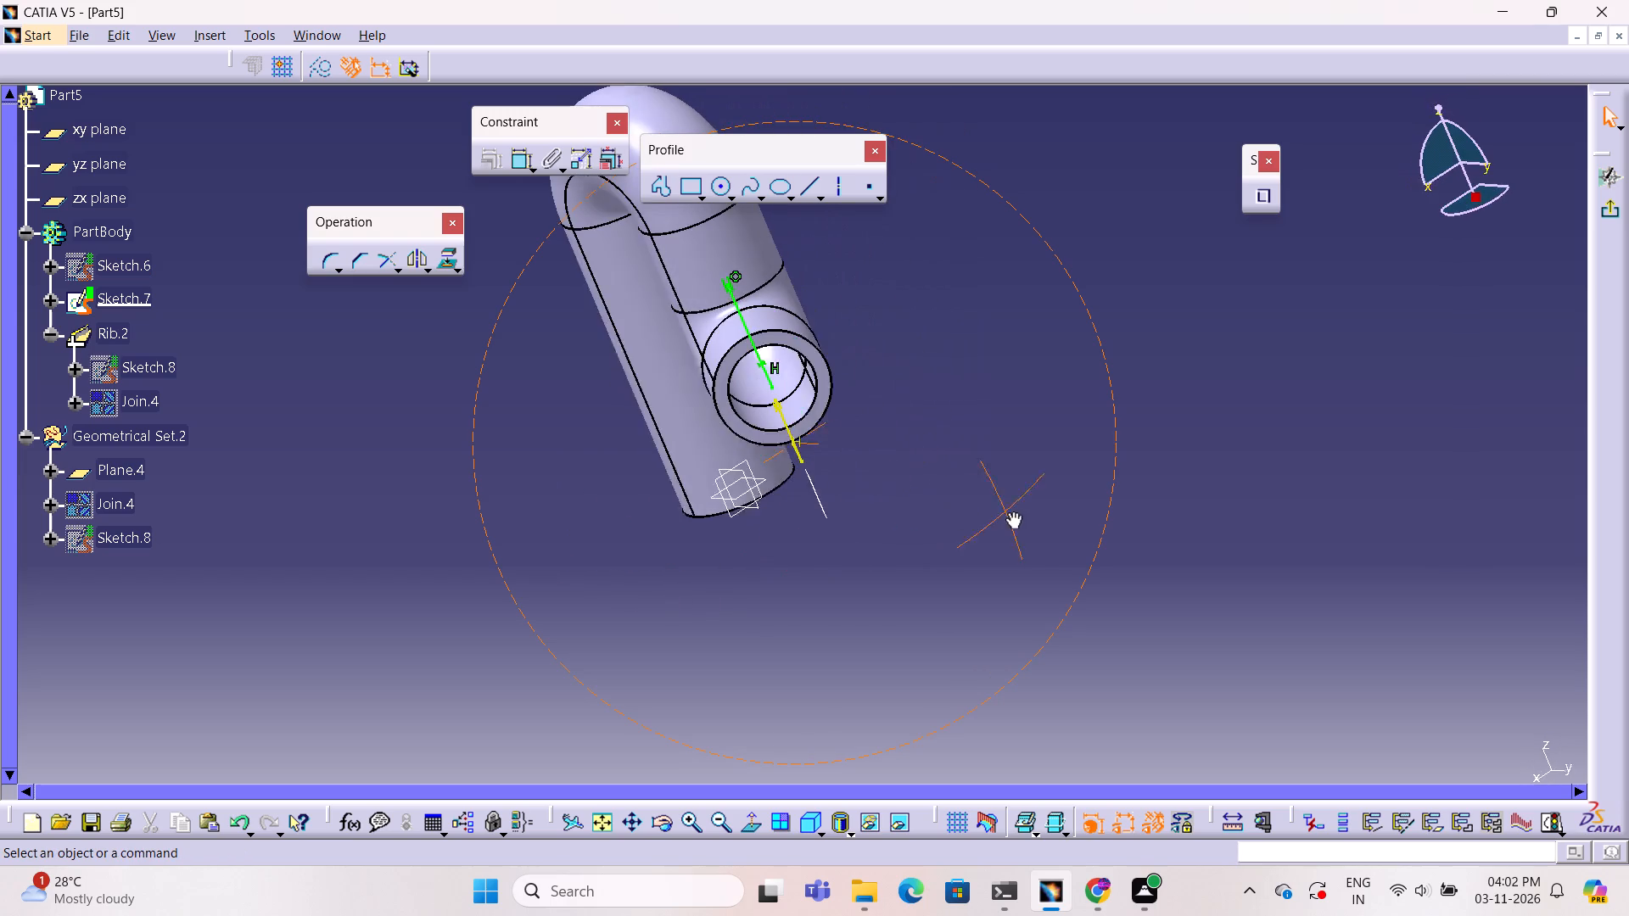
{"action": "right_click_drag", "start_coordinate": [1011, 511], "coordinate": [1031, 511], "text": "ctrl"}
{"action": "middle_click_drag", "start_coordinate": [1011, 511], "coordinate": [1031, 511], "text": "ctrl"}
{"action": "left_click", "coordinate": [1615, 202]}
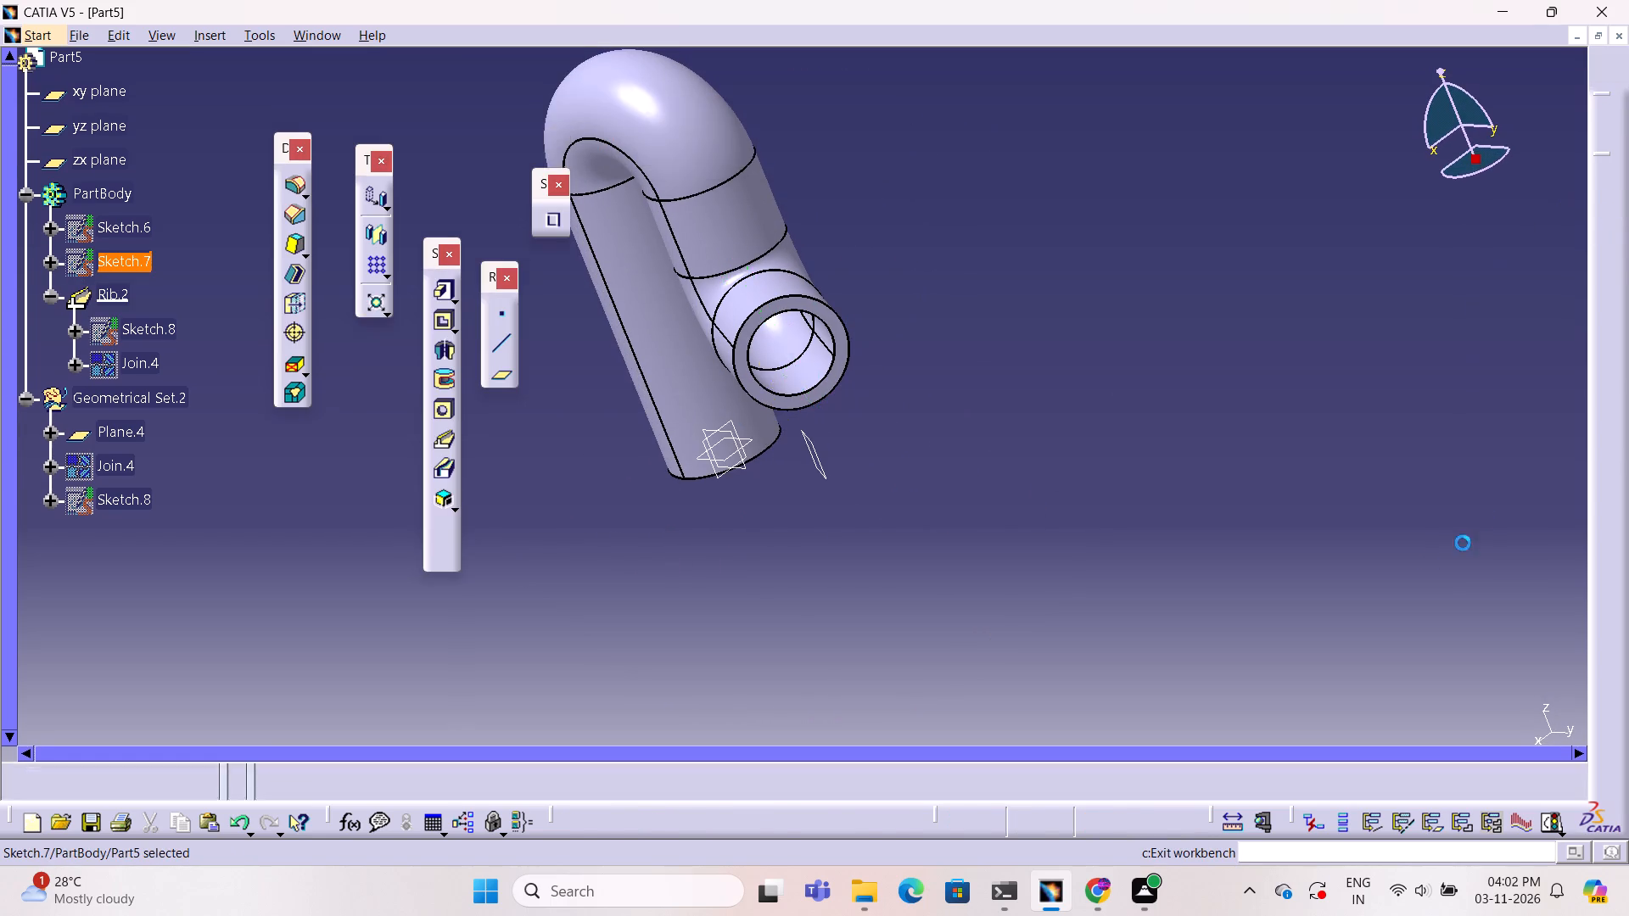
Select the zx plane at the base of the tube's long vertical leg as the reference for a new plane.
{"action": "middle_click_drag", "start_coordinate": [874, 573], "coordinate": [931, 590], "text": "ctrl"}
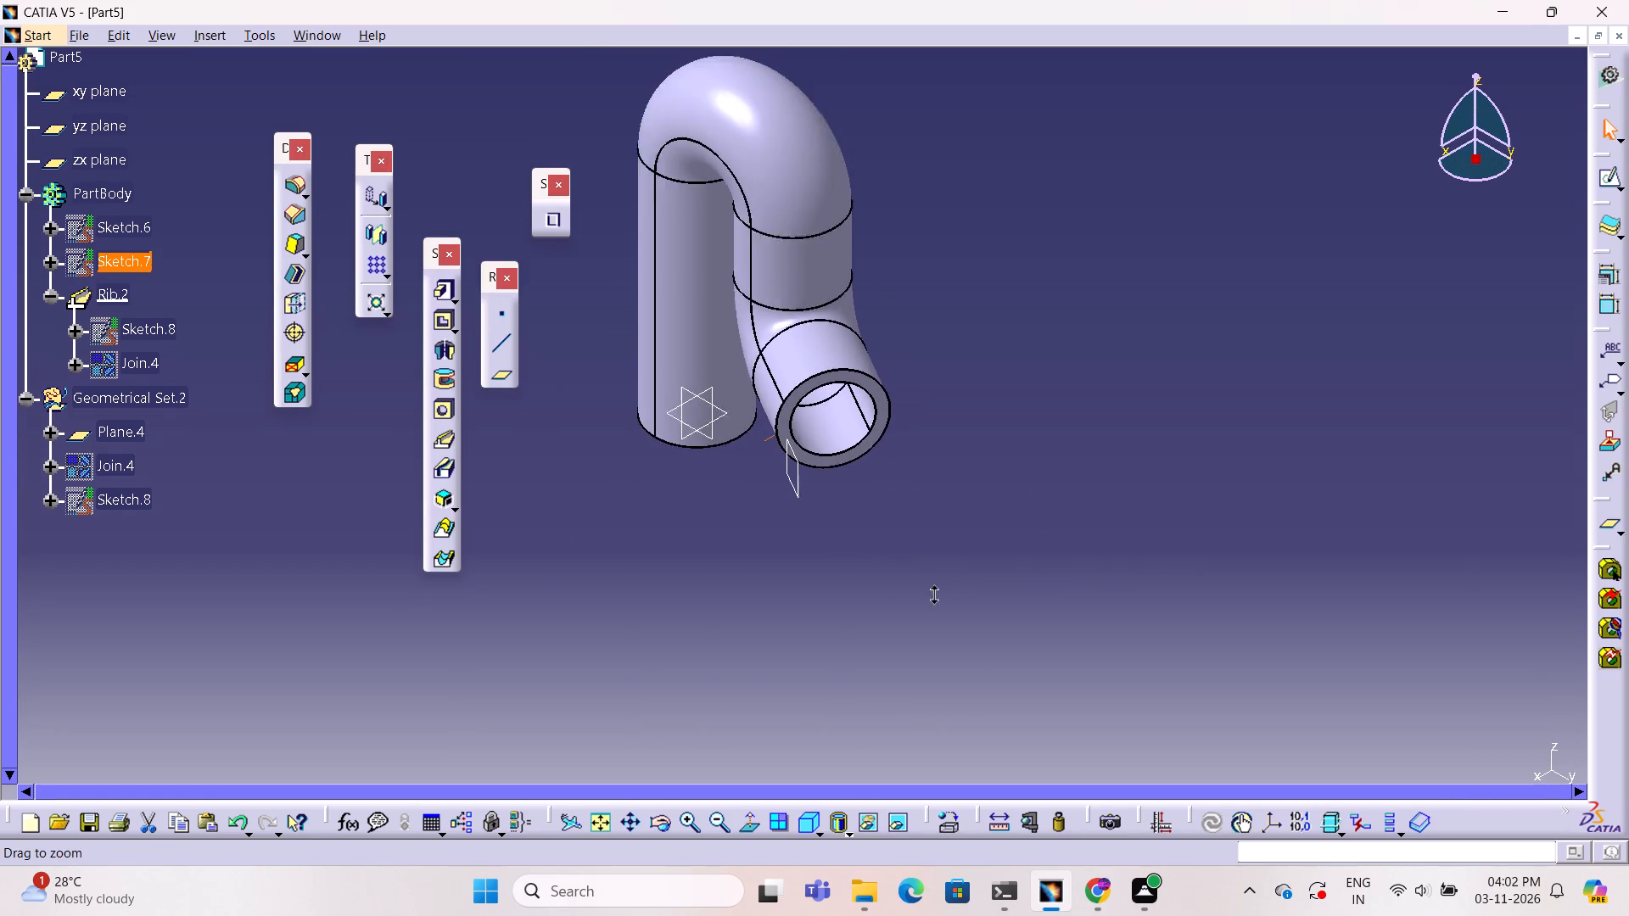
{"action": "middle_click_drag", "start_coordinate": [931, 590], "coordinate": [921, 600], "text": "ctrl"}
{"action": "middle_click_drag", "start_coordinate": [722, 617], "coordinate": [903, 617]}
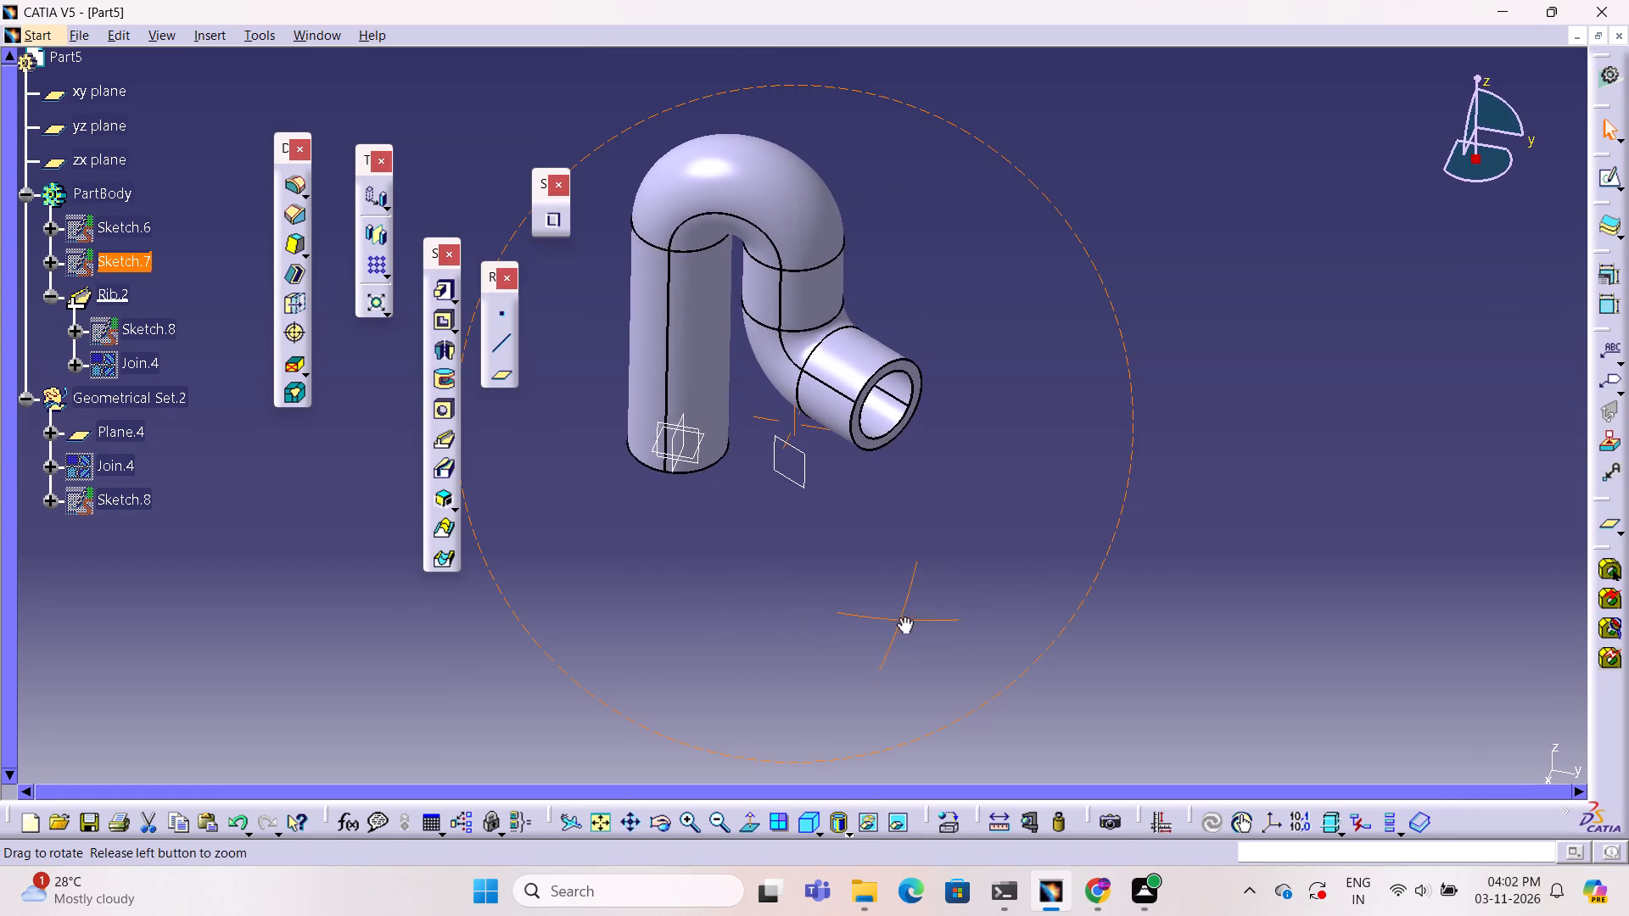
{"action": "middle_click_drag", "start_coordinate": [903, 617], "coordinate": [921, 606]}
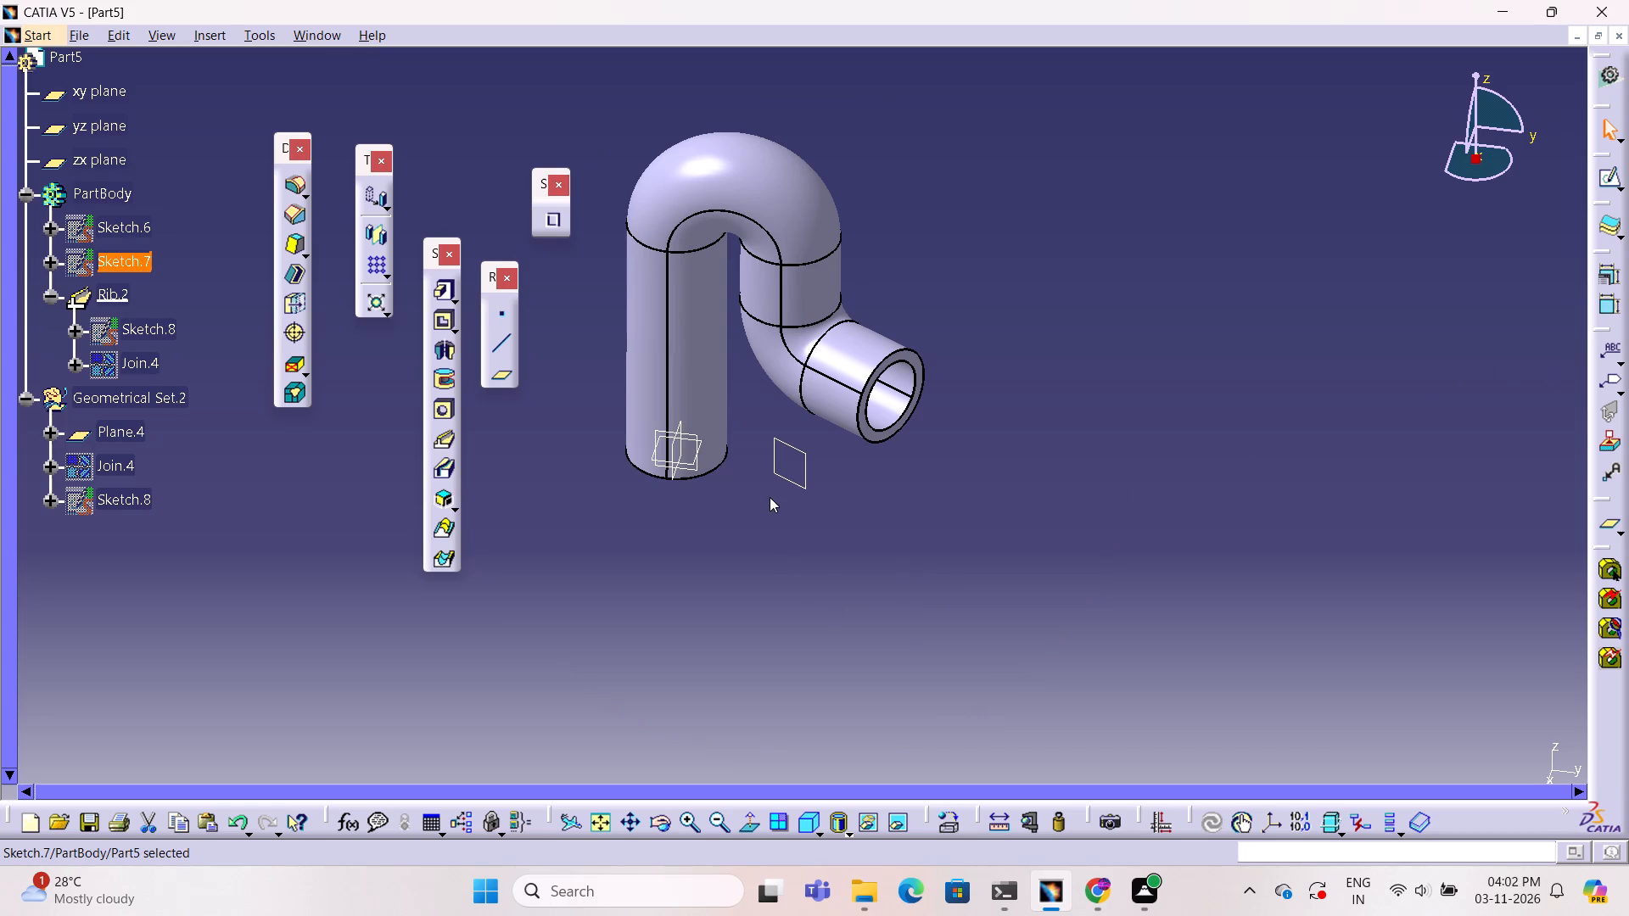
{"action": "left_click", "coordinate": [669, 445]}
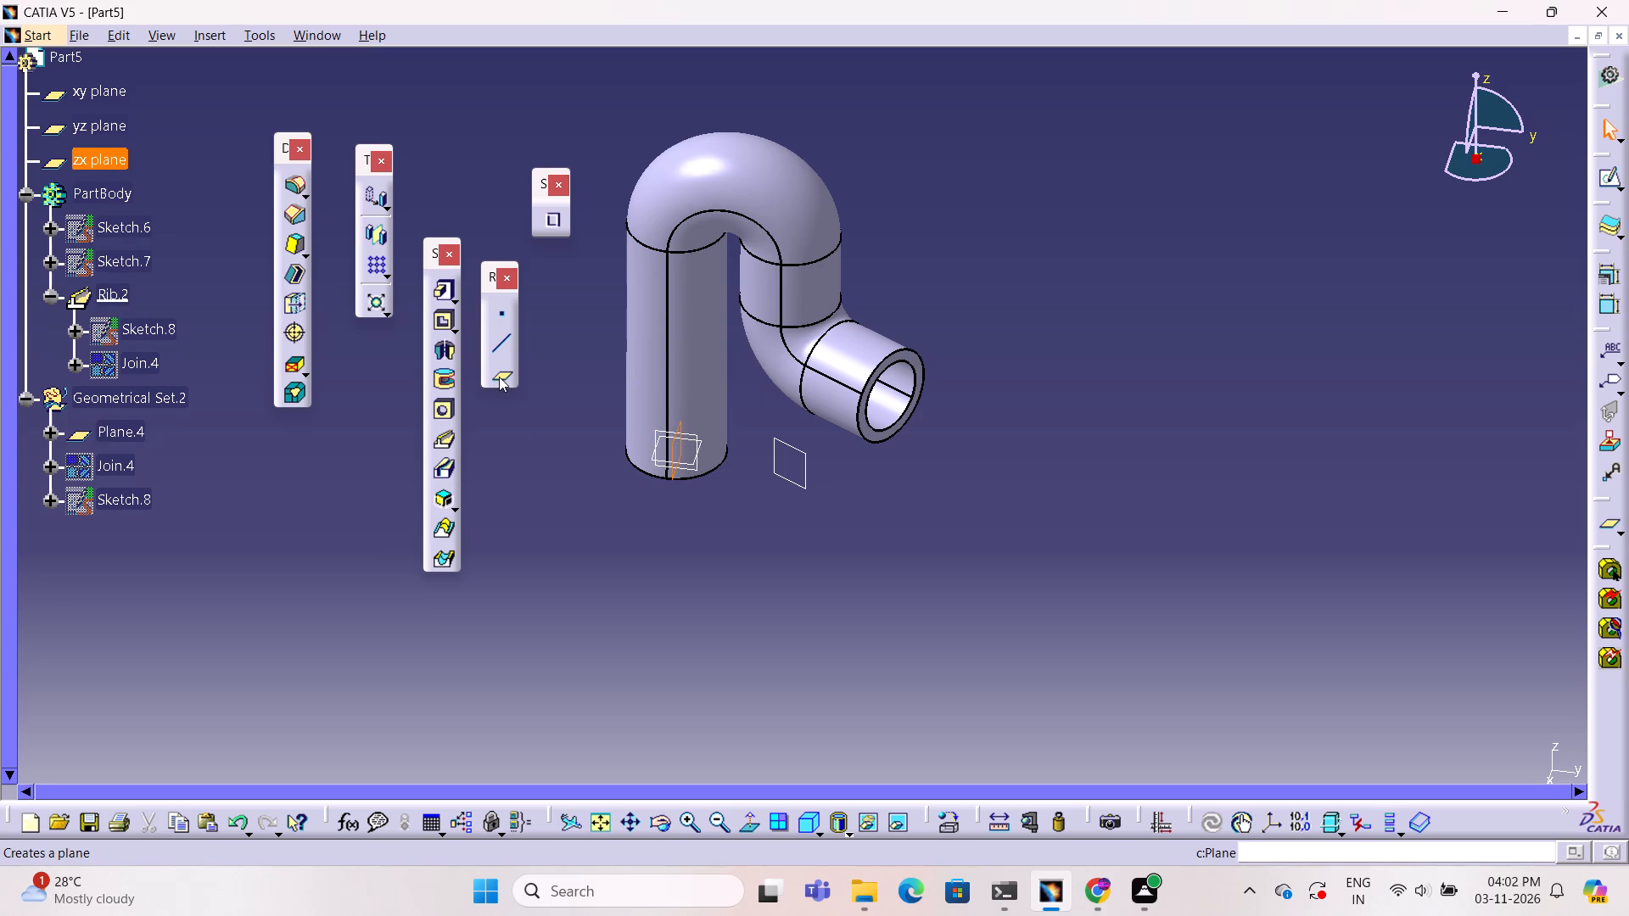
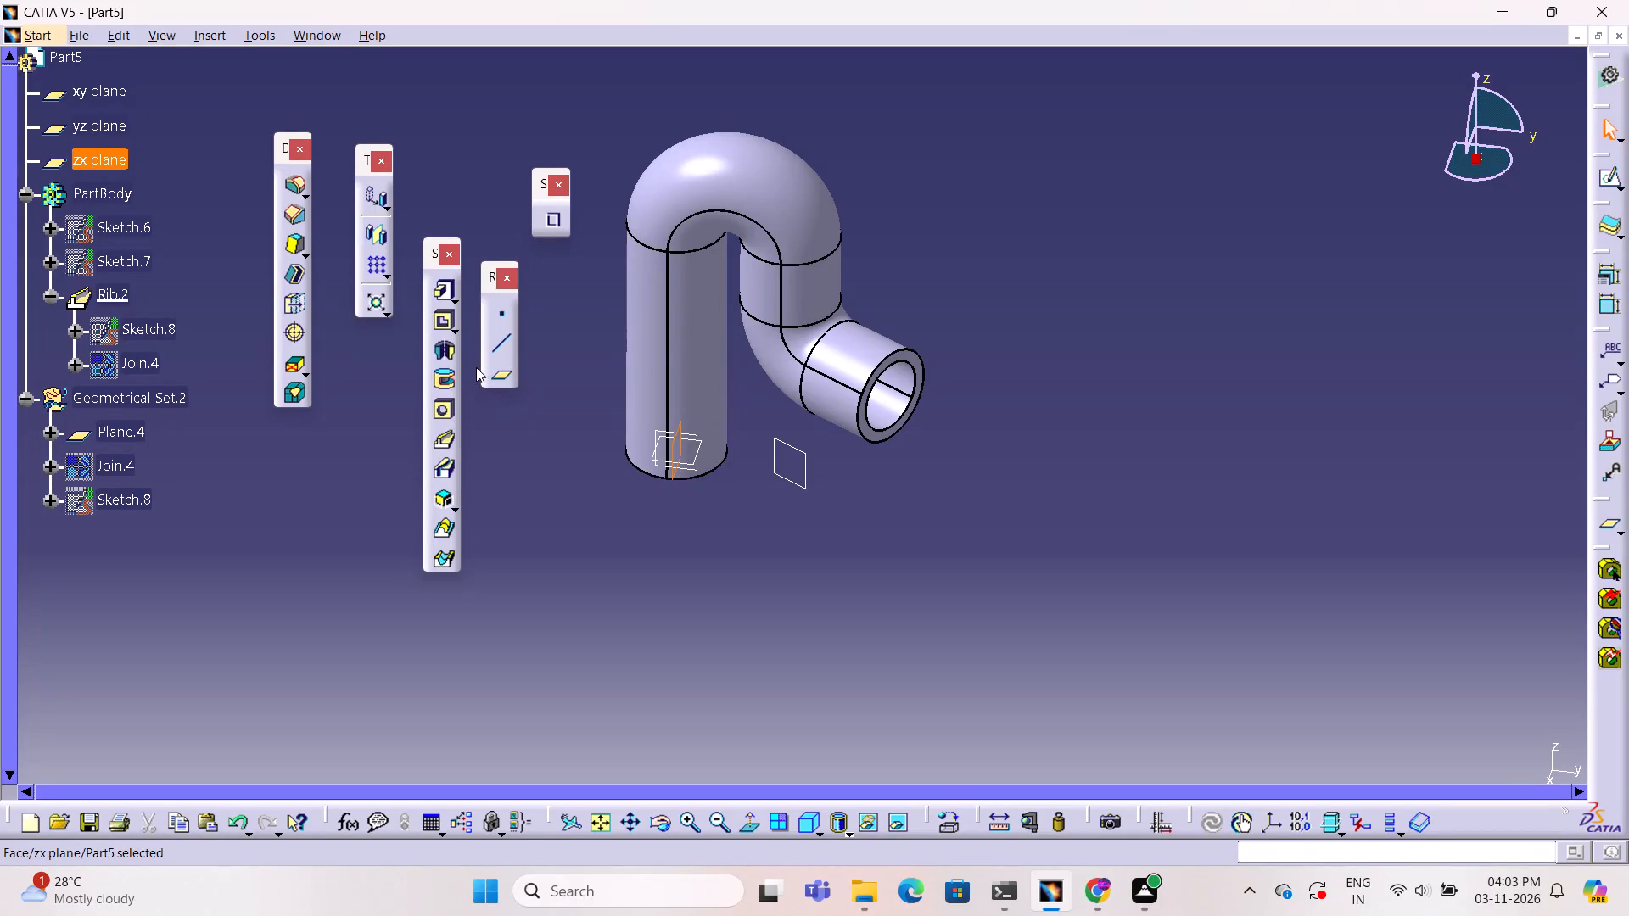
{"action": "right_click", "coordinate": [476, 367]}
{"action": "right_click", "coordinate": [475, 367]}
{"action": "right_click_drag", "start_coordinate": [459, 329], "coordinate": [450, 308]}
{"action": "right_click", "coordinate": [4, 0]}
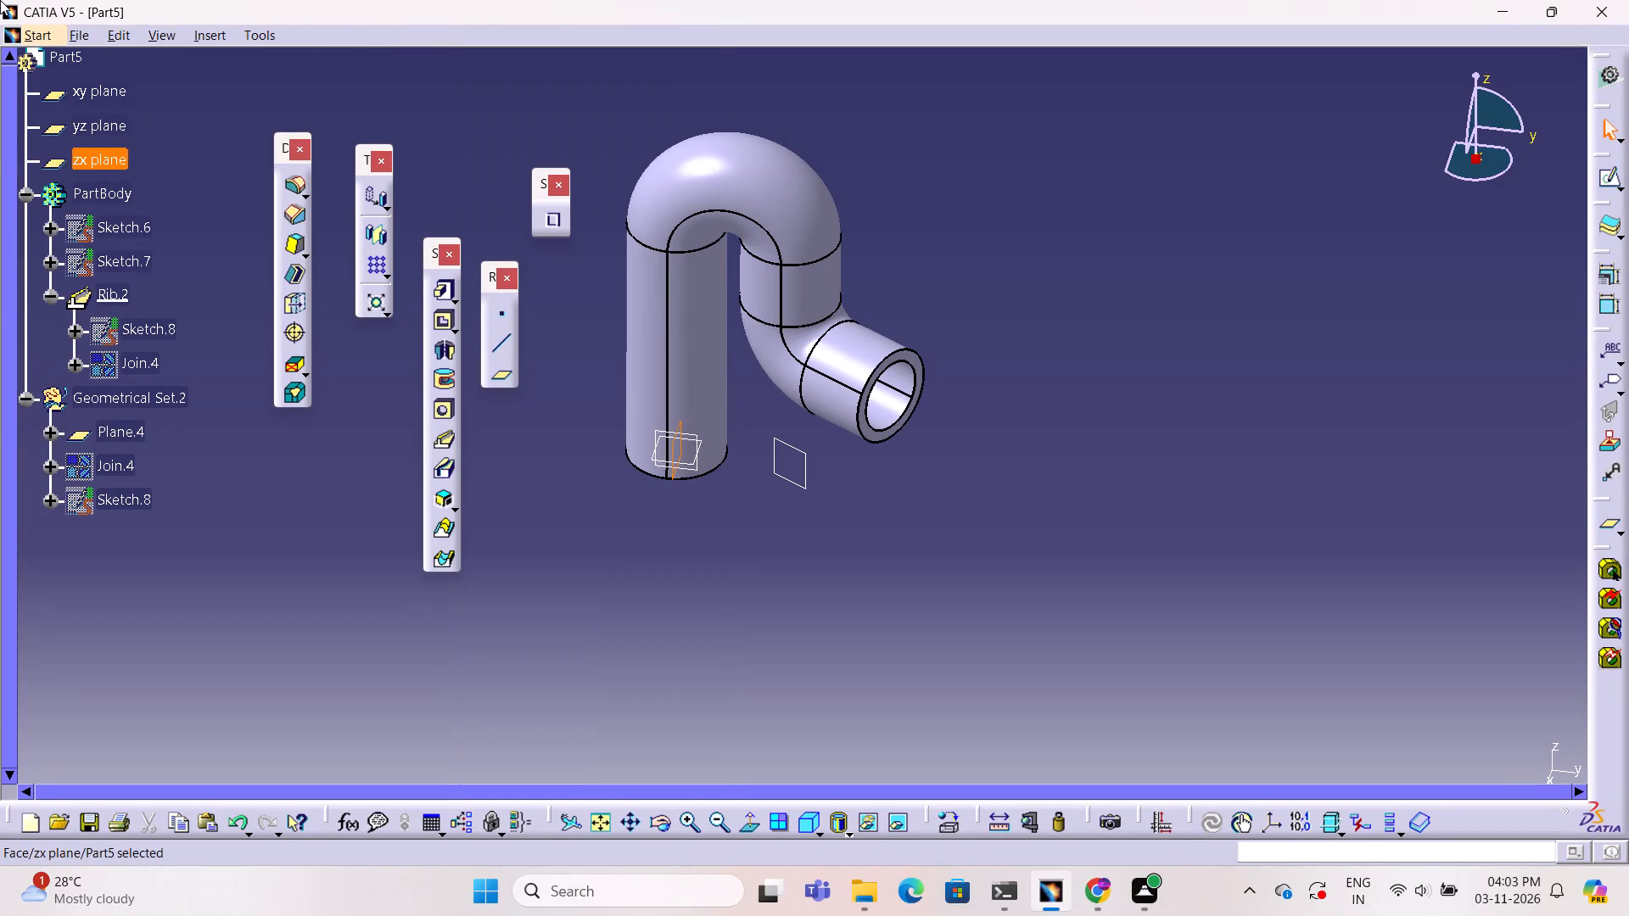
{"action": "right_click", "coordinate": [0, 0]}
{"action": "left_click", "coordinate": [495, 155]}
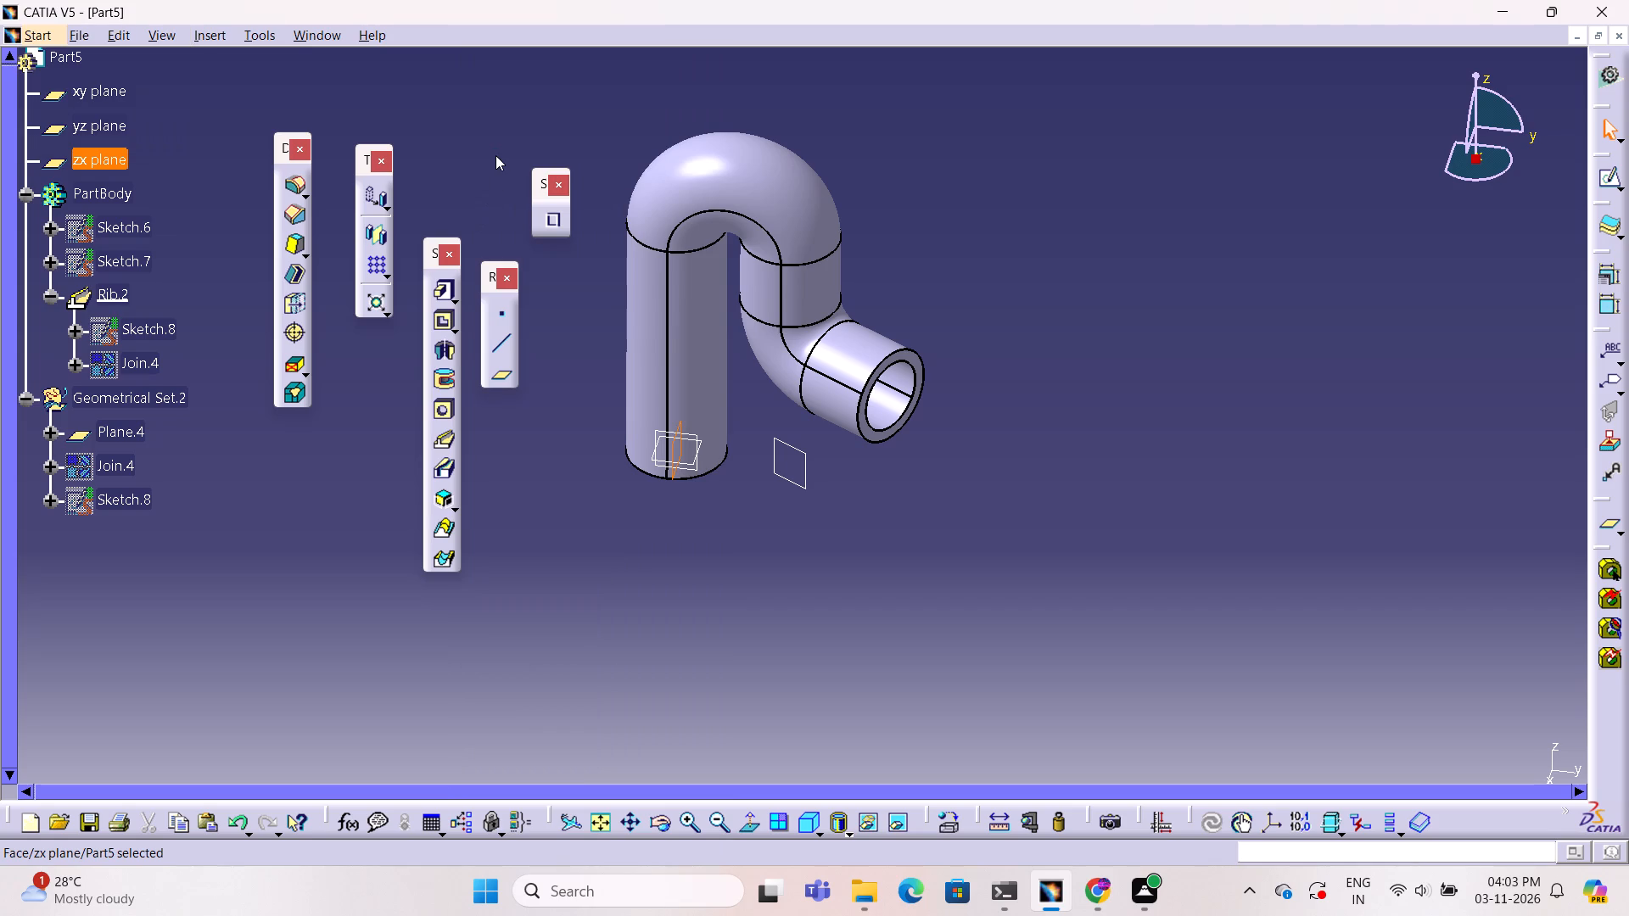
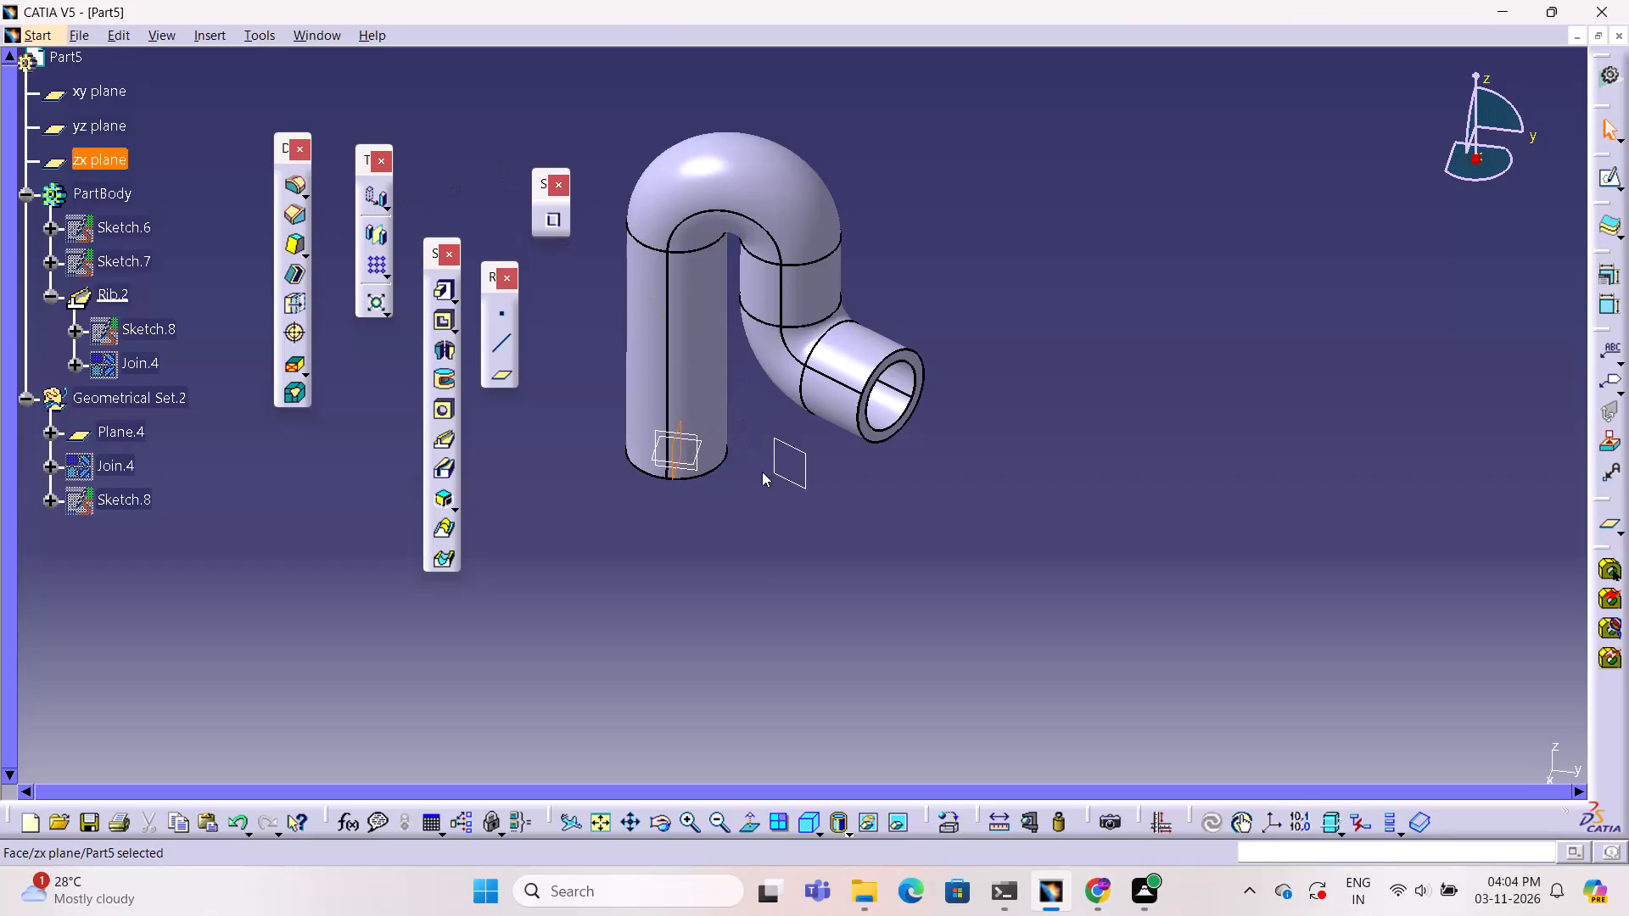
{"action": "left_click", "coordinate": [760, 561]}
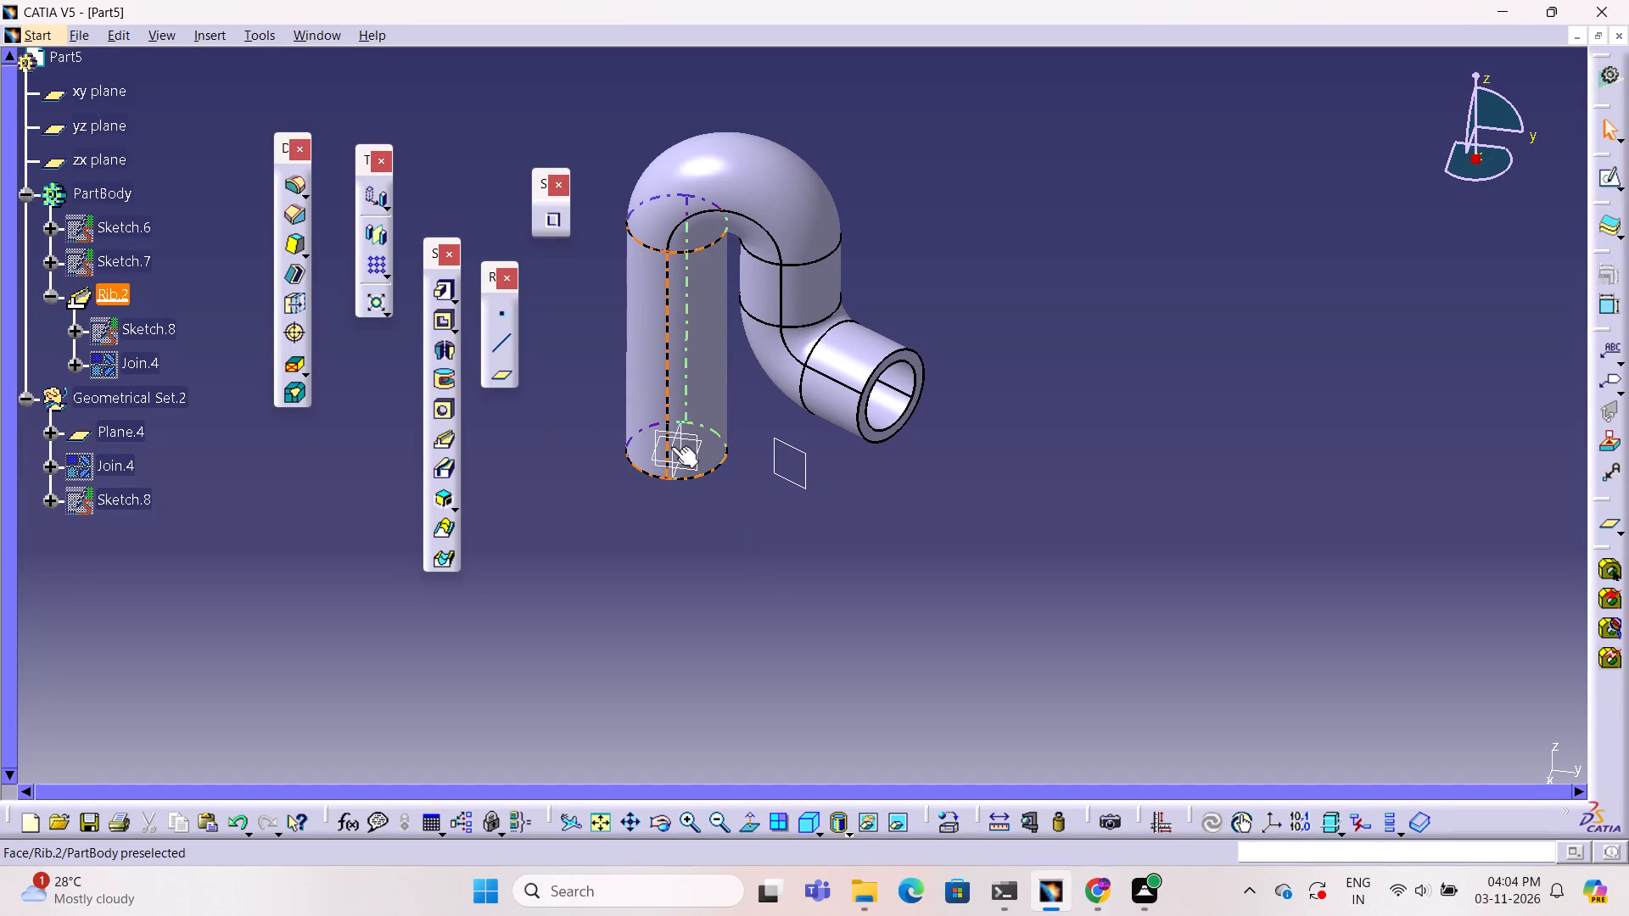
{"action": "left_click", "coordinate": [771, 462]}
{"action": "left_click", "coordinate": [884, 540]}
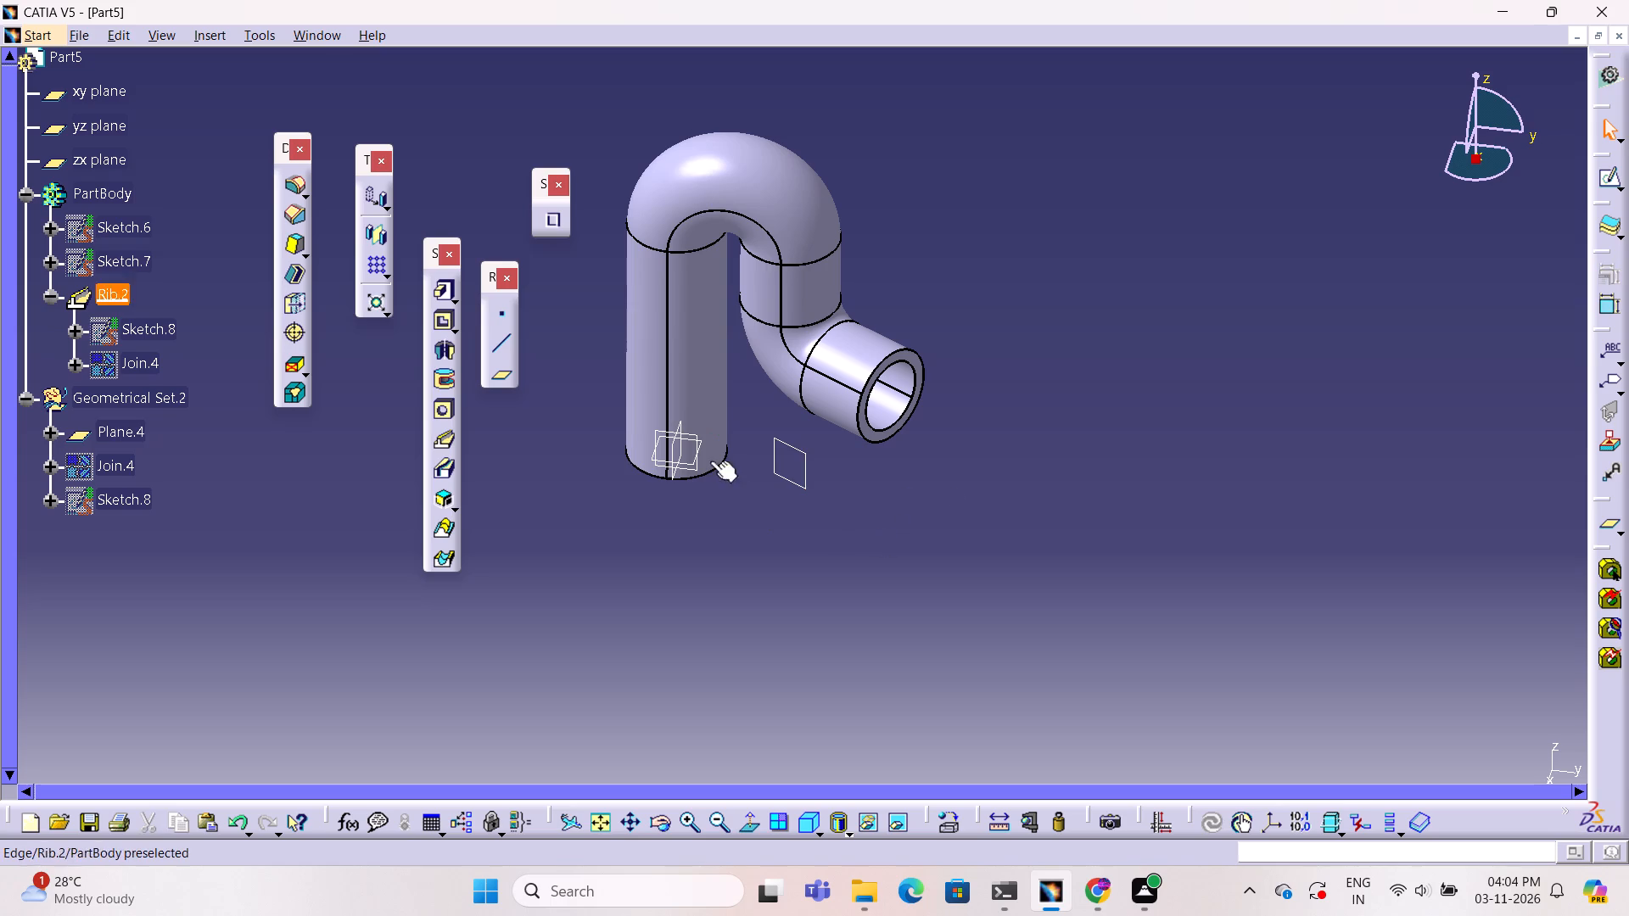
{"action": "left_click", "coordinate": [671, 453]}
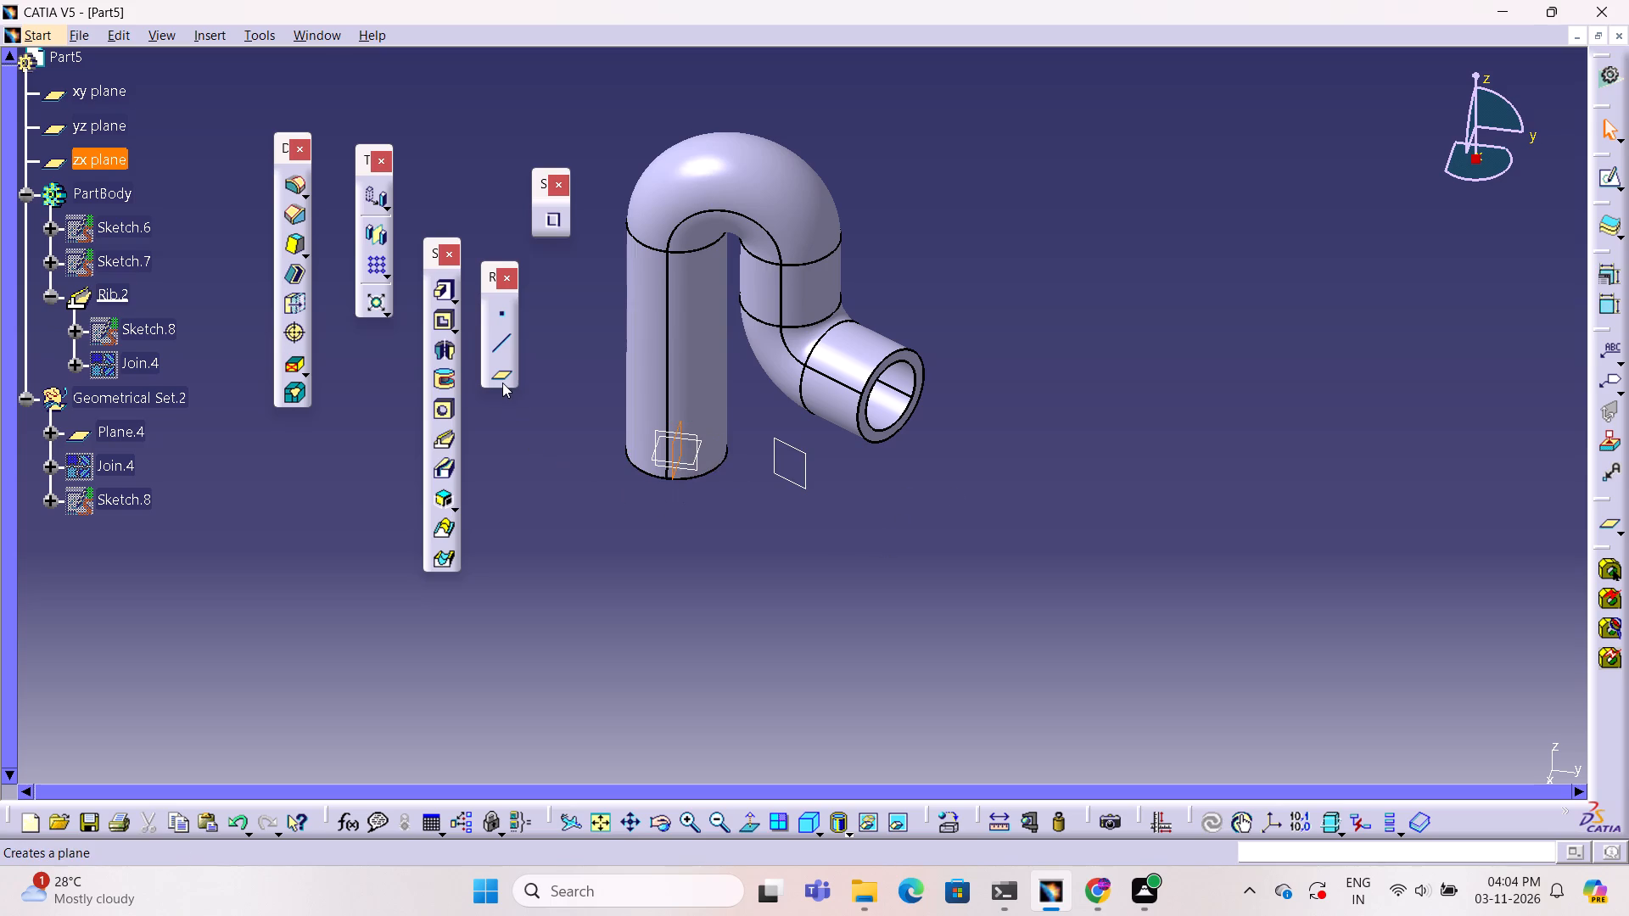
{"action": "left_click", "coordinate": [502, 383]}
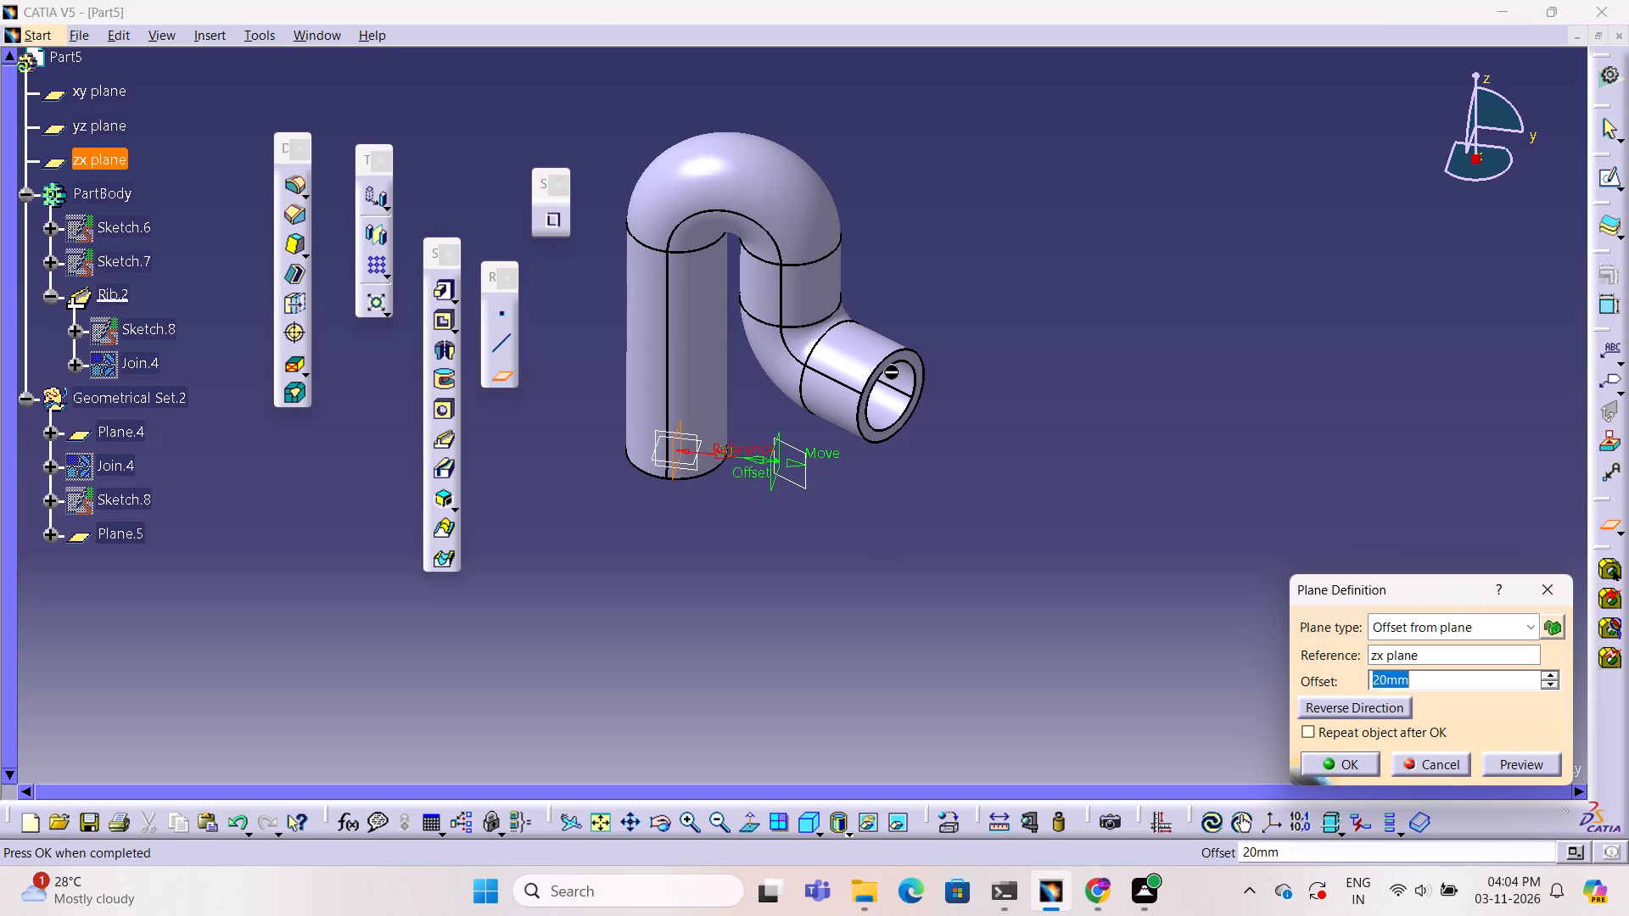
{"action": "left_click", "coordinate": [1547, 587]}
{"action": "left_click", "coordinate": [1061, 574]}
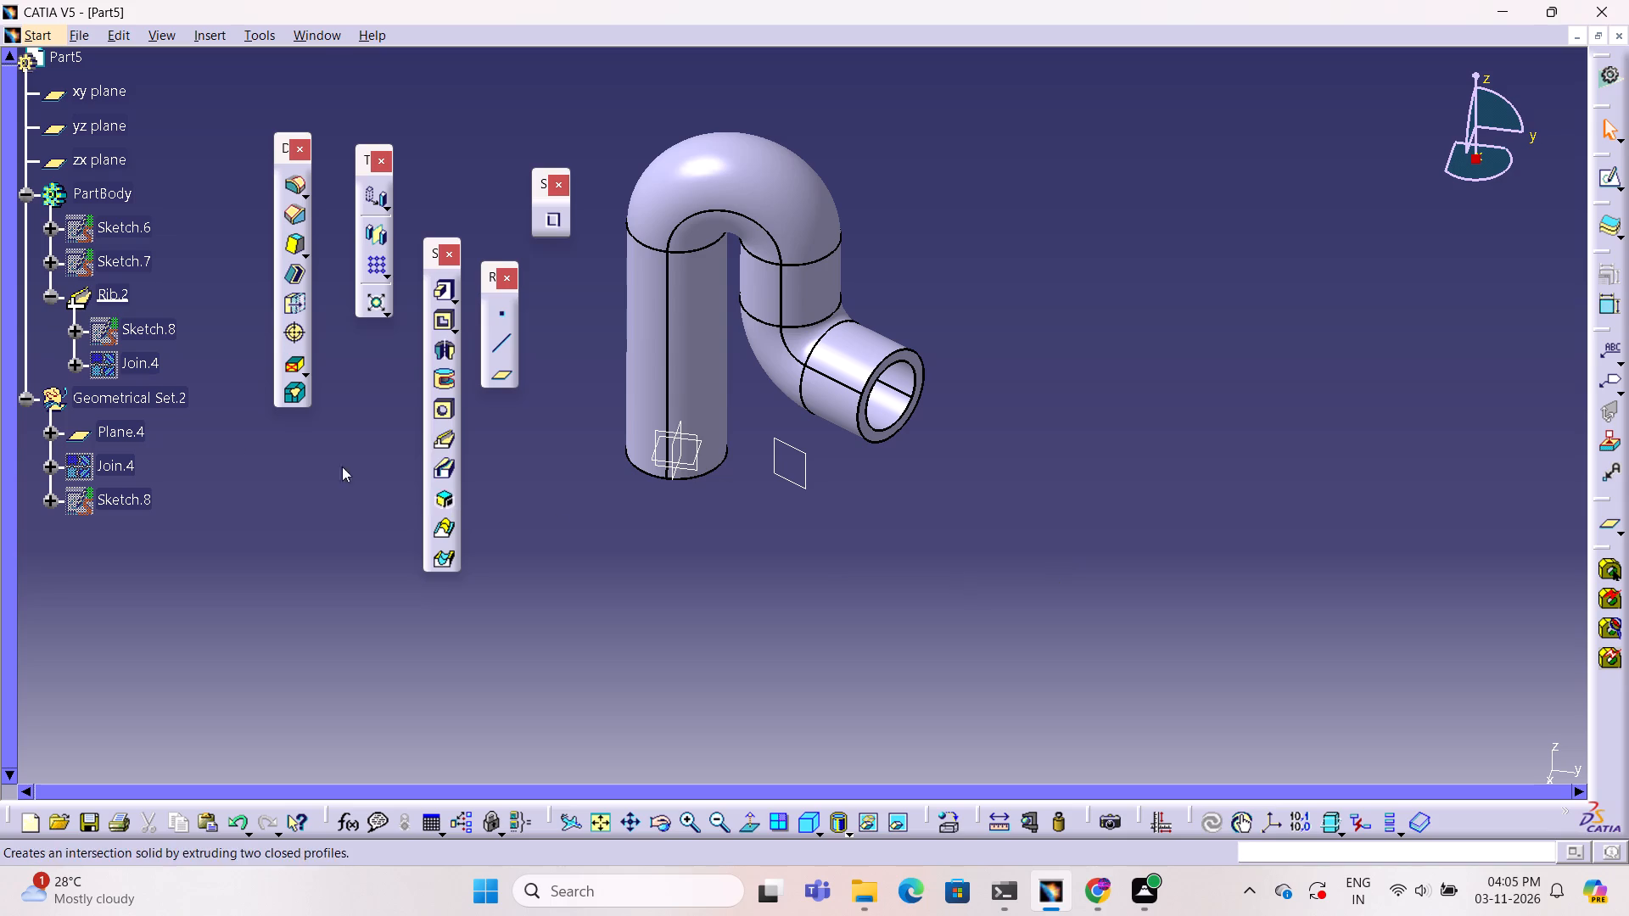
Look through the part's sketches and open the rib's profile sketch, Sketch.8, to check it, then exit the sketch.
{"action": "left_click", "coordinate": [142, 264]}
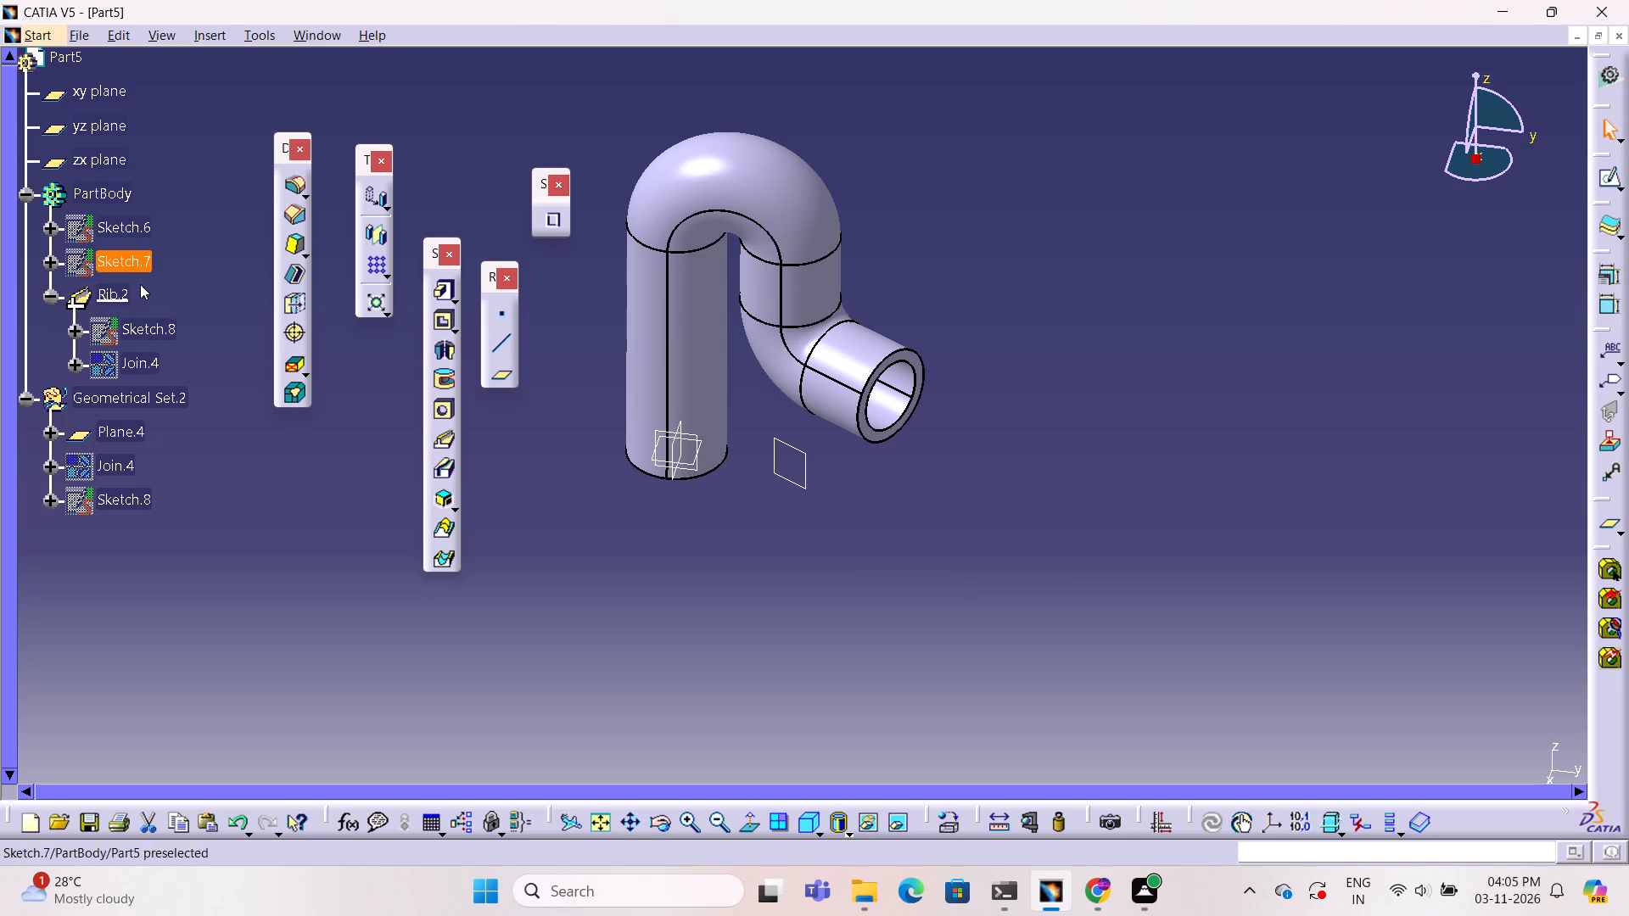
{"action": "left_click", "coordinate": [137, 226]}
{"action": "left_click", "coordinate": [132, 264]}
{"action": "left_click", "coordinate": [154, 329]}
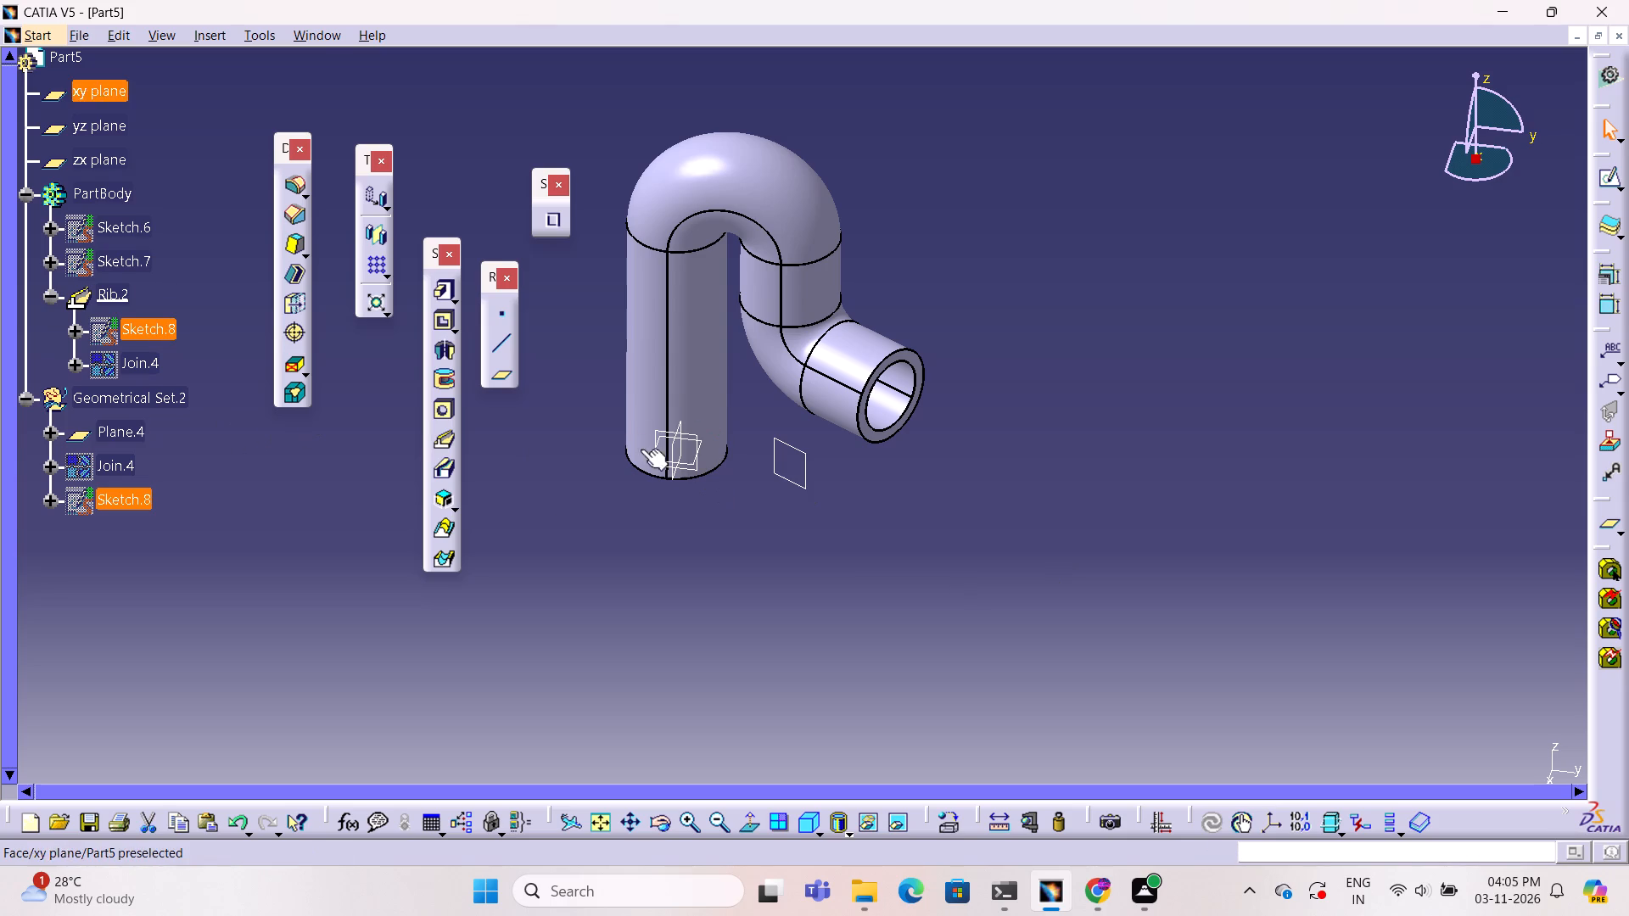
{"action": "left_click", "coordinate": [167, 332]}
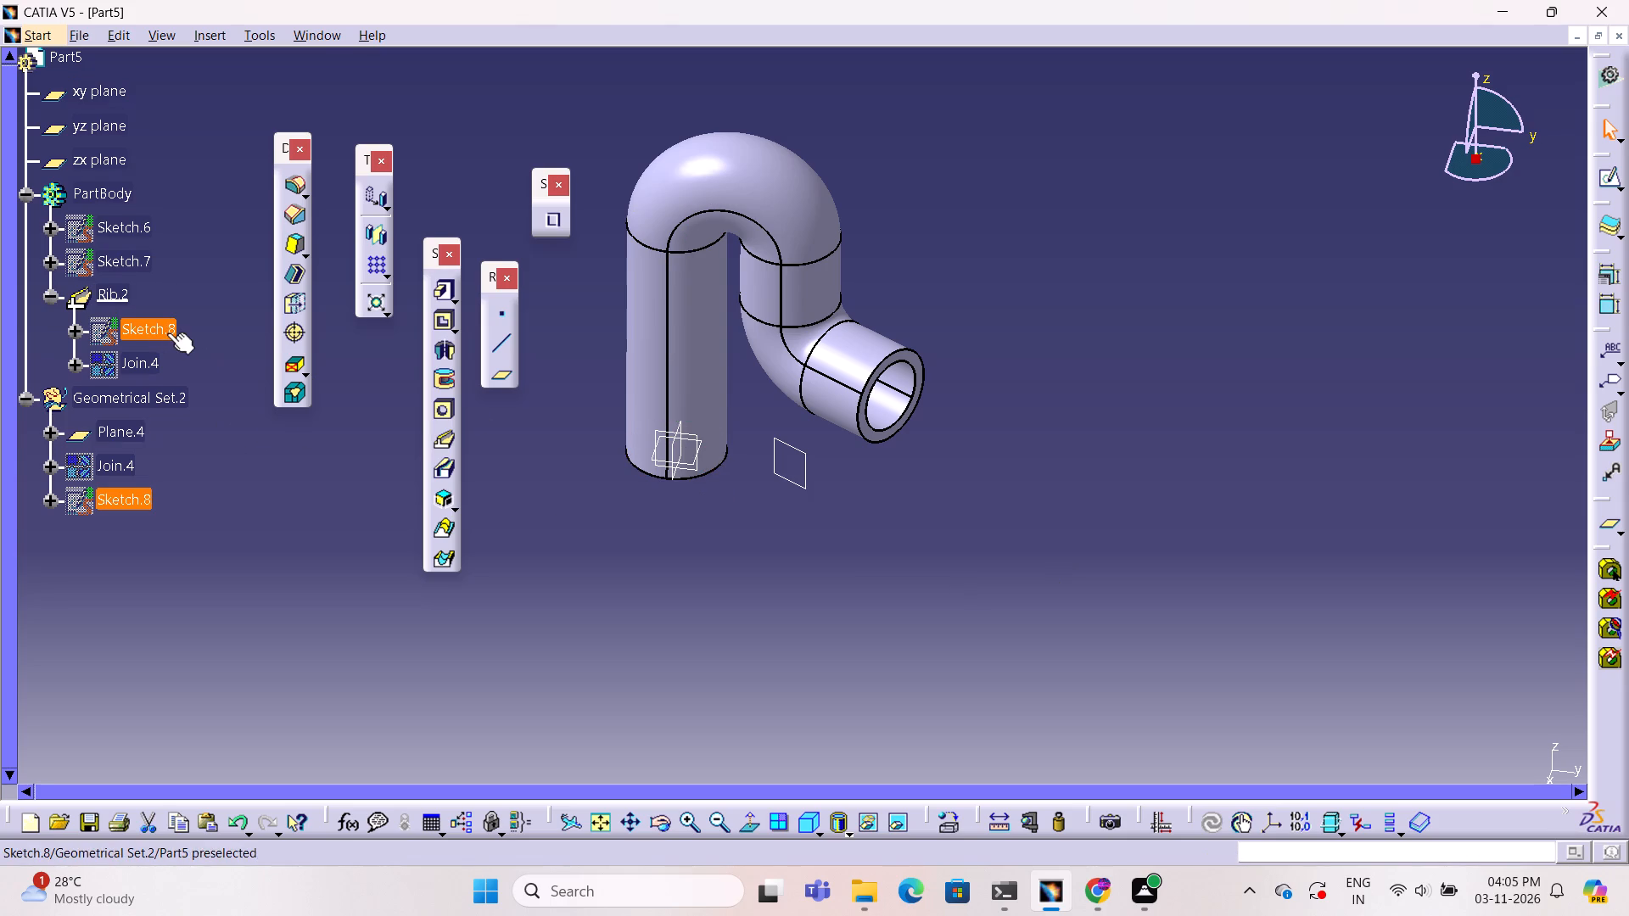
{"action": "double_click", "coordinate": [167, 332]}
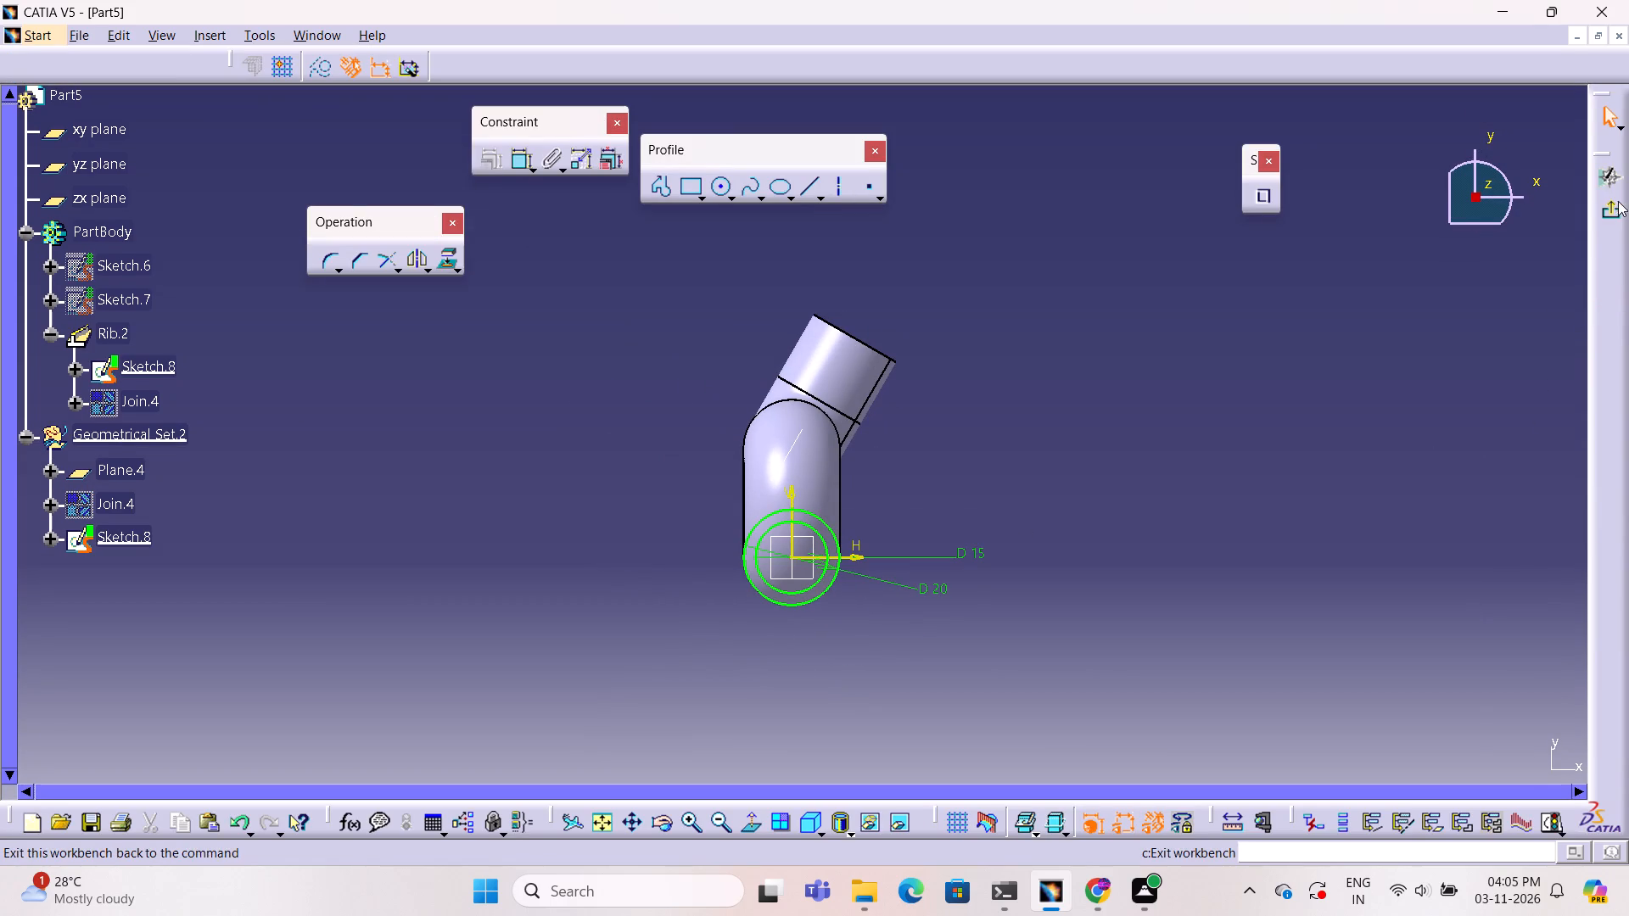
{"action": "left_click", "coordinate": [1599, 207]}
Examine where Plane.4 and the origin planes lie relative to the two open ends of the tube.
{"action": "middle_click_drag", "start_coordinate": [1085, 516], "coordinate": [1018, 472]}
{"action": "right_click_drag", "start_coordinate": [1085, 516], "coordinate": [1018, 472]}
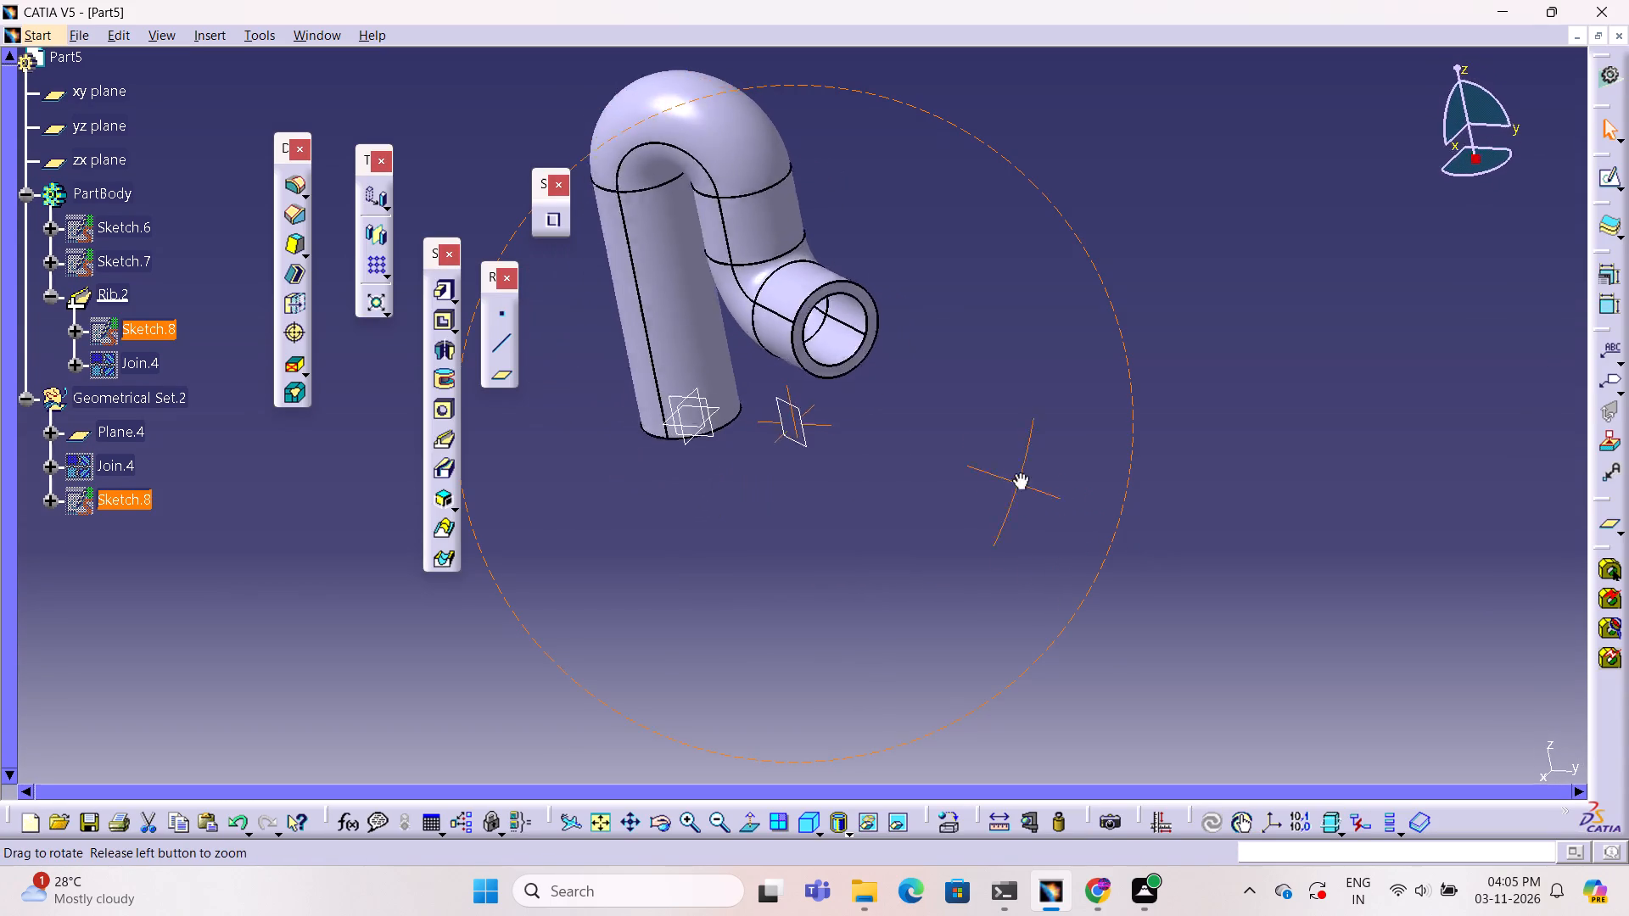
{"action": "right_click_drag", "start_coordinate": [1018, 472], "coordinate": [1082, 502]}
{"action": "middle_click_drag", "start_coordinate": [1018, 472], "coordinate": [1082, 502]}
{"action": "right_click", "coordinate": [1082, 502]}
{"action": "right_click", "coordinate": [1082, 502]}
{"action": "right_click", "coordinate": [1082, 502]}
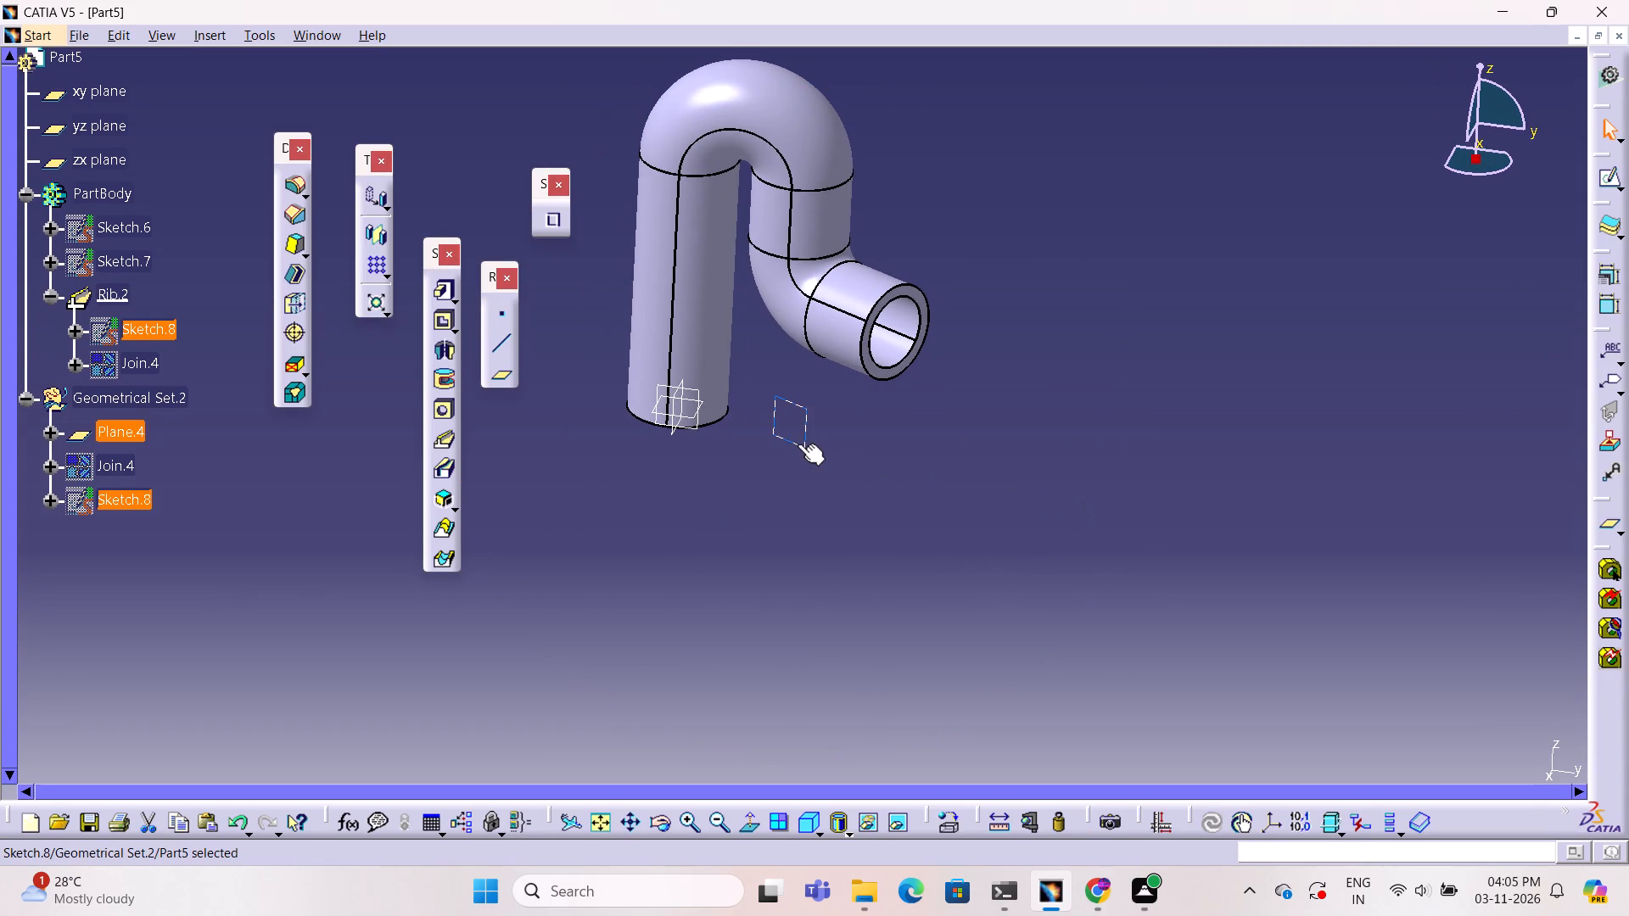
{"action": "left_click", "coordinate": [798, 444]}
{"action": "middle_click_drag", "start_coordinate": [814, 462], "coordinate": [584, 489]}
{"action": "right_click_drag", "start_coordinate": [814, 462], "coordinate": [584, 489]}
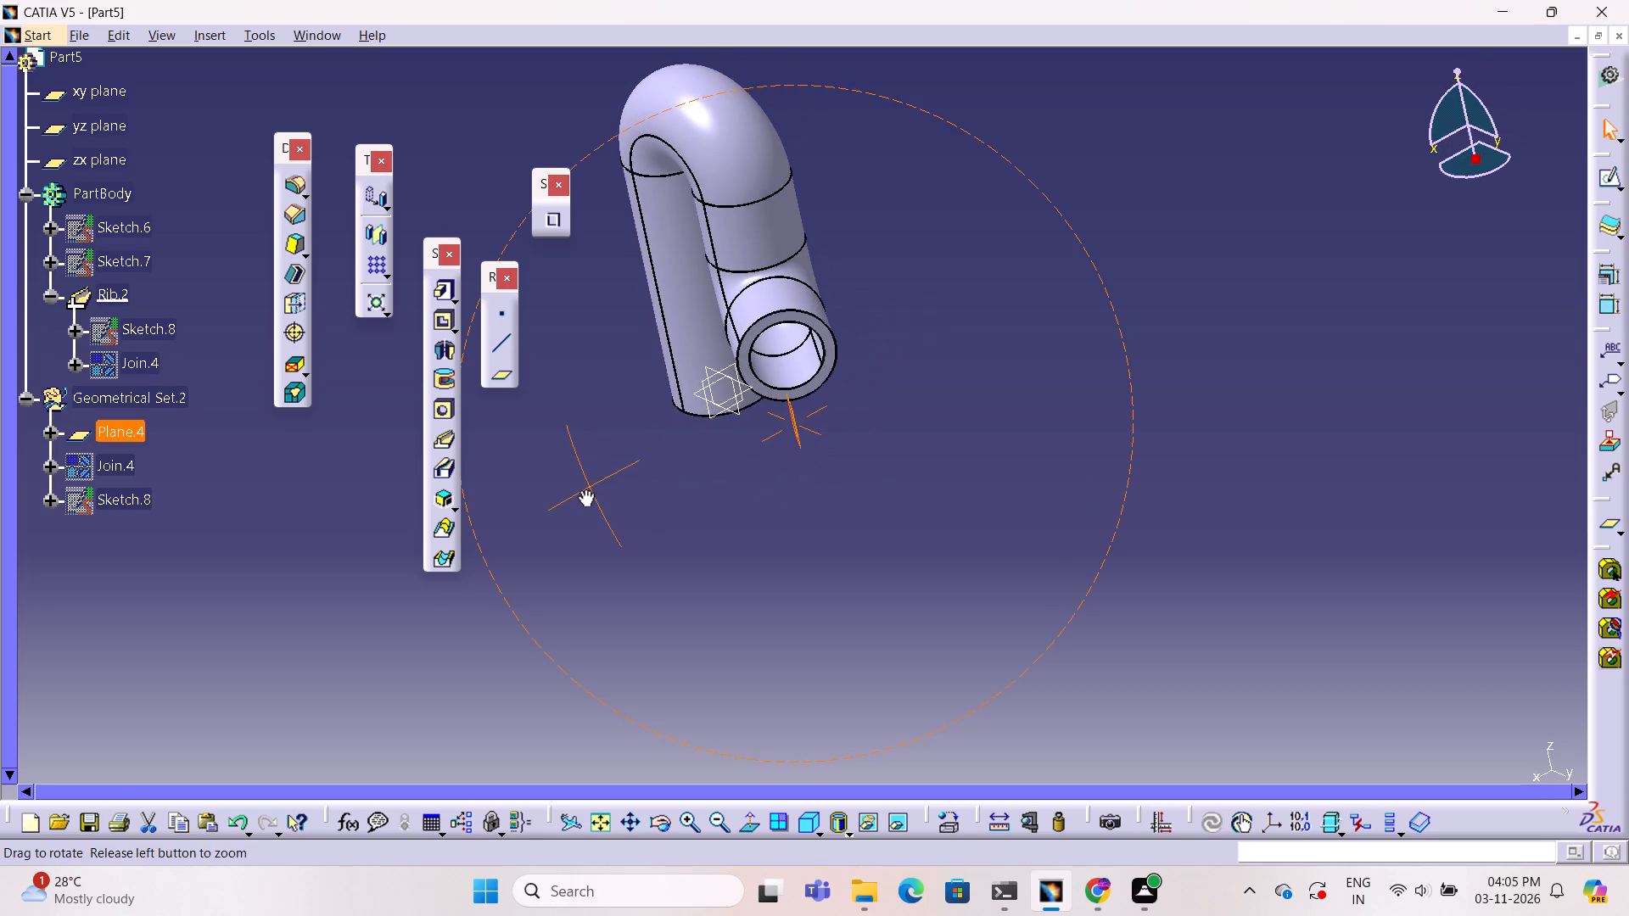
{"action": "middle_click_drag", "start_coordinate": [584, 489], "coordinate": [661, 534]}
{"action": "right_click_drag", "start_coordinate": [584, 489], "coordinate": [661, 534]}
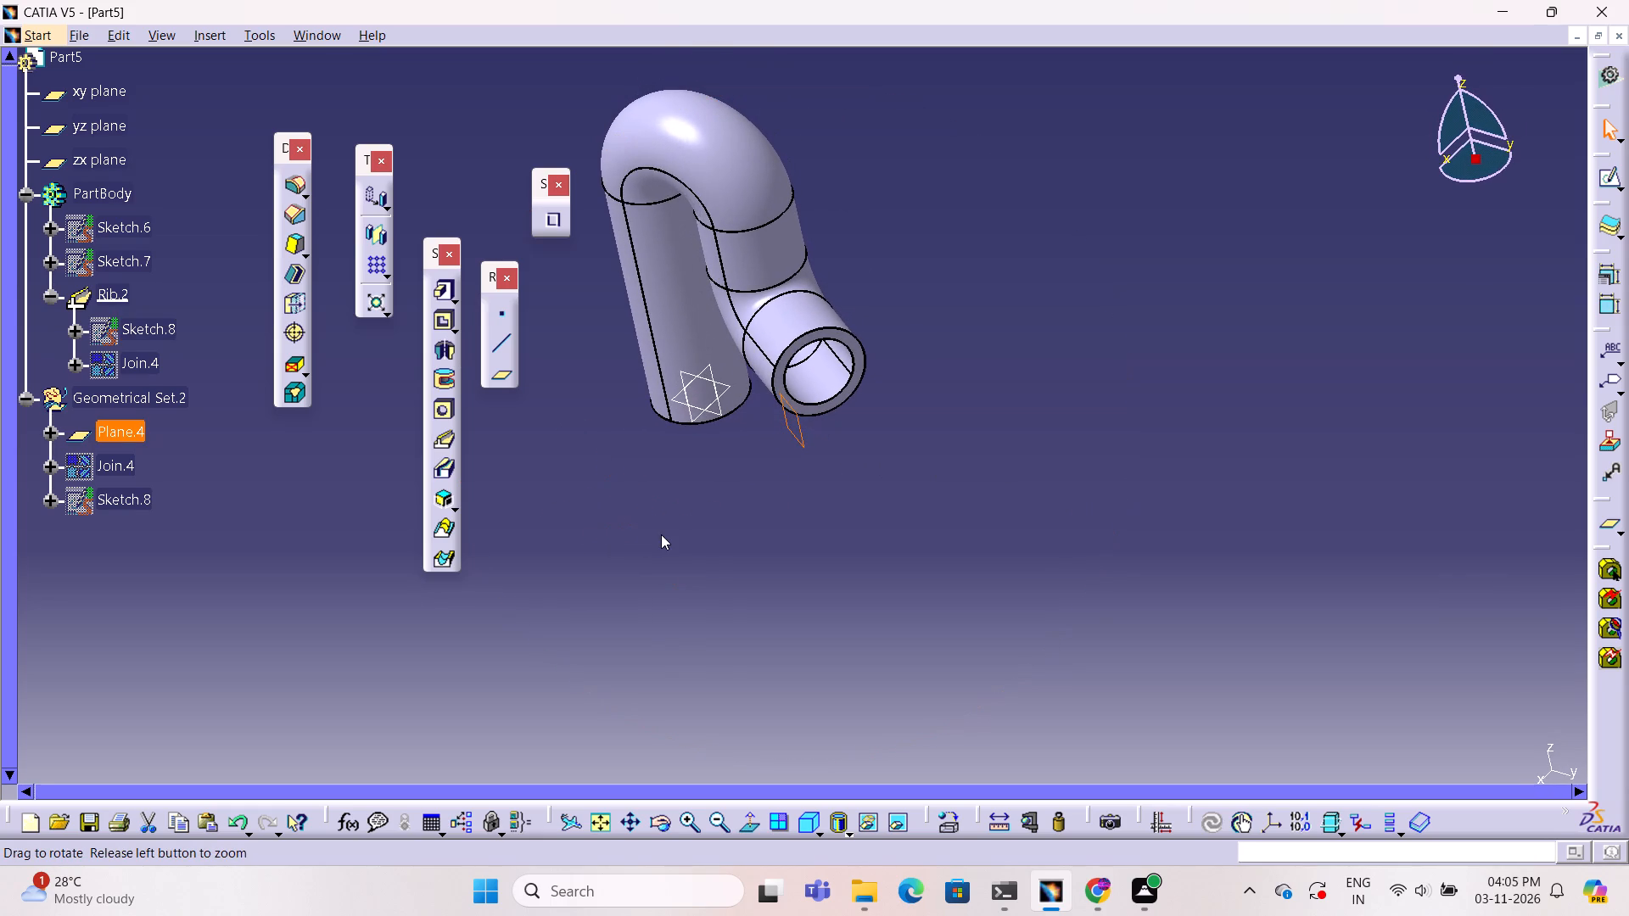
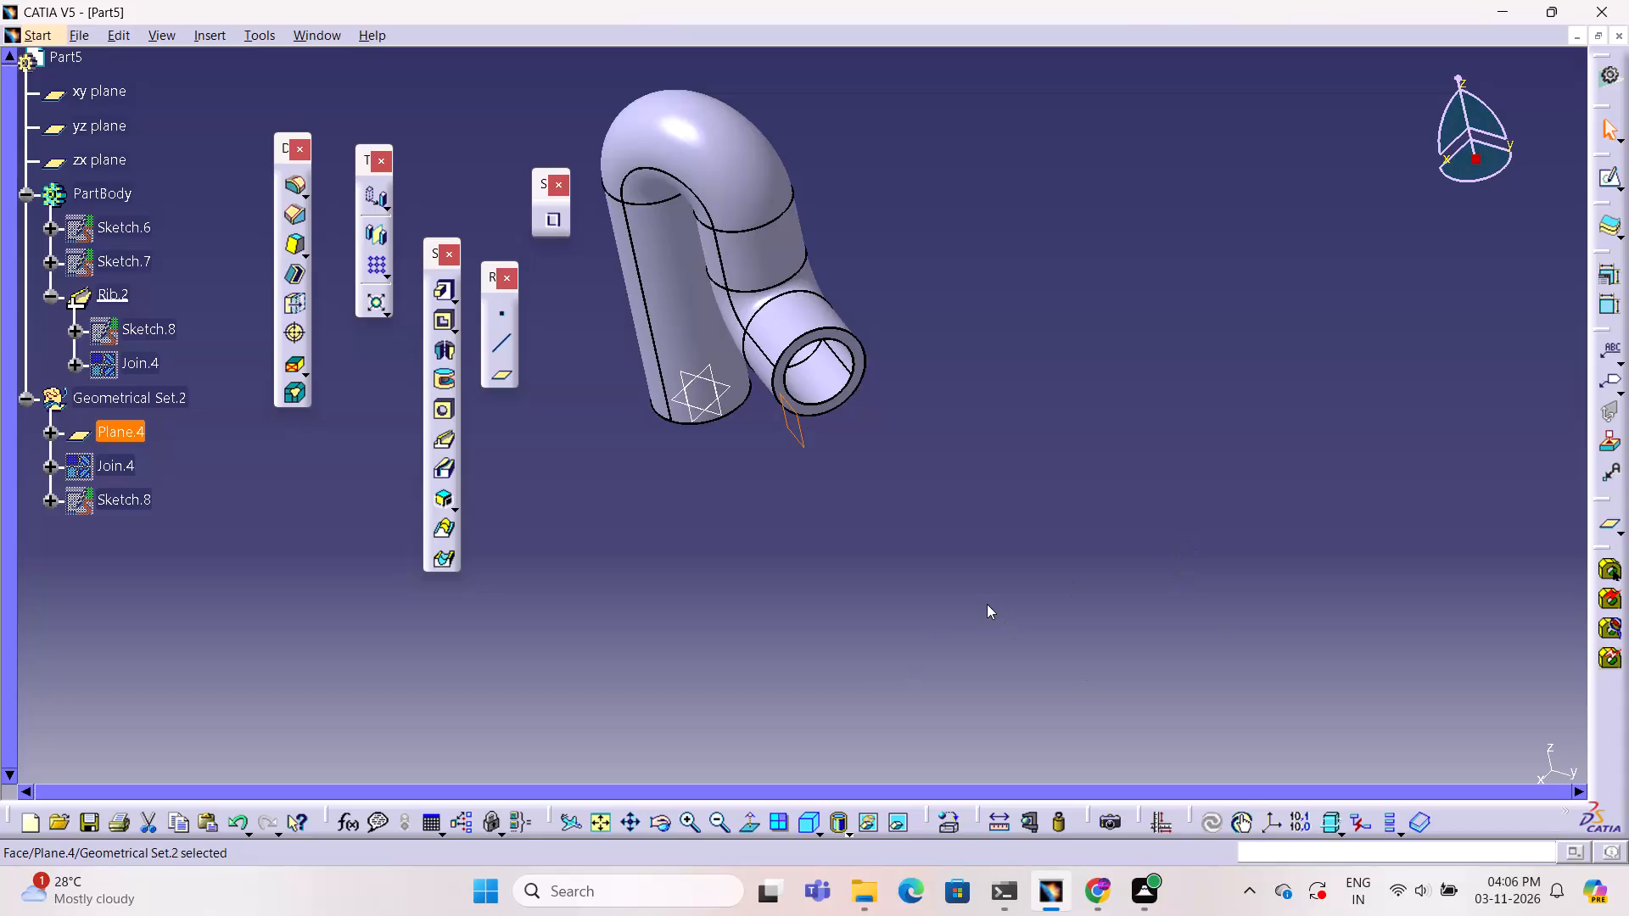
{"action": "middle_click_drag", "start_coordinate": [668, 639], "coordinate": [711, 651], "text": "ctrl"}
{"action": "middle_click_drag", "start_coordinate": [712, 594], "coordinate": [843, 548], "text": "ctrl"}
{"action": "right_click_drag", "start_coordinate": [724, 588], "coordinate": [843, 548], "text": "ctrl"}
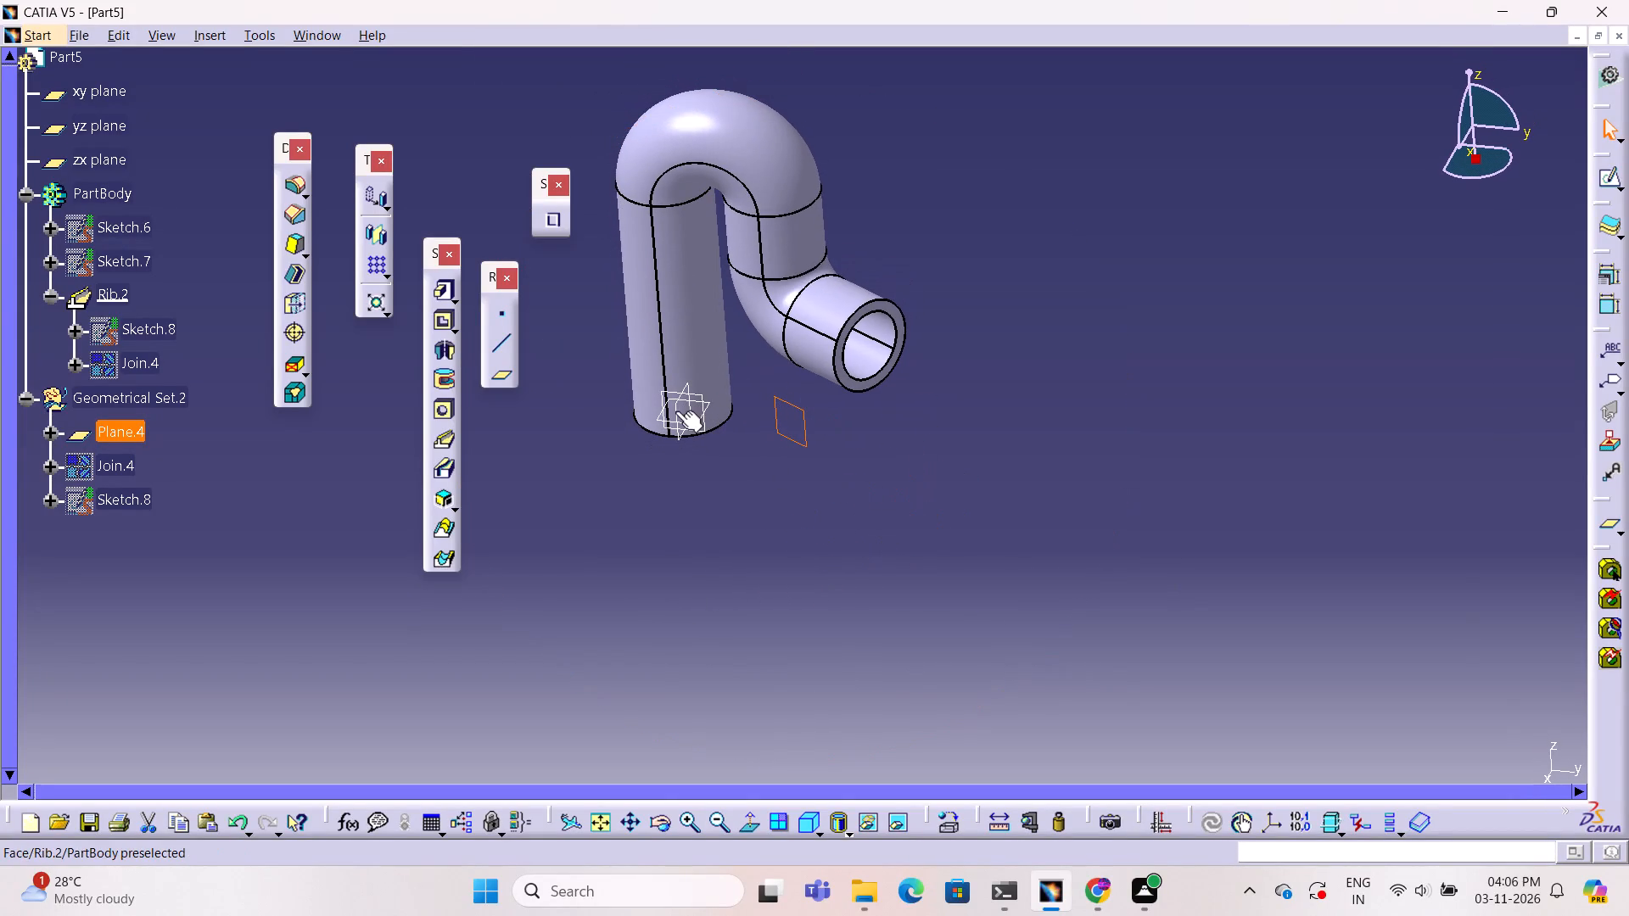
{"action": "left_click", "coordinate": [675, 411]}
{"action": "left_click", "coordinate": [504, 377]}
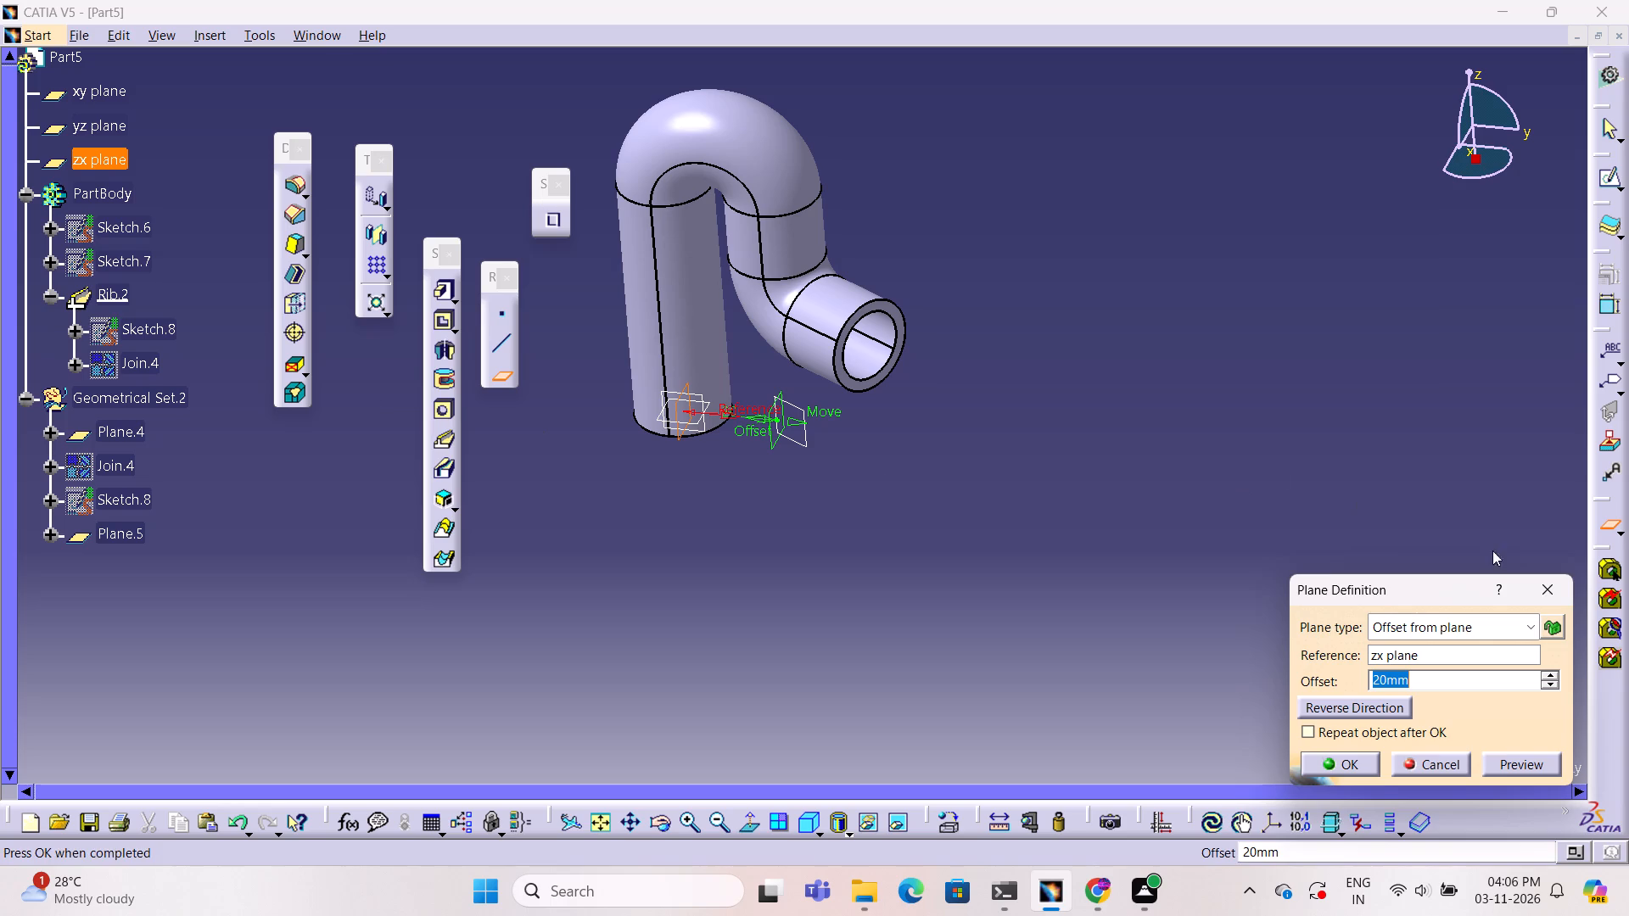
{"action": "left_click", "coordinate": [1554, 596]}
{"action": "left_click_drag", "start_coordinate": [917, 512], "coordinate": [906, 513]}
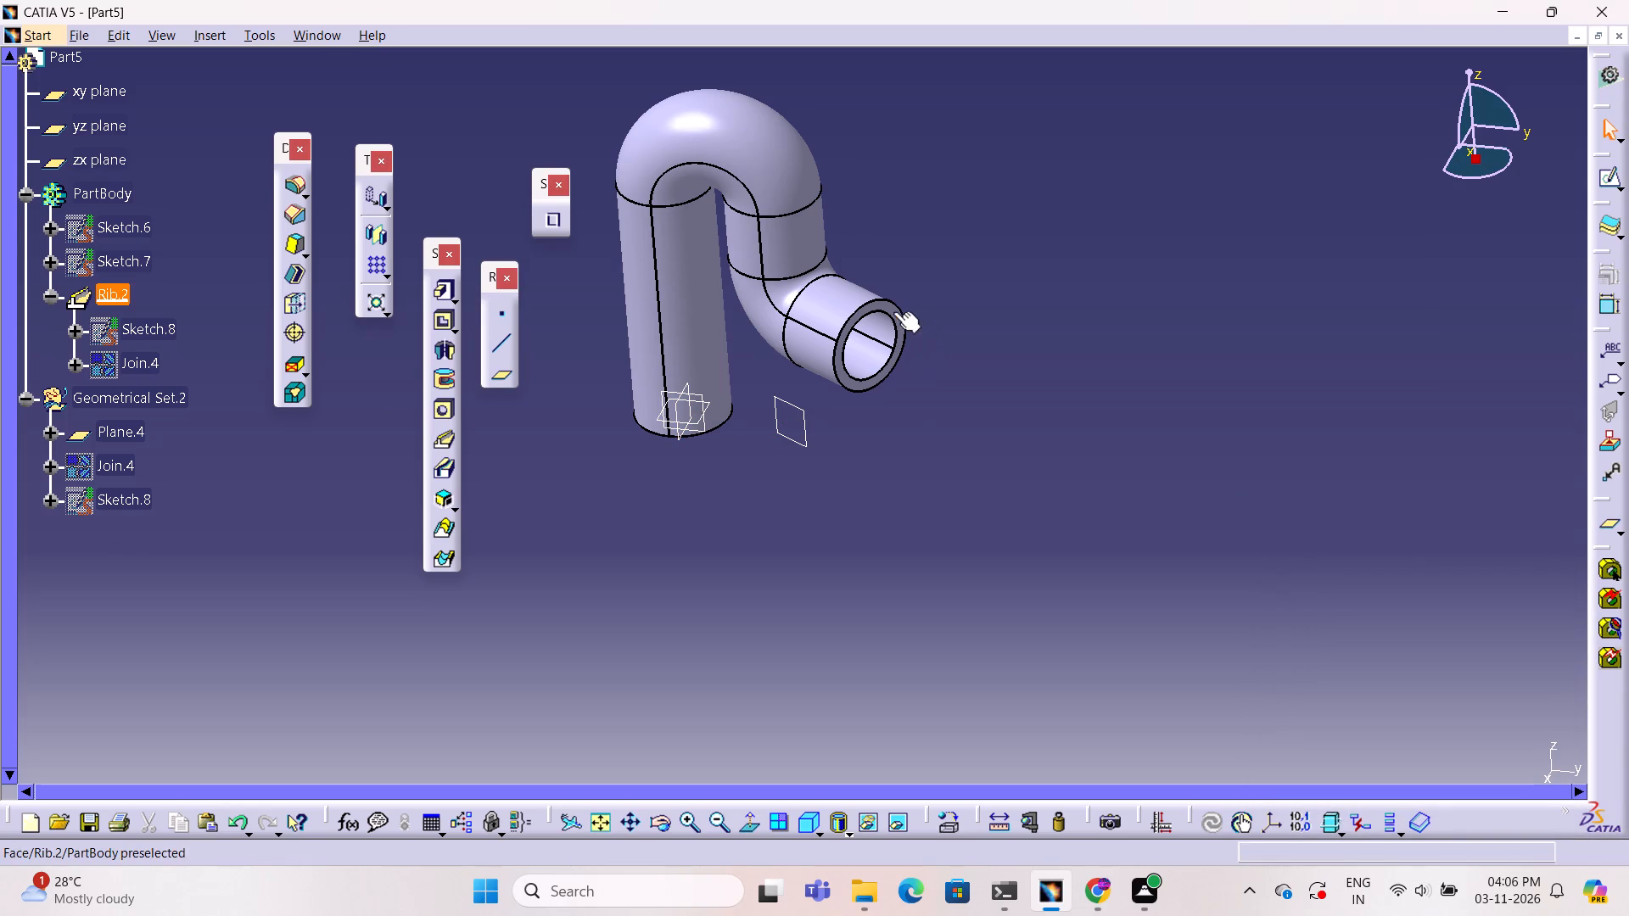
Create a positioned sketch on the annular end face of the tube's short bent leg, with implicit origin and orientation.
{"action": "left_click", "coordinate": [893, 311]}
{"action": "left_click", "coordinate": [1625, 186]}
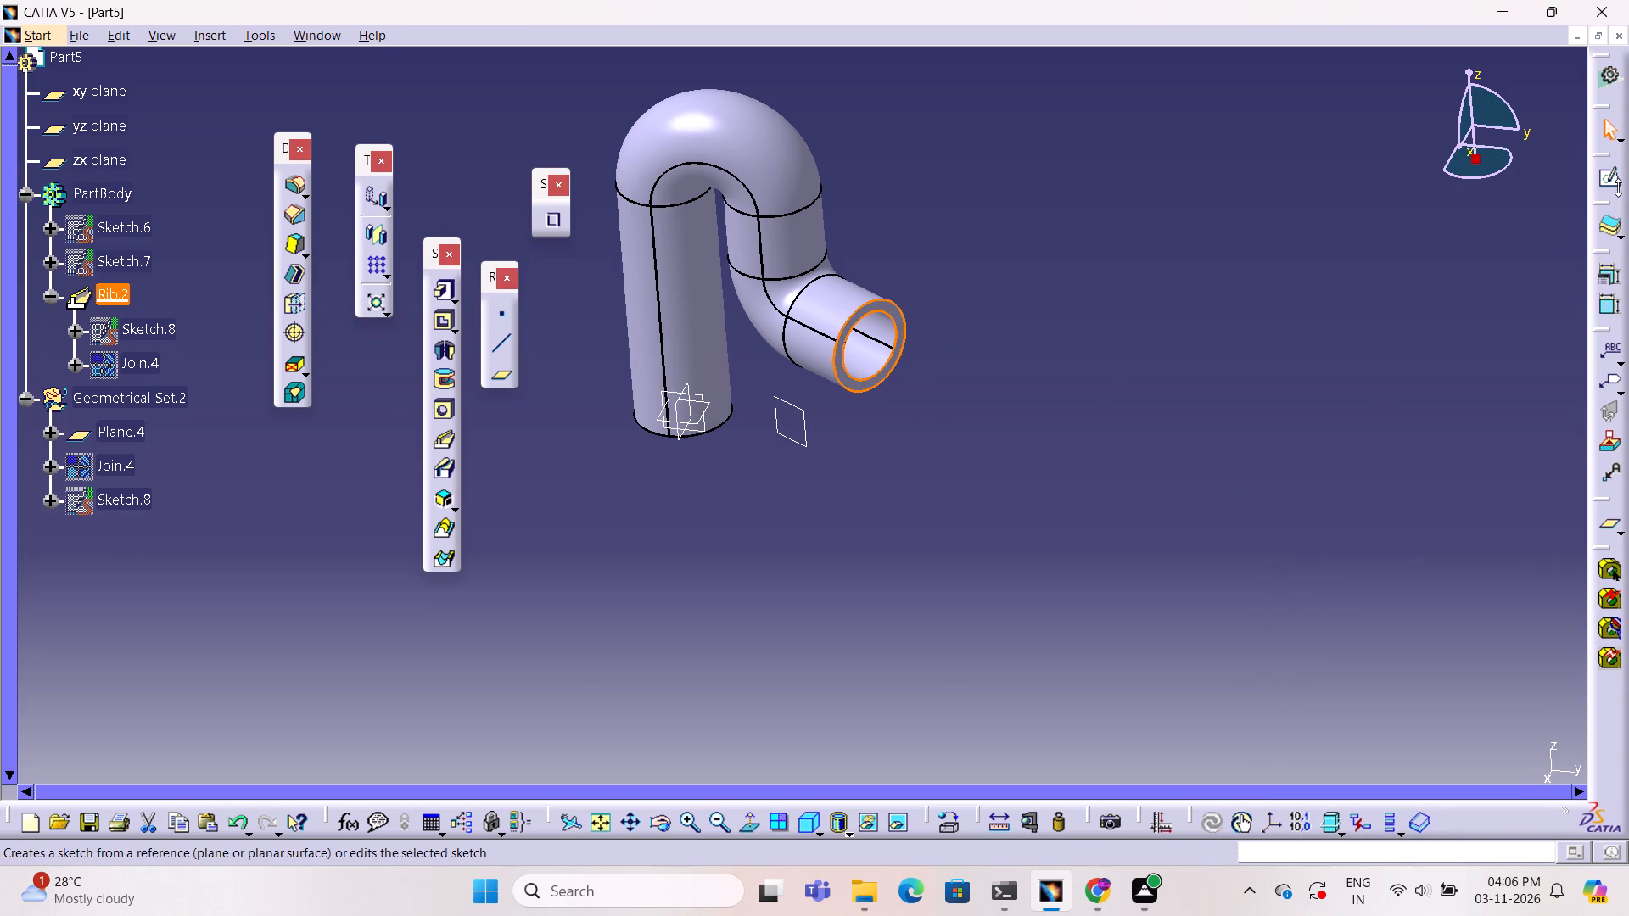
{"action": "left_click", "coordinate": [1622, 184]}
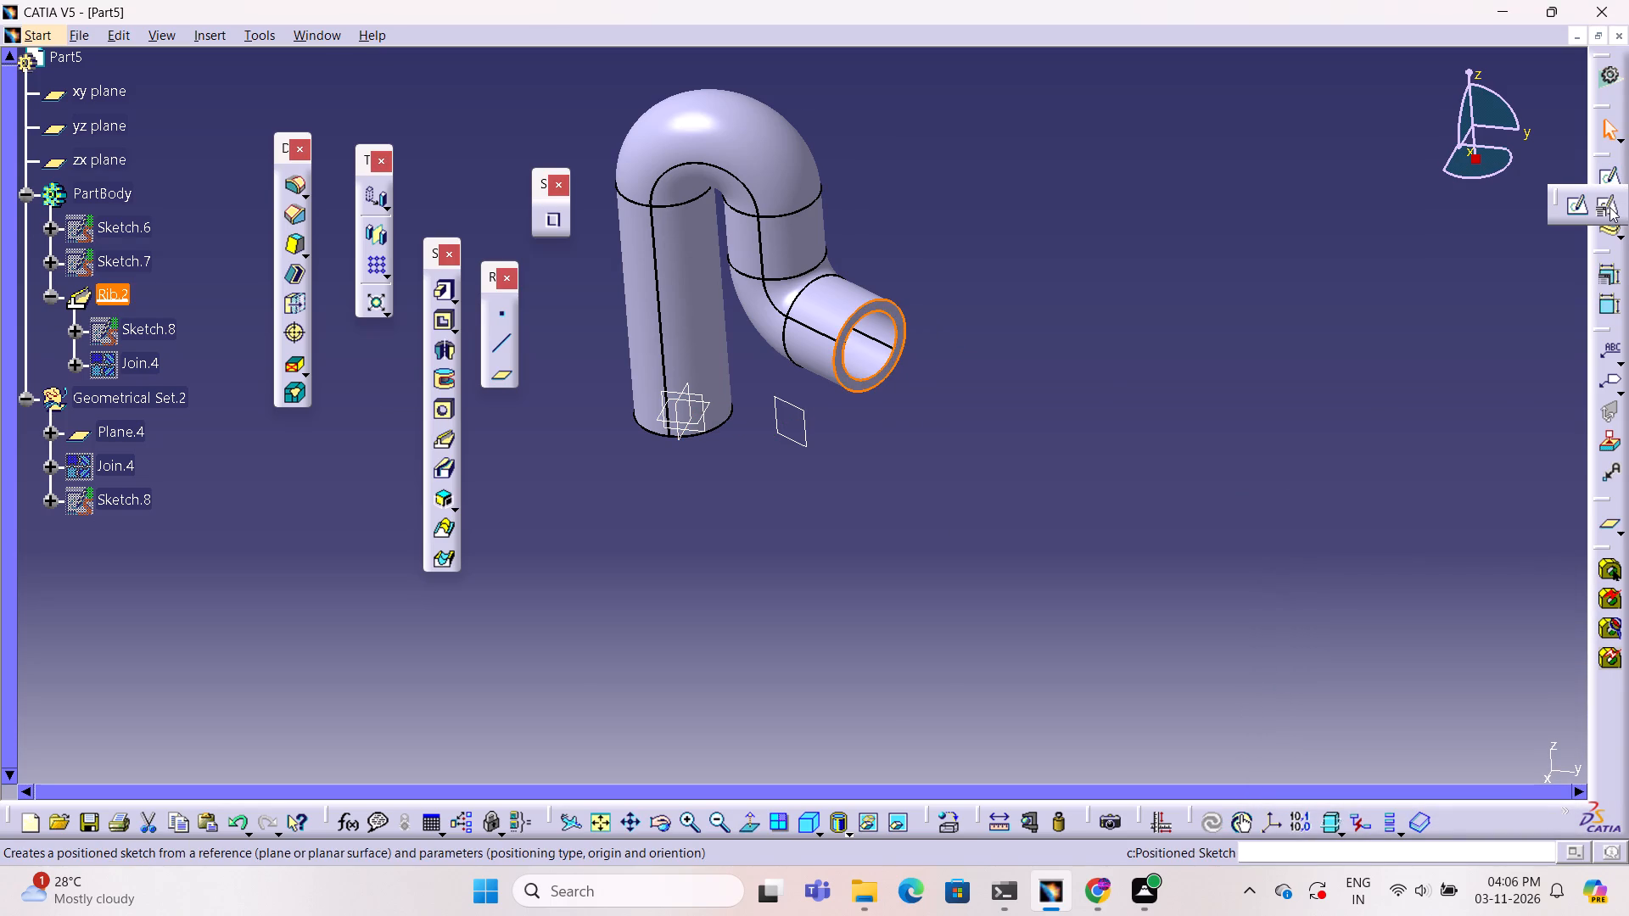
{"action": "left_click", "coordinate": [1609, 207]}
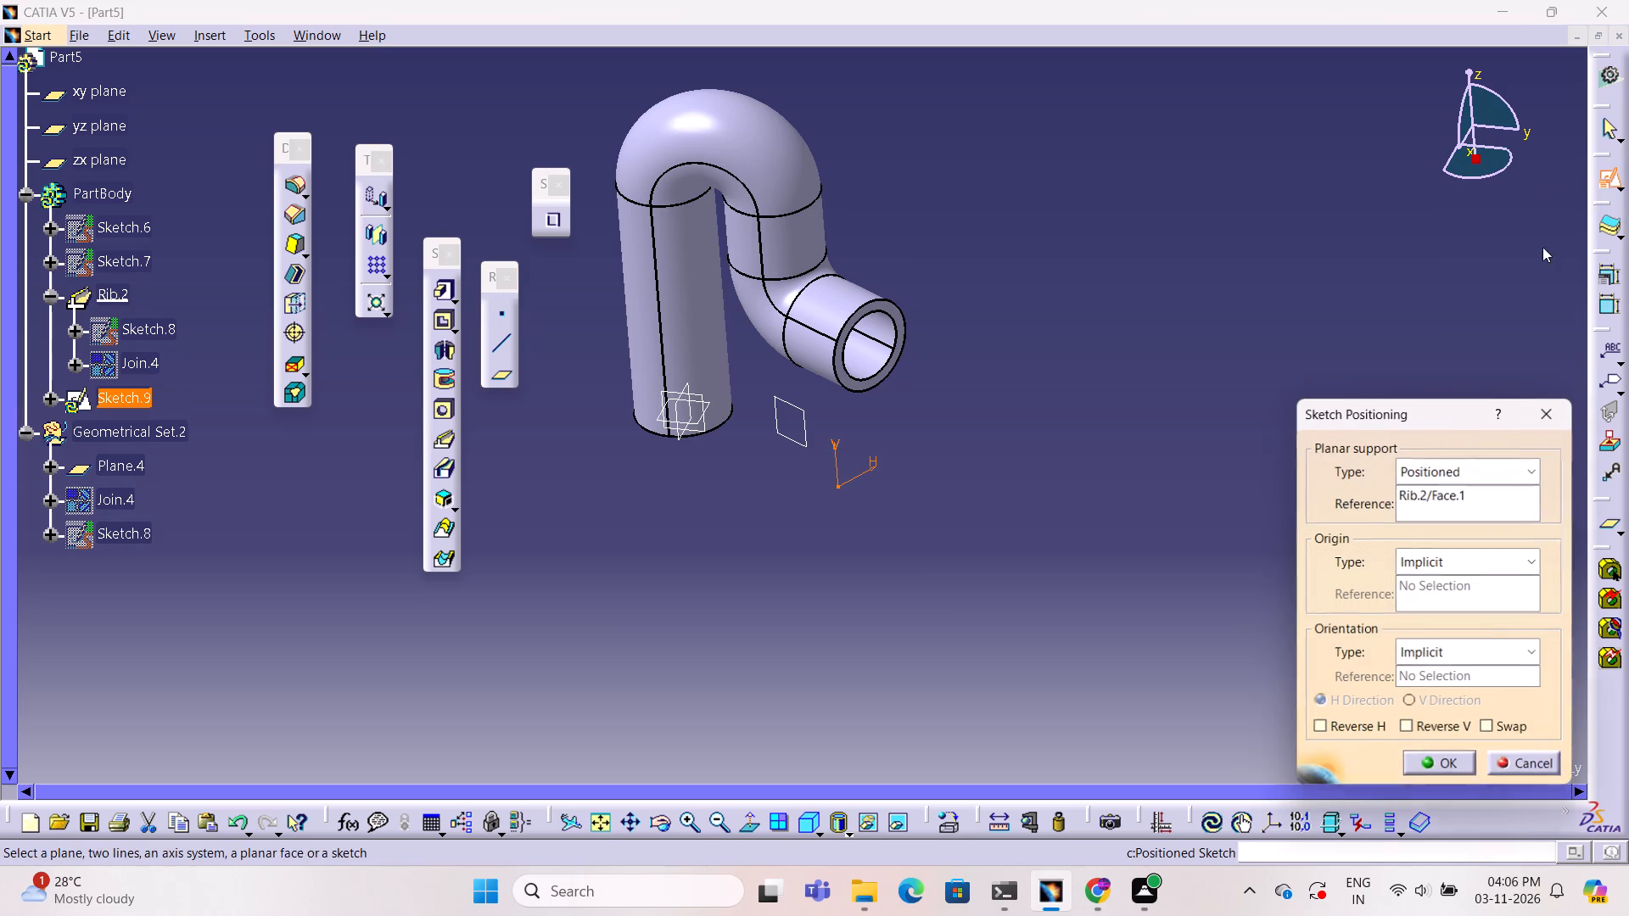
{"action": "left_click", "coordinate": [1440, 762]}
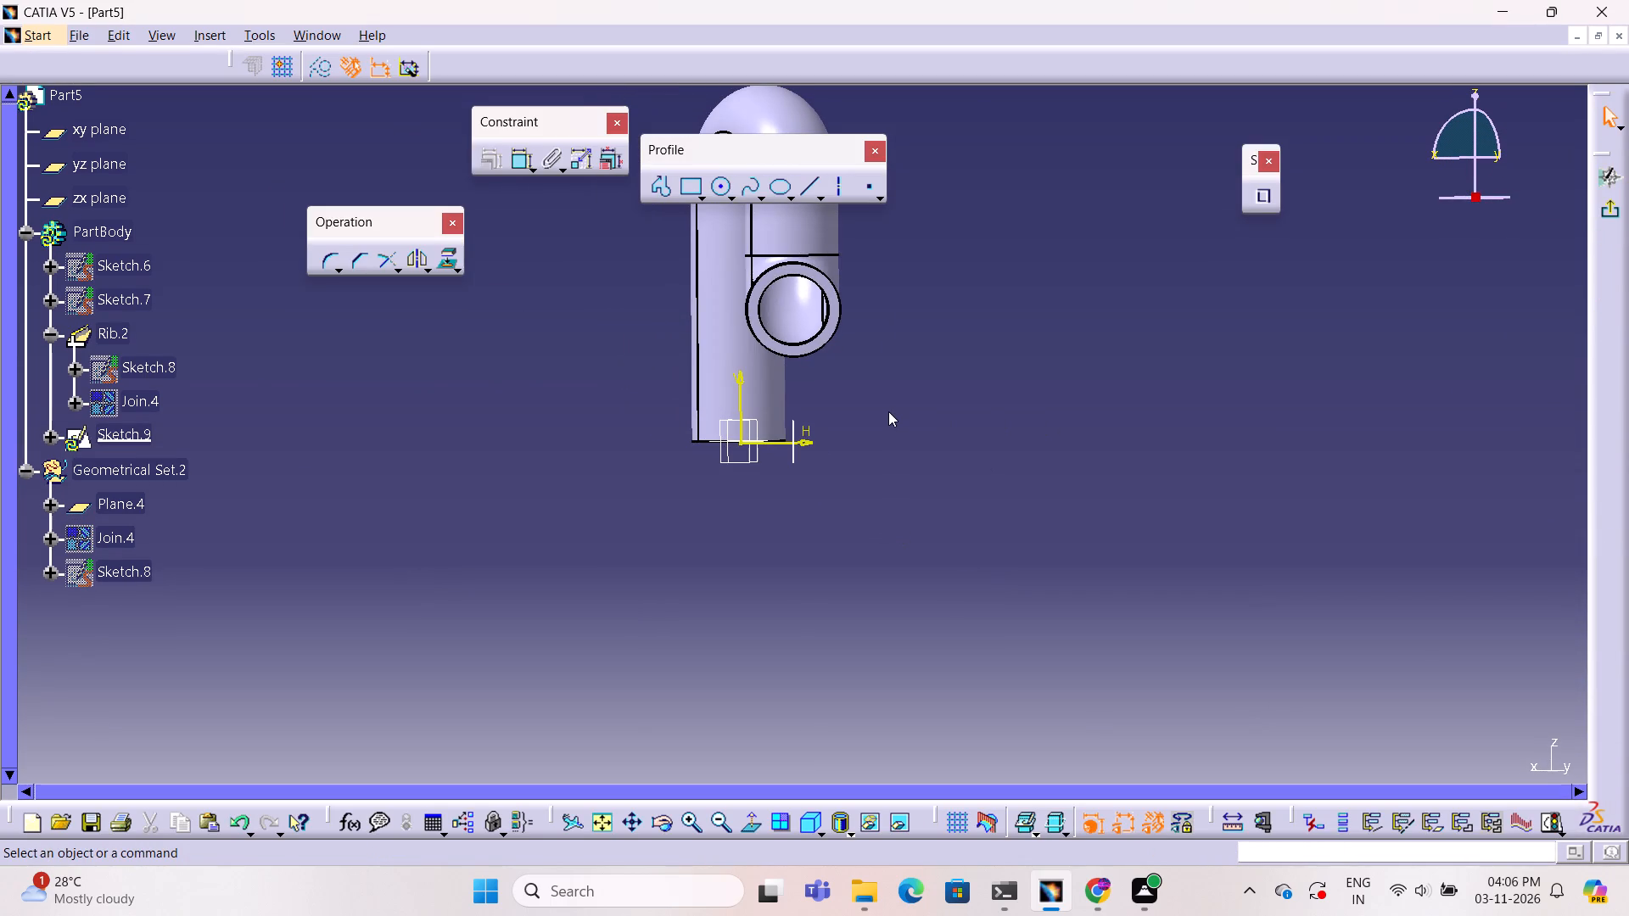
Sketch a circle of about 14 mm radius around the tube's end ring, centred freehand near the bore's centre.
{"action": "middle_click_drag", "start_coordinate": [888, 411], "coordinate": [901, 379], "text": "ctrl"}
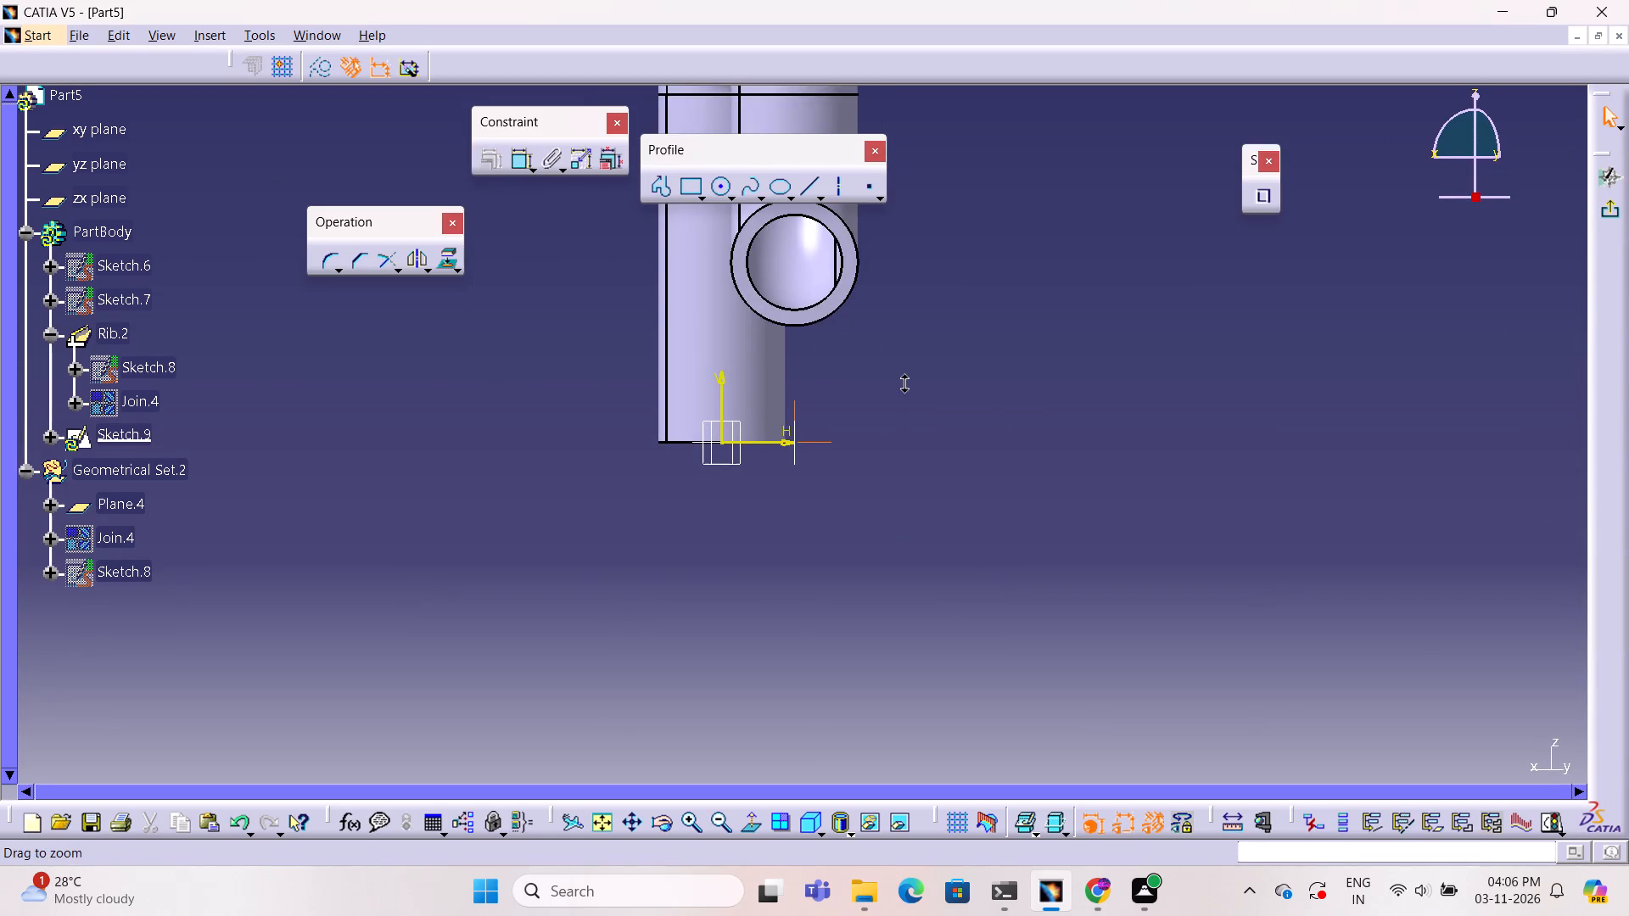
{"action": "middle_click_drag", "start_coordinate": [901, 379], "coordinate": [901, 380], "text": "ctrl"}
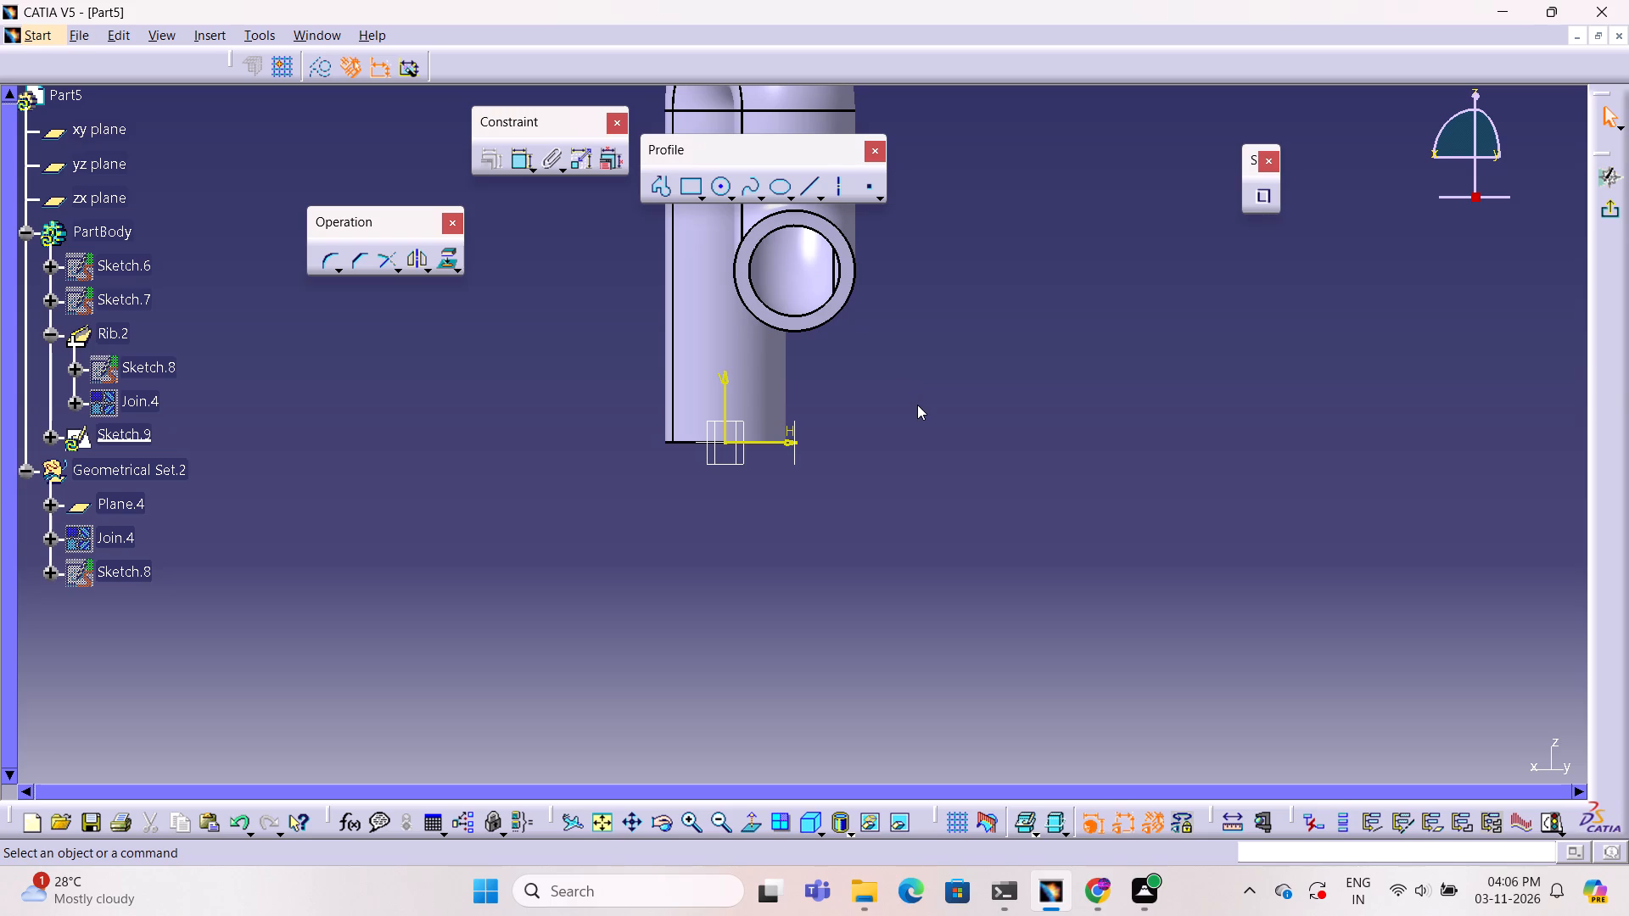
{"action": "middle_click_drag", "start_coordinate": [917, 405], "coordinate": [923, 369], "text": "ctrl"}
{"action": "middle_click_drag", "start_coordinate": [923, 369], "coordinate": [895, 523]}
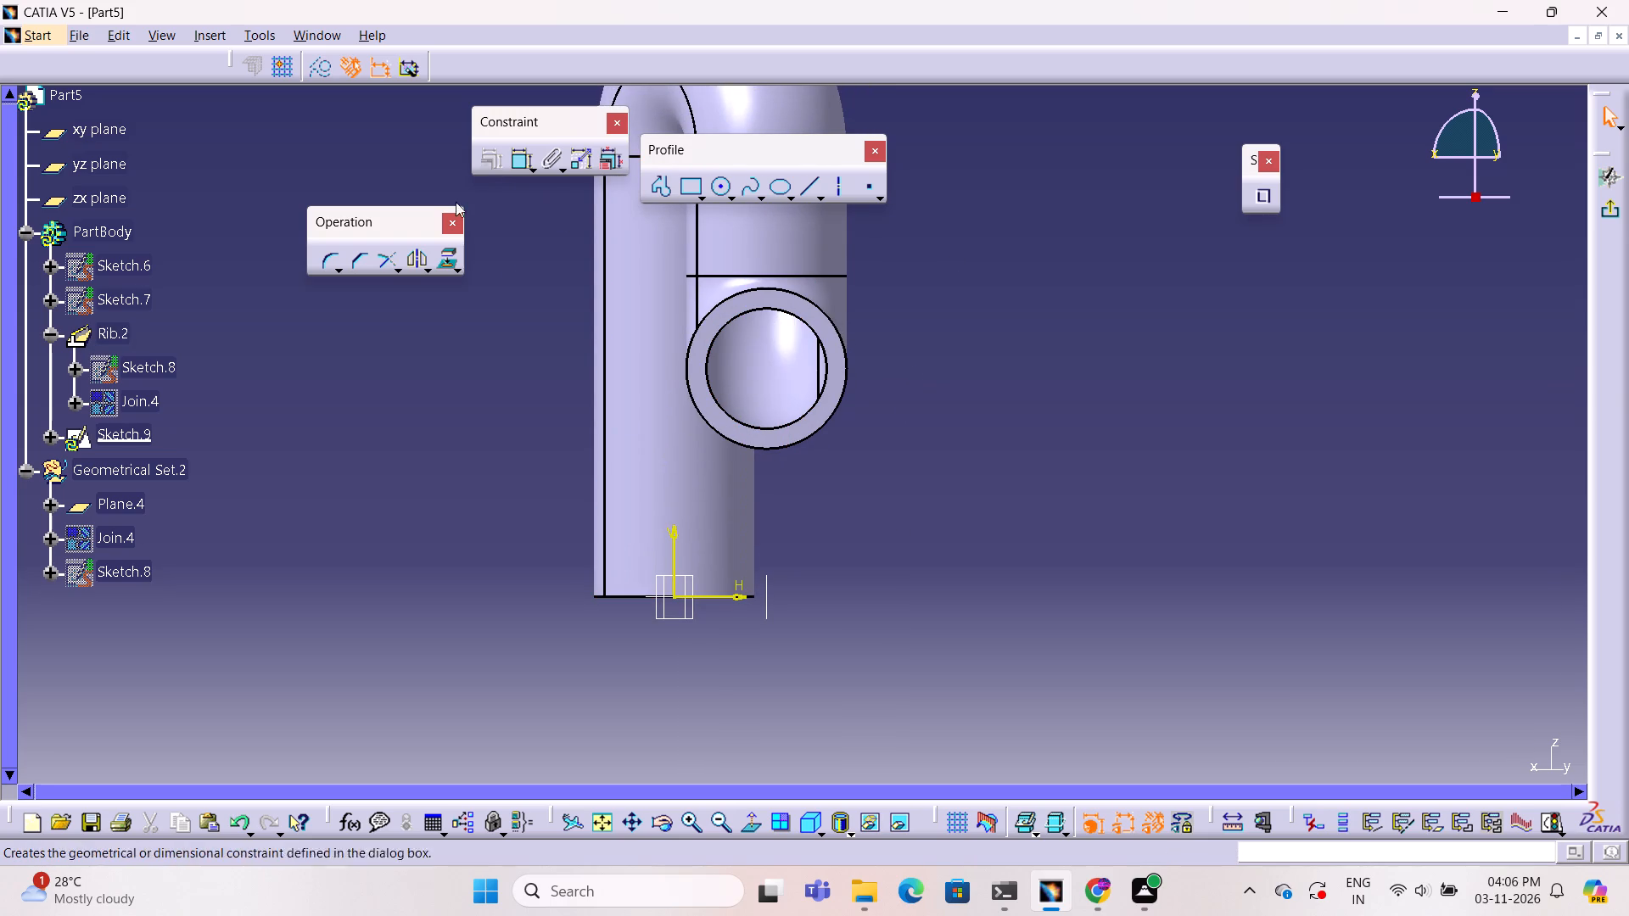
{"action": "left_click", "coordinate": [719, 188]}
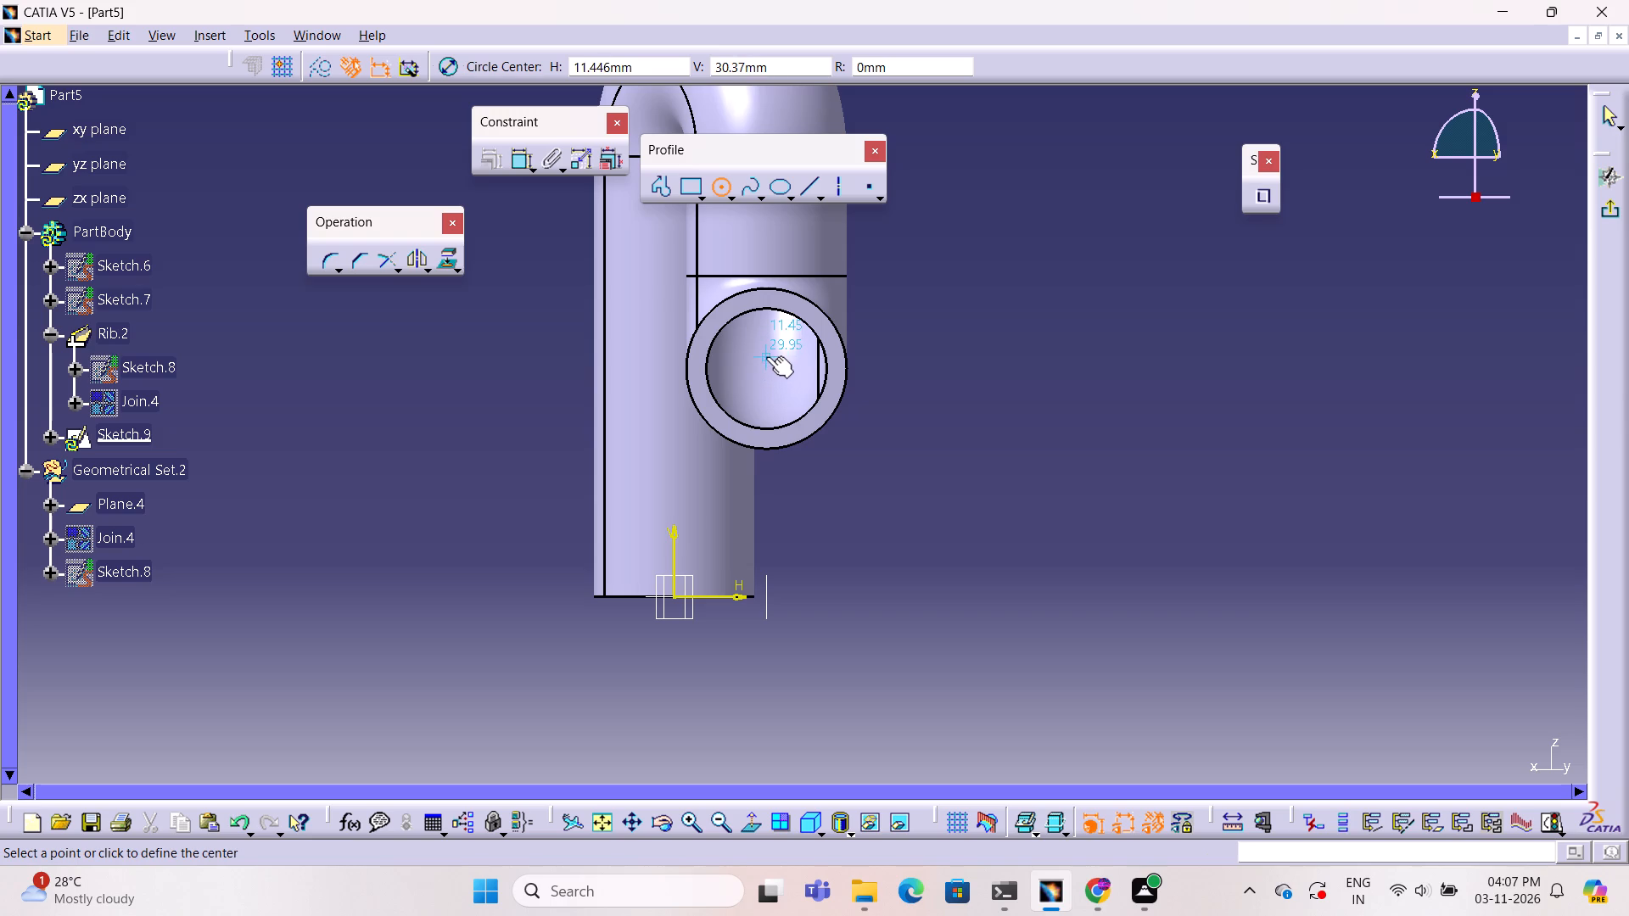
{"action": "left_click", "coordinate": [766, 356]}
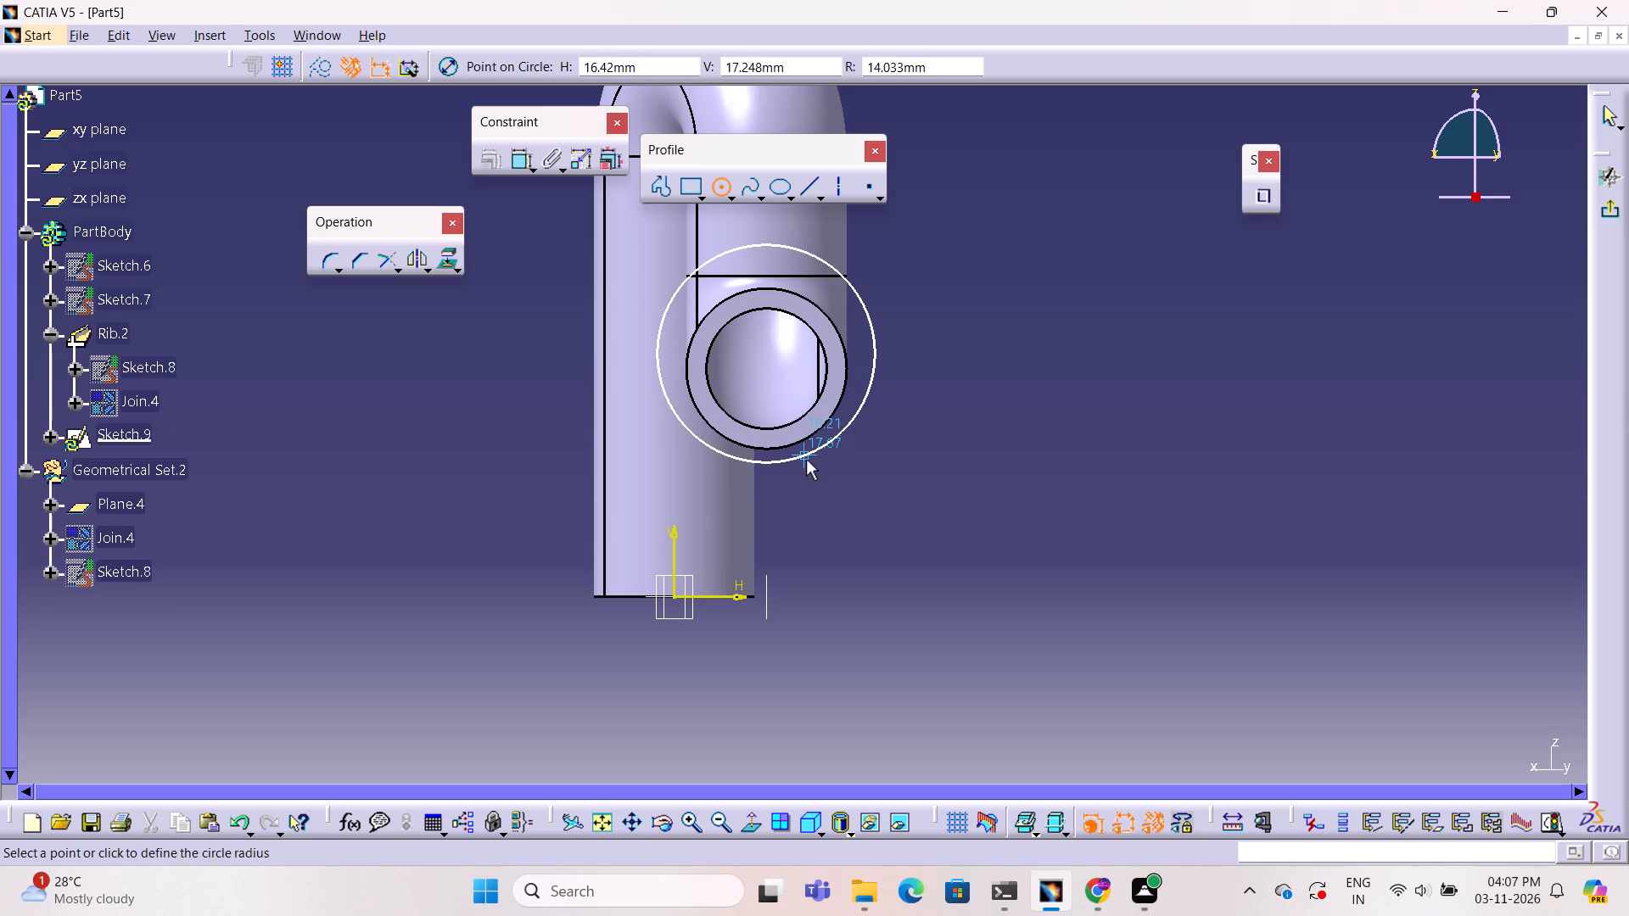
{"action": "left_click", "coordinate": [806, 460]}
{"action": "left_click", "coordinate": [929, 452]}
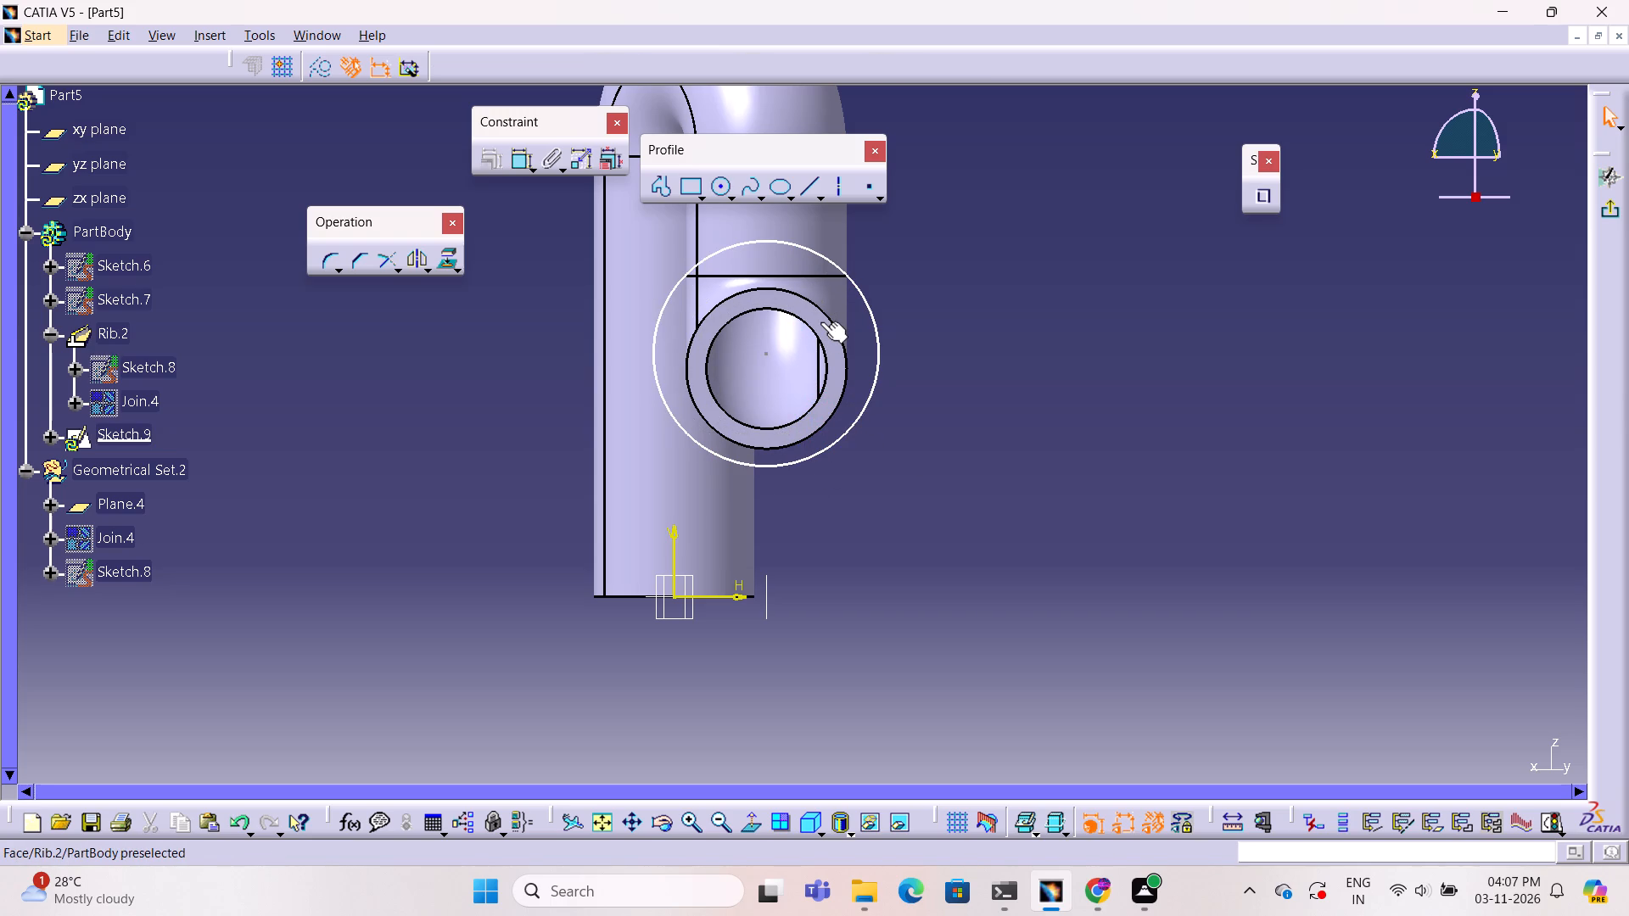
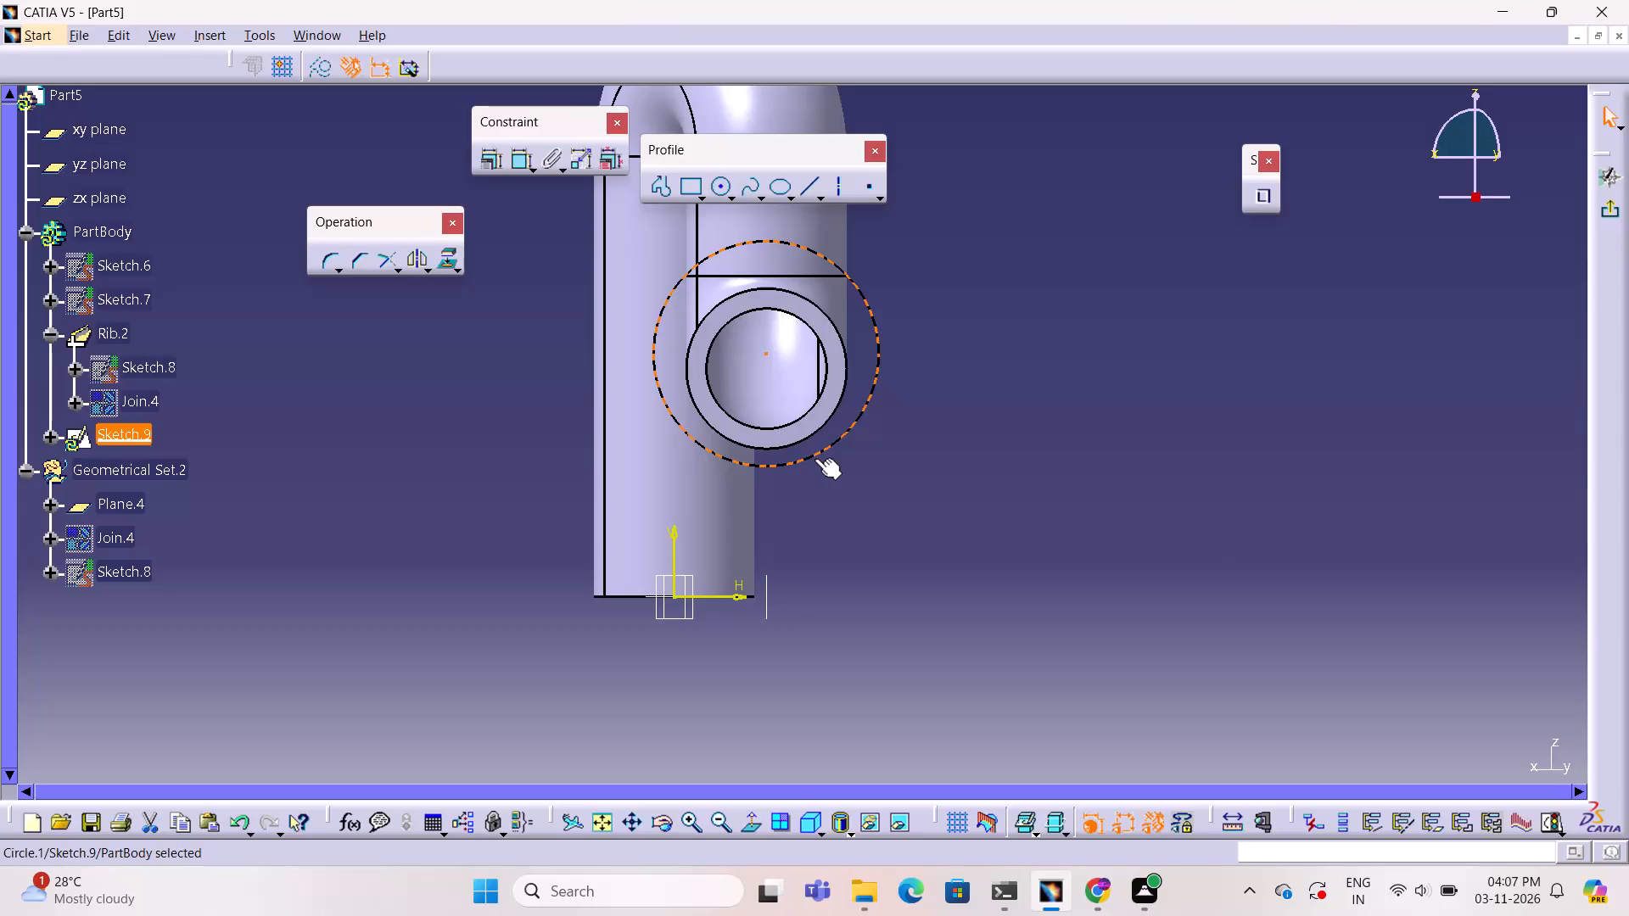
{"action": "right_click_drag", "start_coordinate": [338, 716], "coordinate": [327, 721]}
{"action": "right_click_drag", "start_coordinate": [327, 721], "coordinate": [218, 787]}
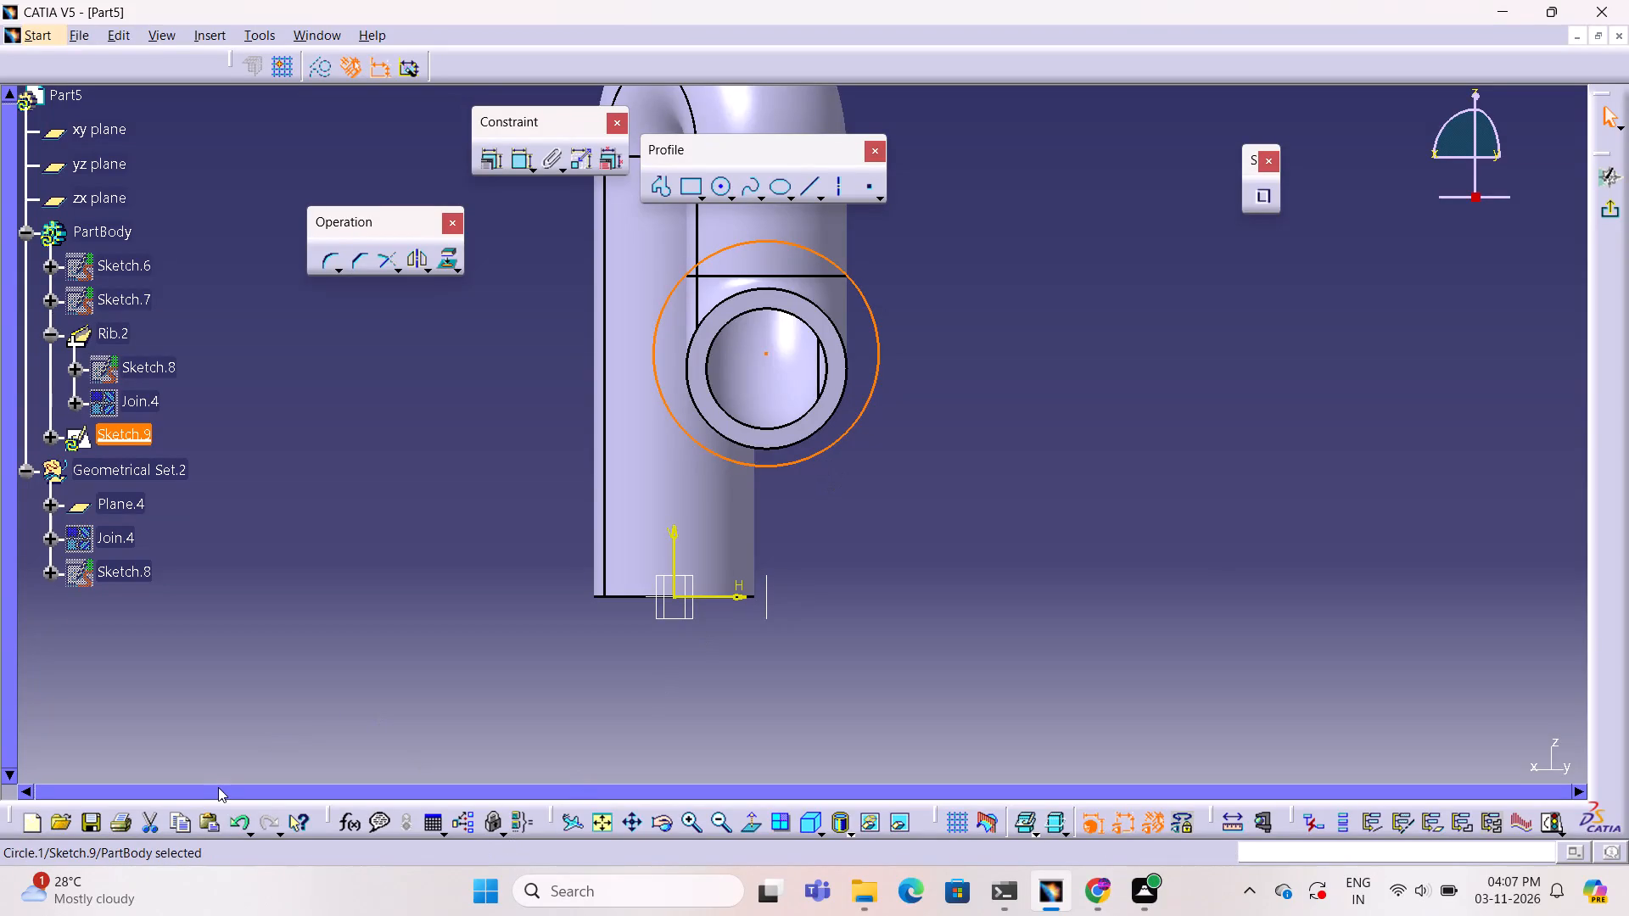
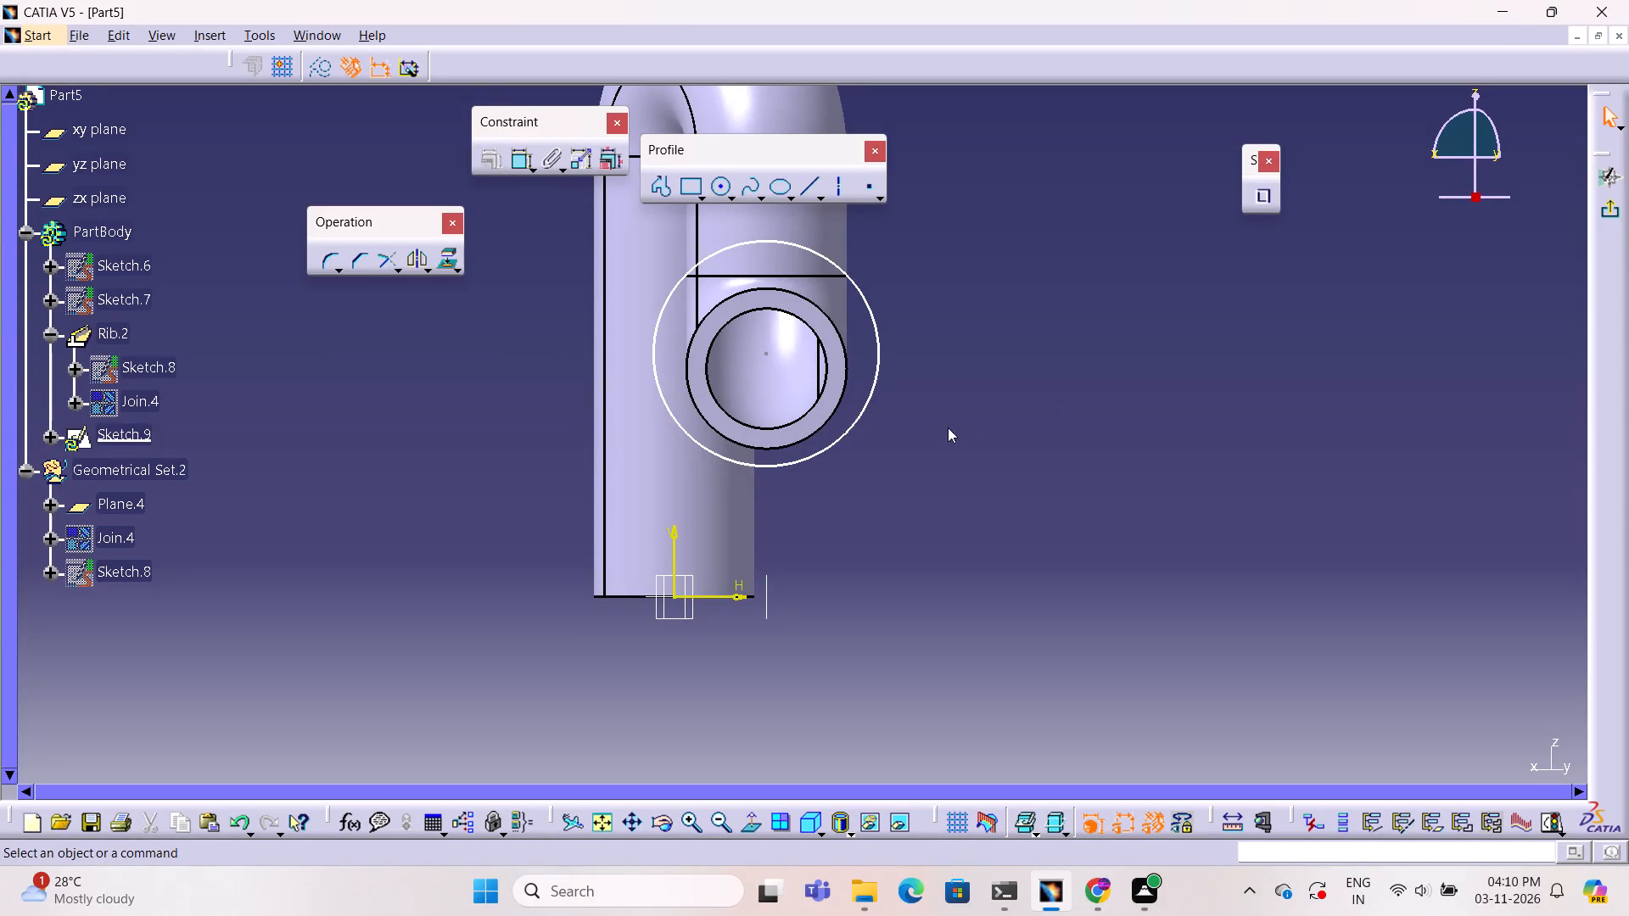
Sketch a smaller circle concentric with the existing flange circle, centred at about H 11.45 mm, V 30.37 mm, close to the tube's outer edge.
{"action": "left_click", "coordinate": [1086, 452]}
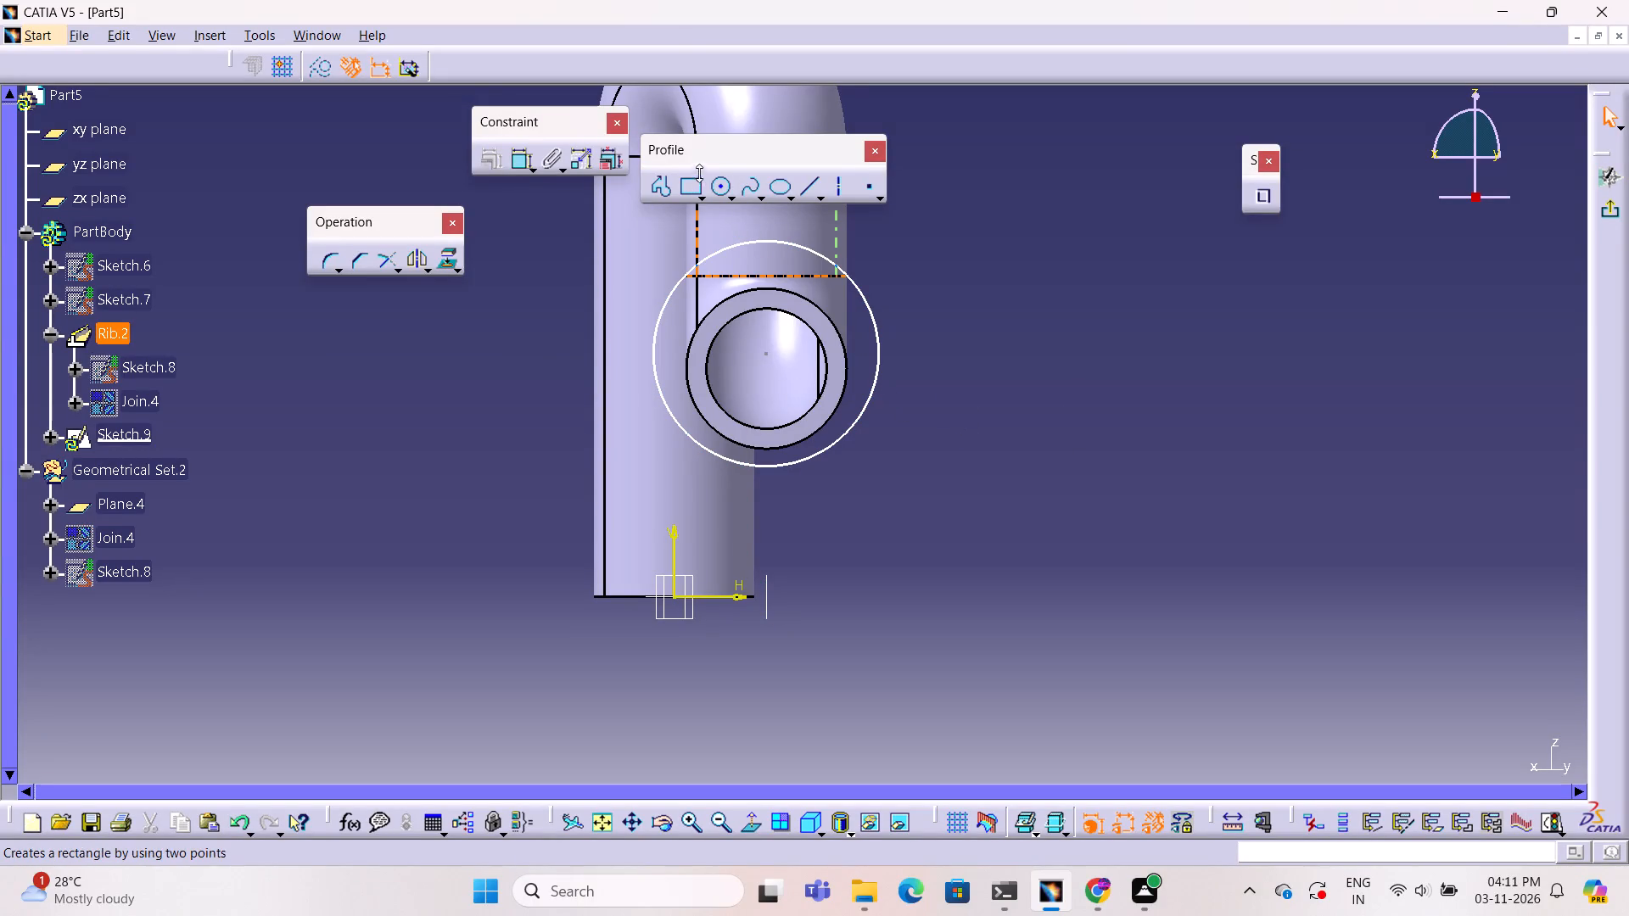
{"action": "left_click", "coordinate": [714, 187]}
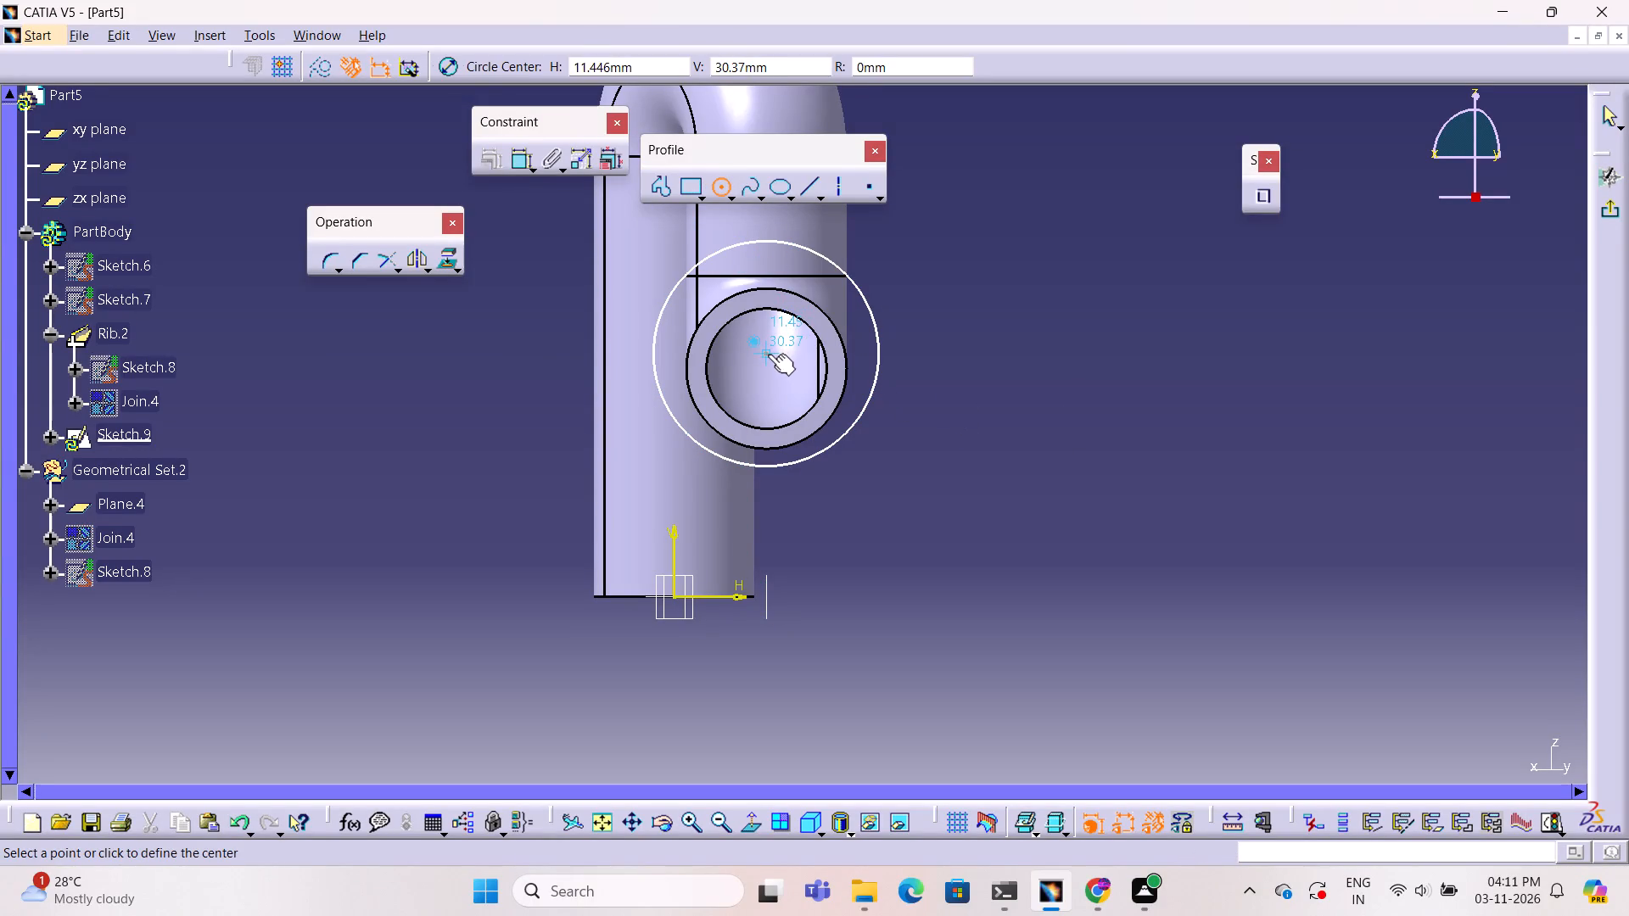
{"action": "left_click", "coordinate": [768, 355]}
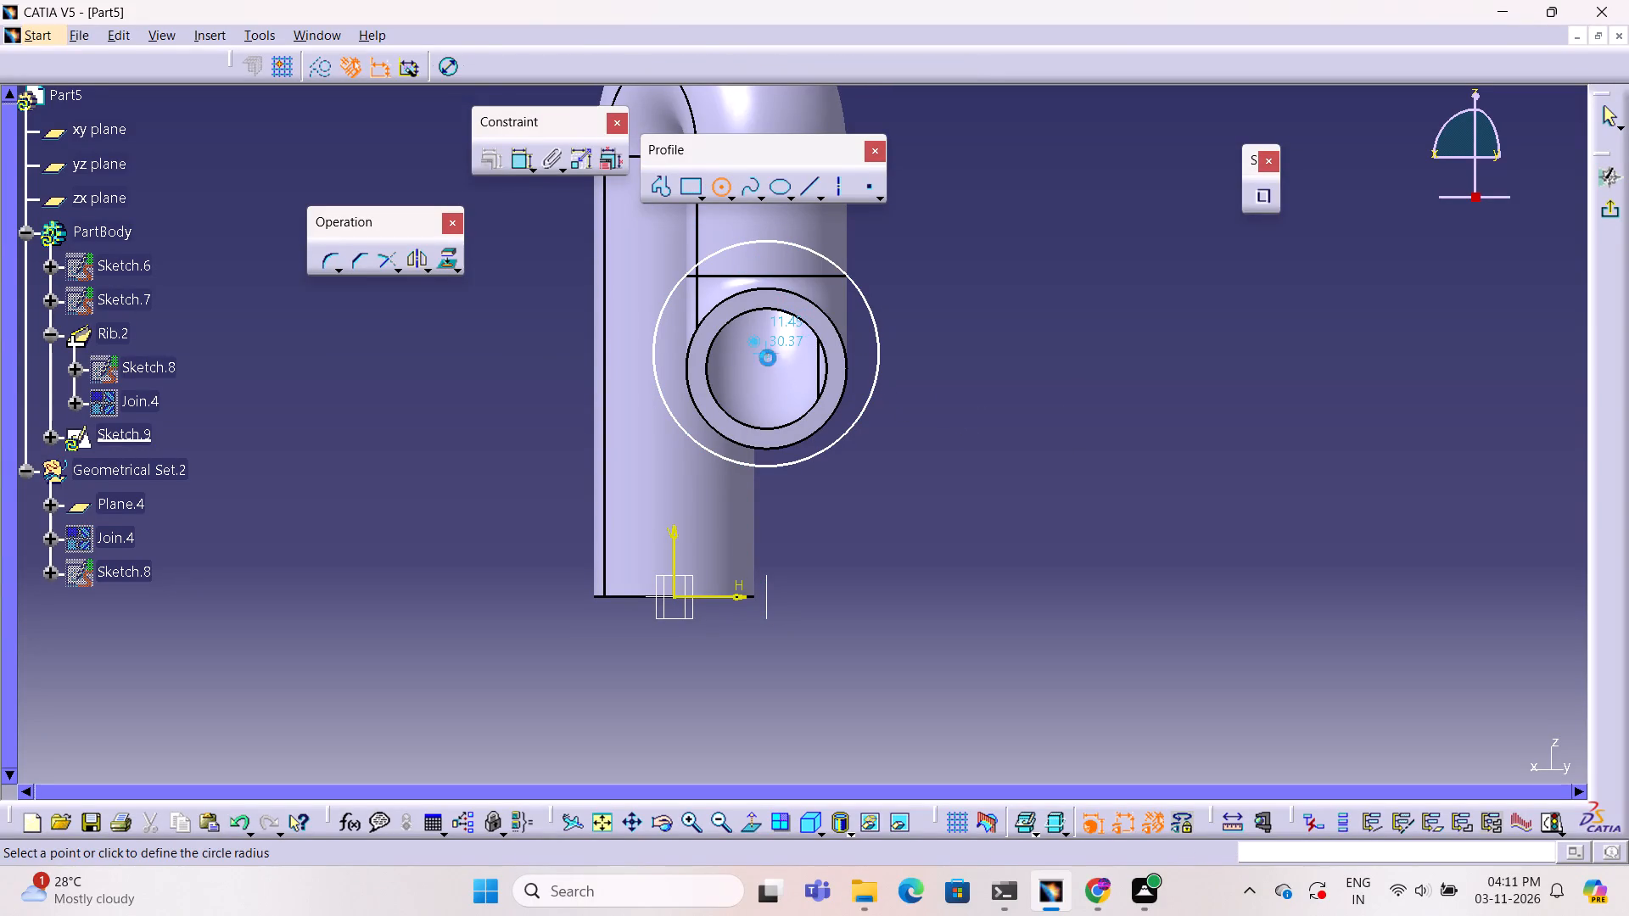
{"action": "left_click", "coordinate": [813, 422]}
{"action": "left_click", "coordinate": [989, 395]}
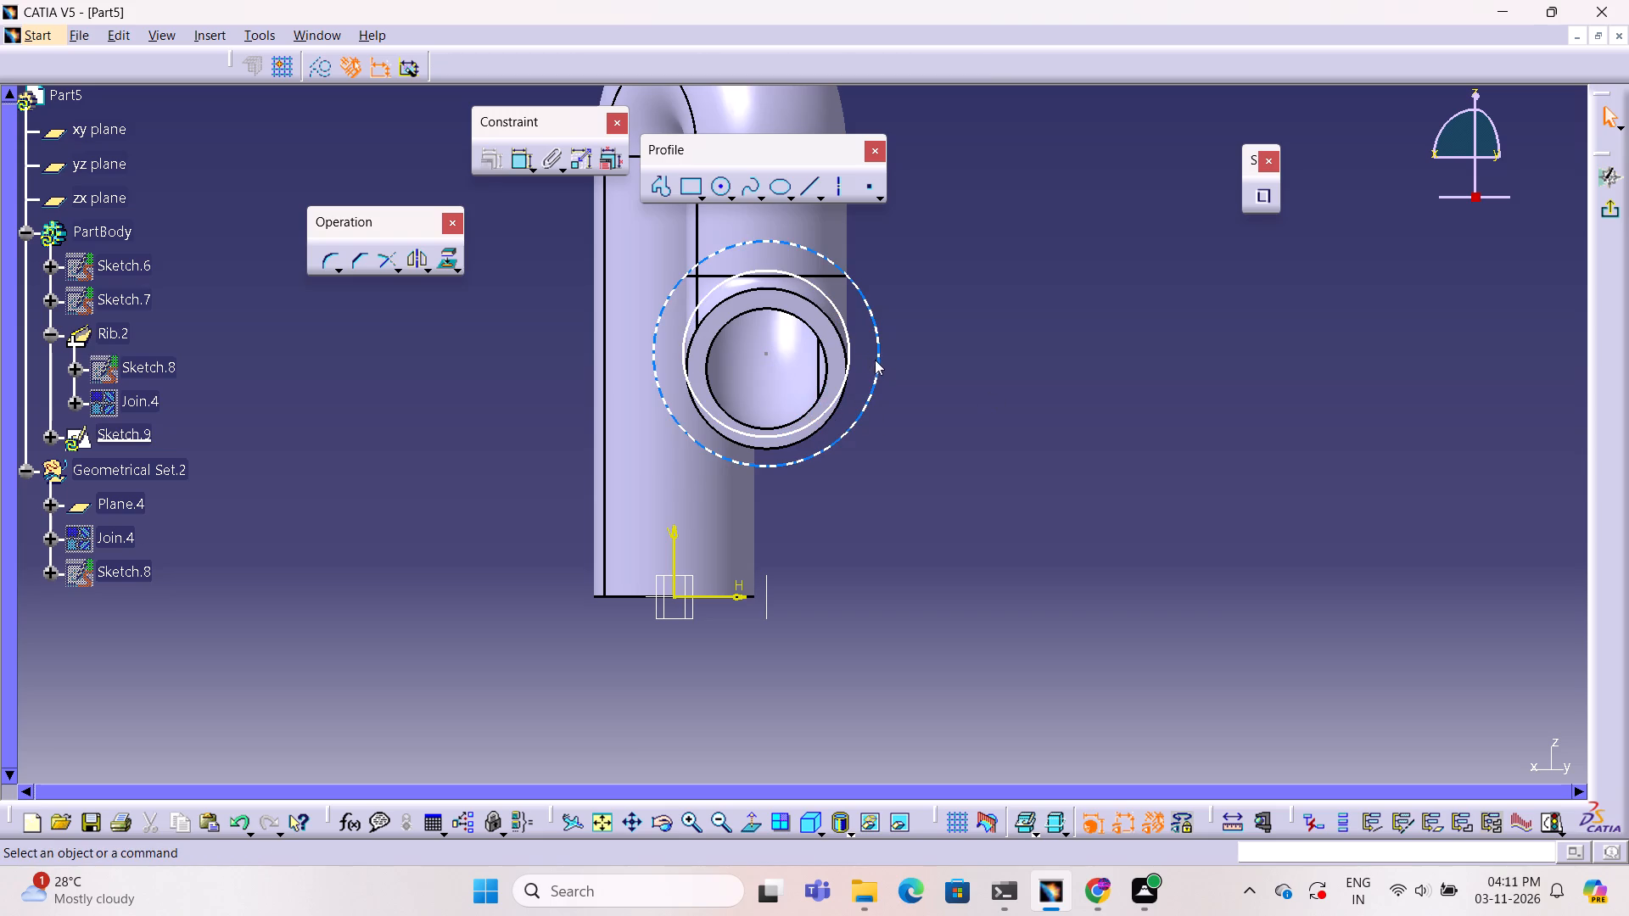
Enlarge the outer flange circle freehand and widen the inner circle slightly, keeping both on the same centre.
{"action": "left_click_drag", "start_coordinate": [876, 363], "coordinate": [898, 357]}
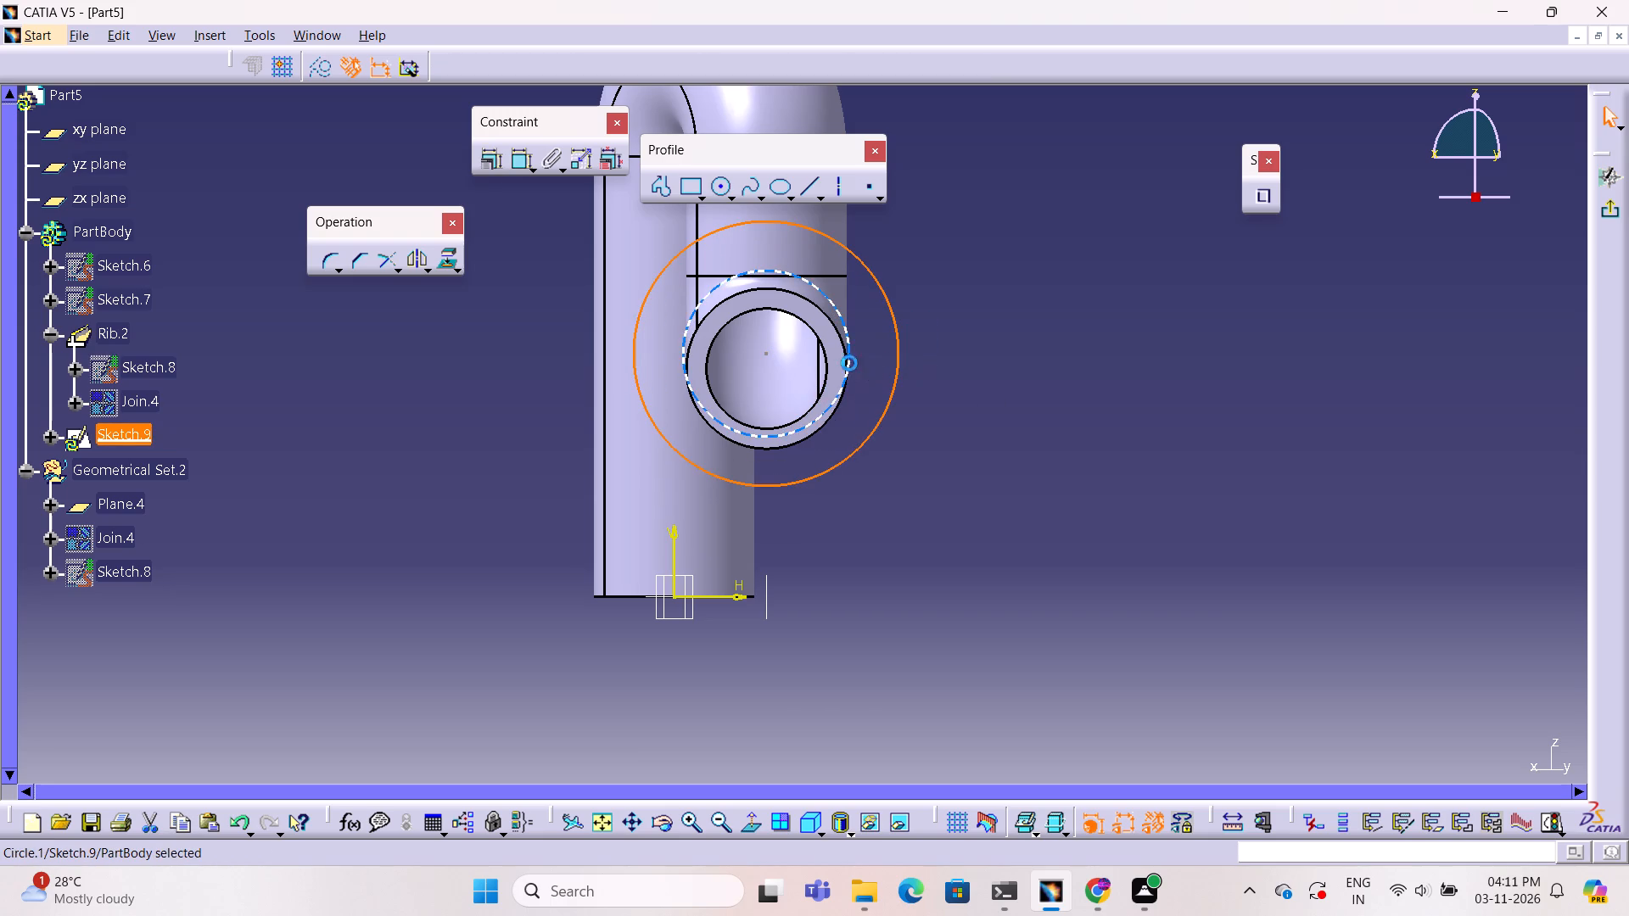
{"action": "left_click", "coordinate": [849, 363]}
{"action": "left_click", "coordinate": [973, 352]}
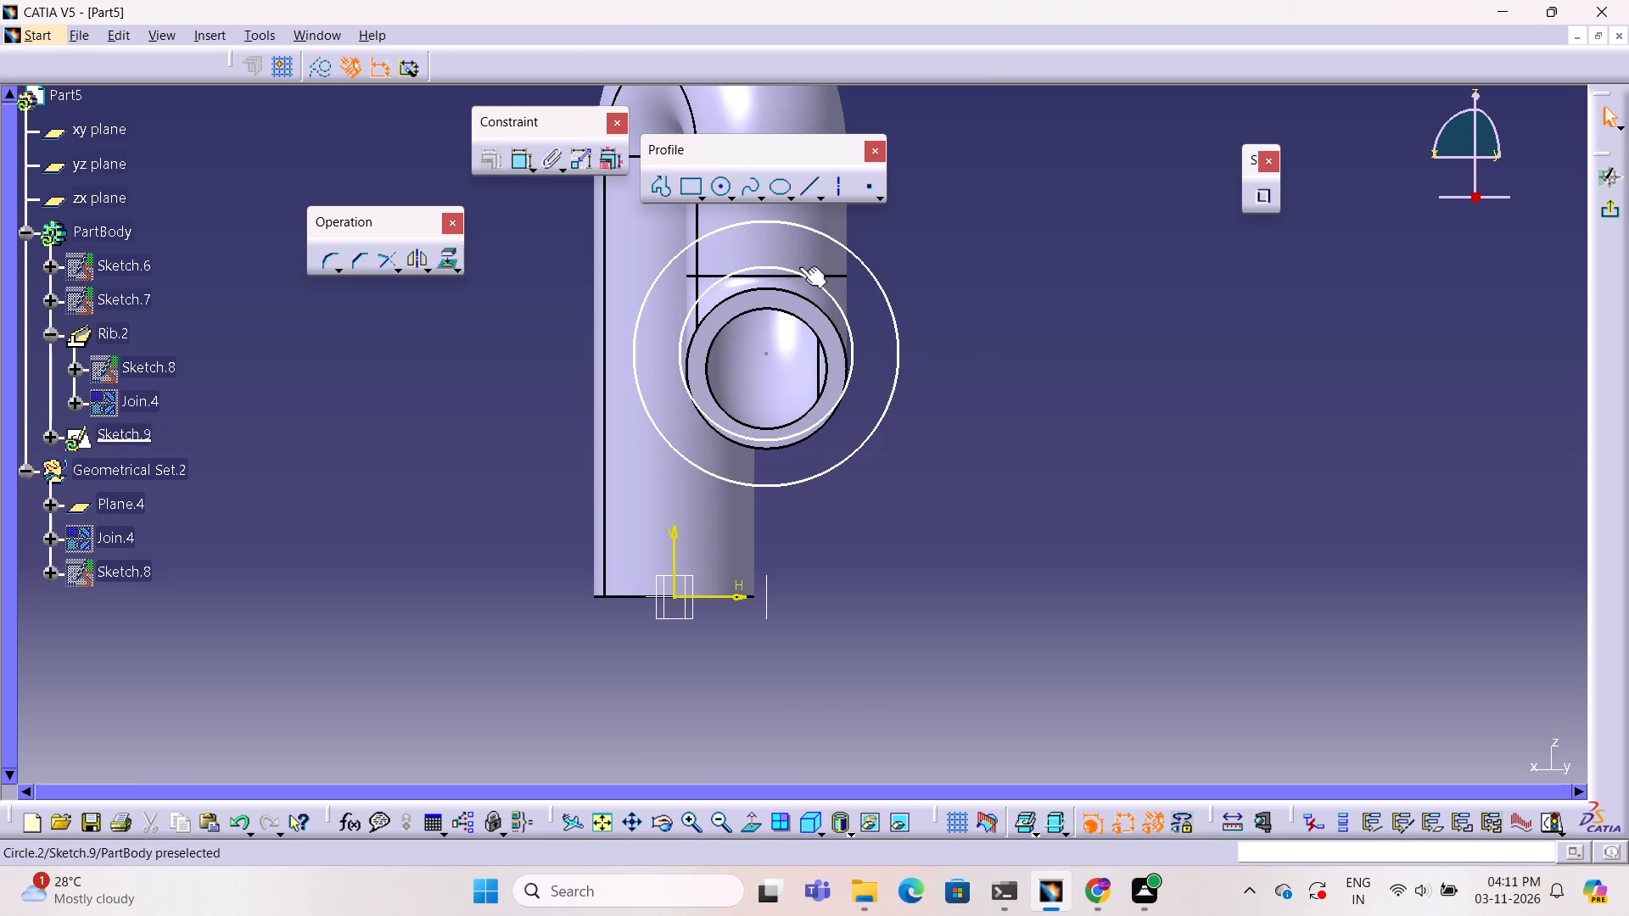
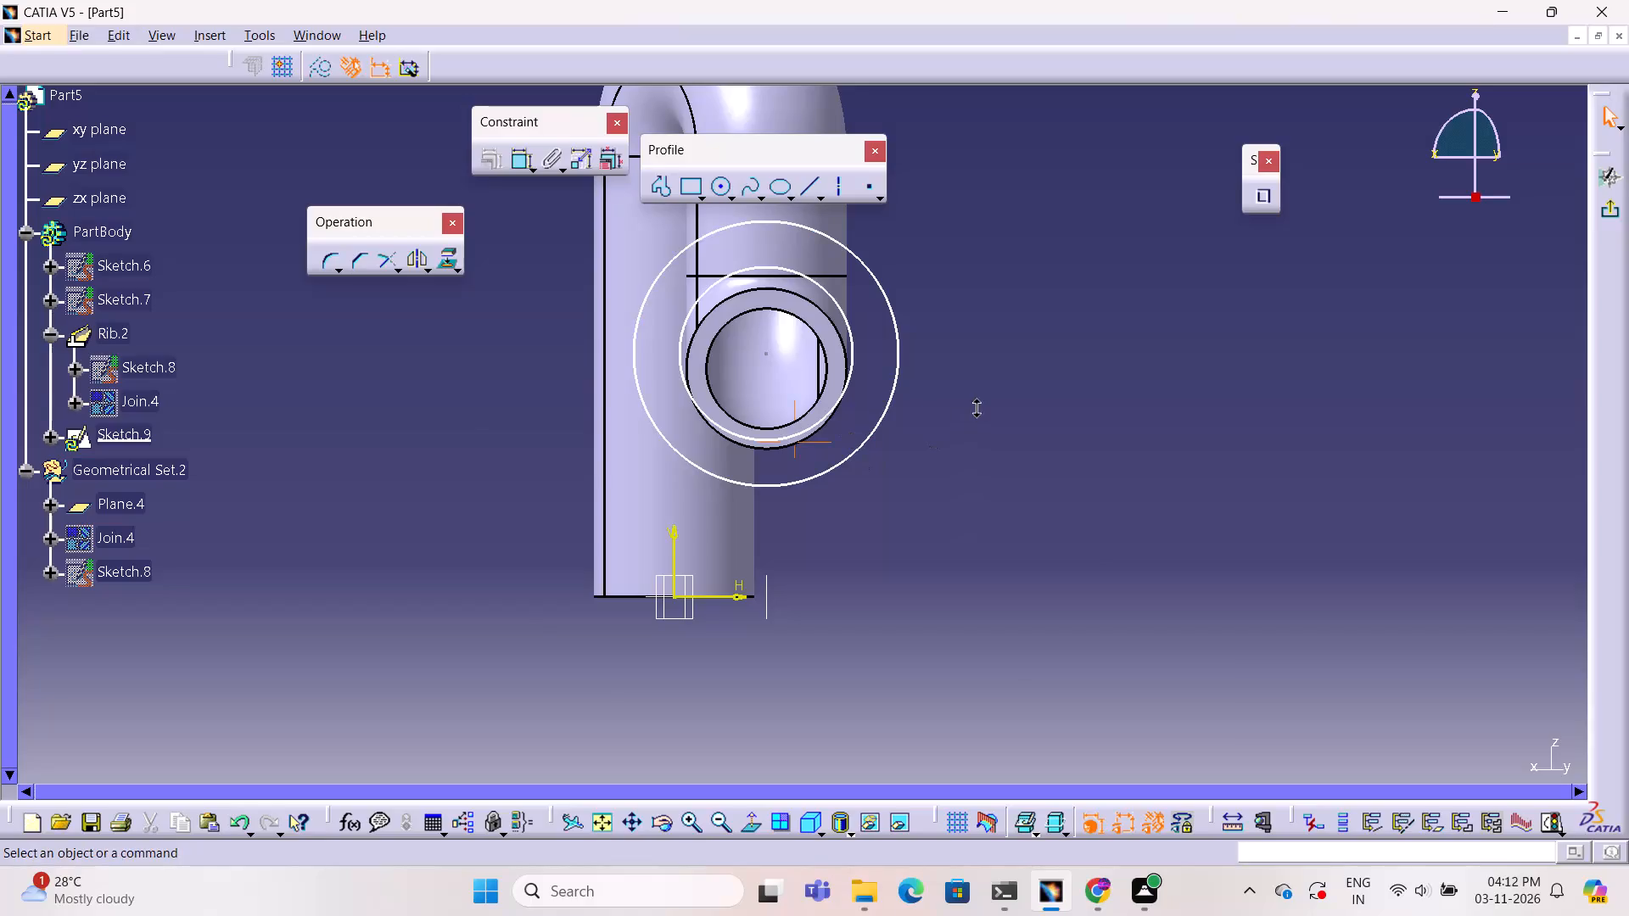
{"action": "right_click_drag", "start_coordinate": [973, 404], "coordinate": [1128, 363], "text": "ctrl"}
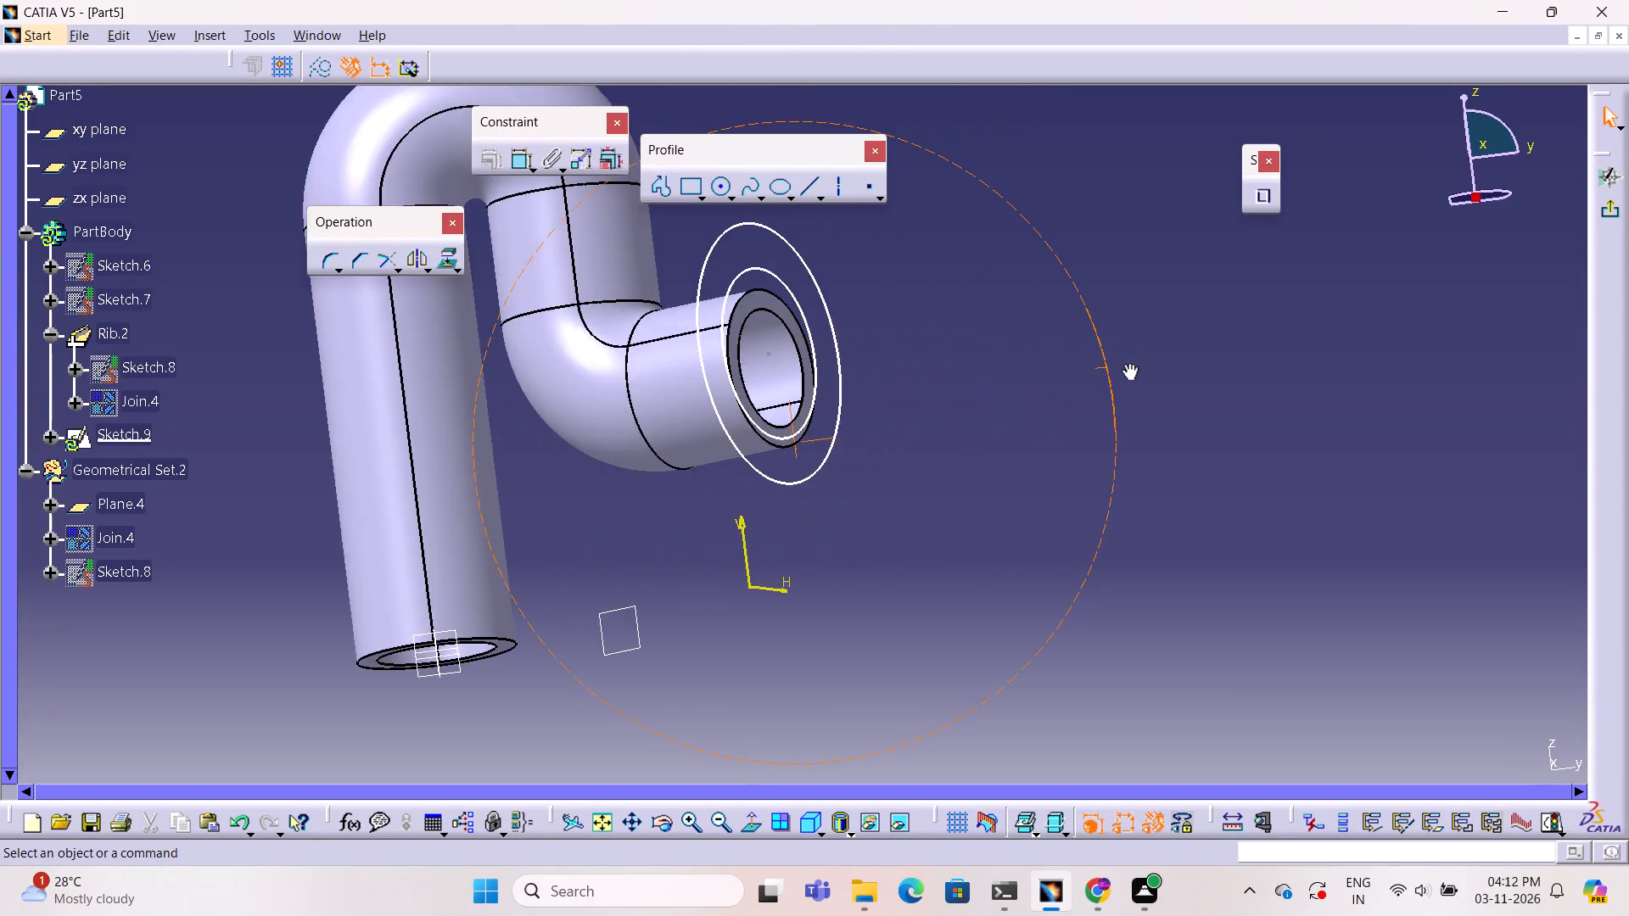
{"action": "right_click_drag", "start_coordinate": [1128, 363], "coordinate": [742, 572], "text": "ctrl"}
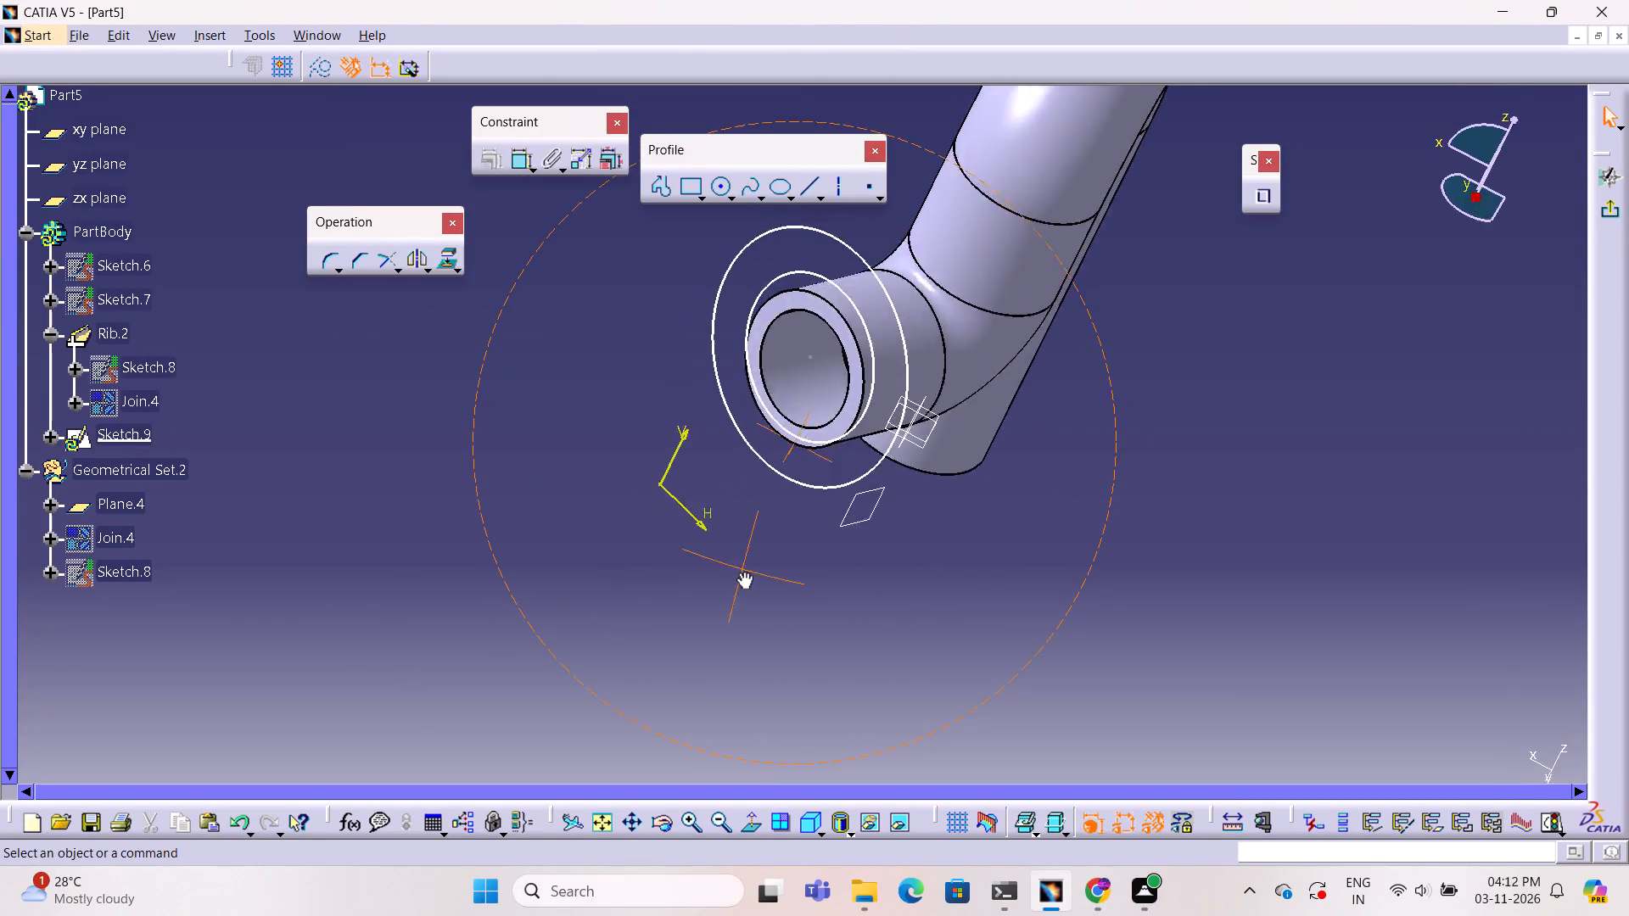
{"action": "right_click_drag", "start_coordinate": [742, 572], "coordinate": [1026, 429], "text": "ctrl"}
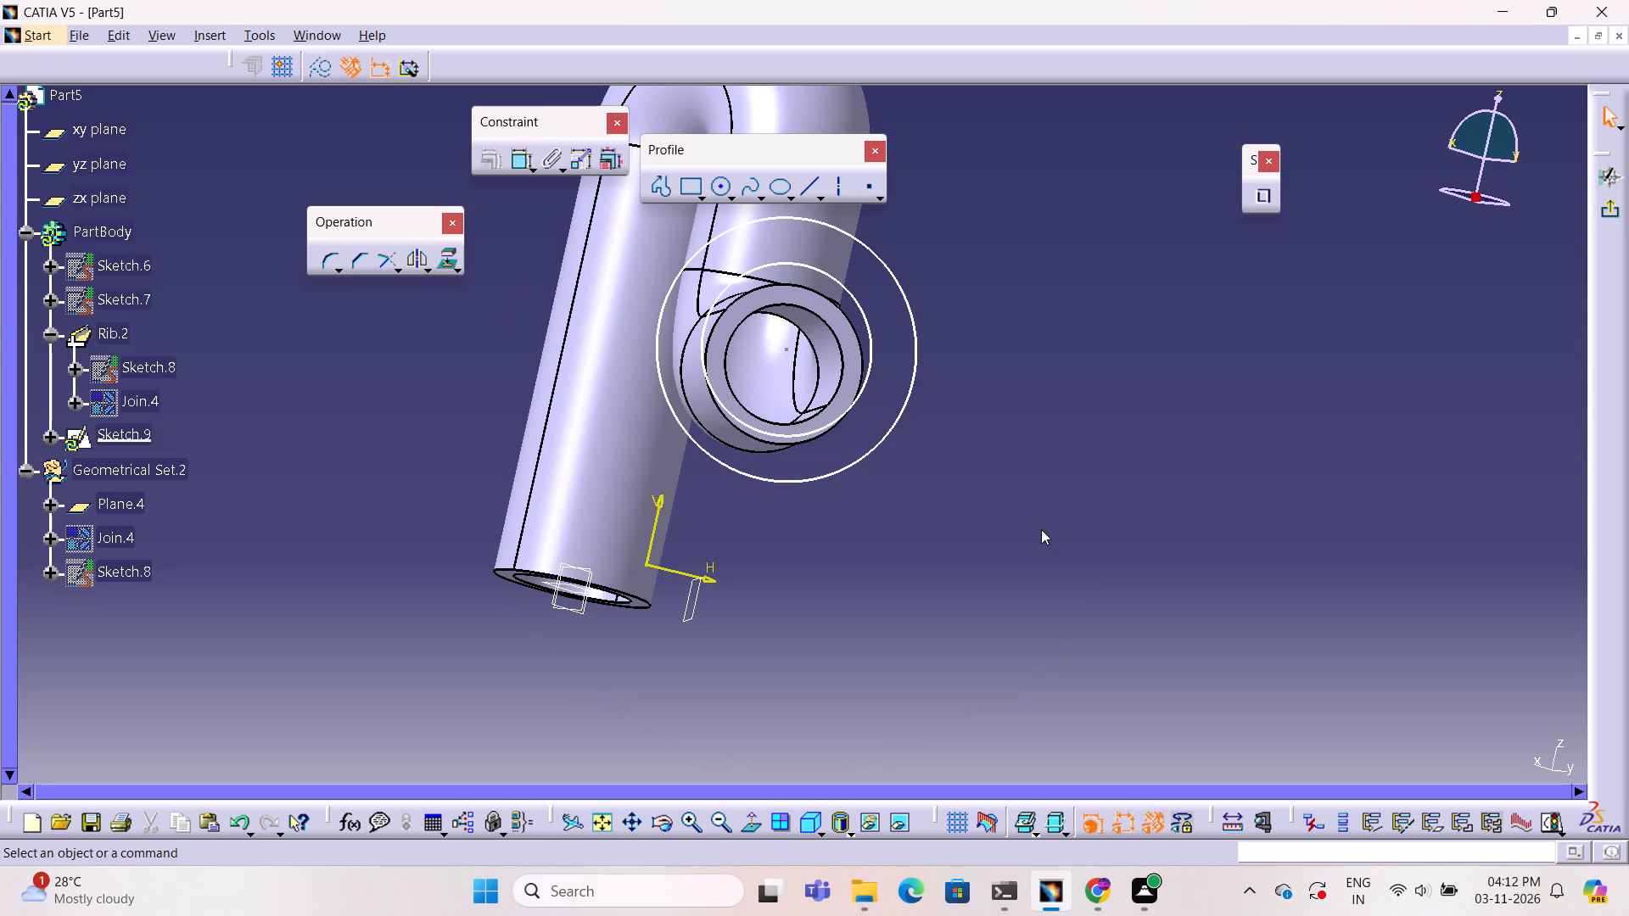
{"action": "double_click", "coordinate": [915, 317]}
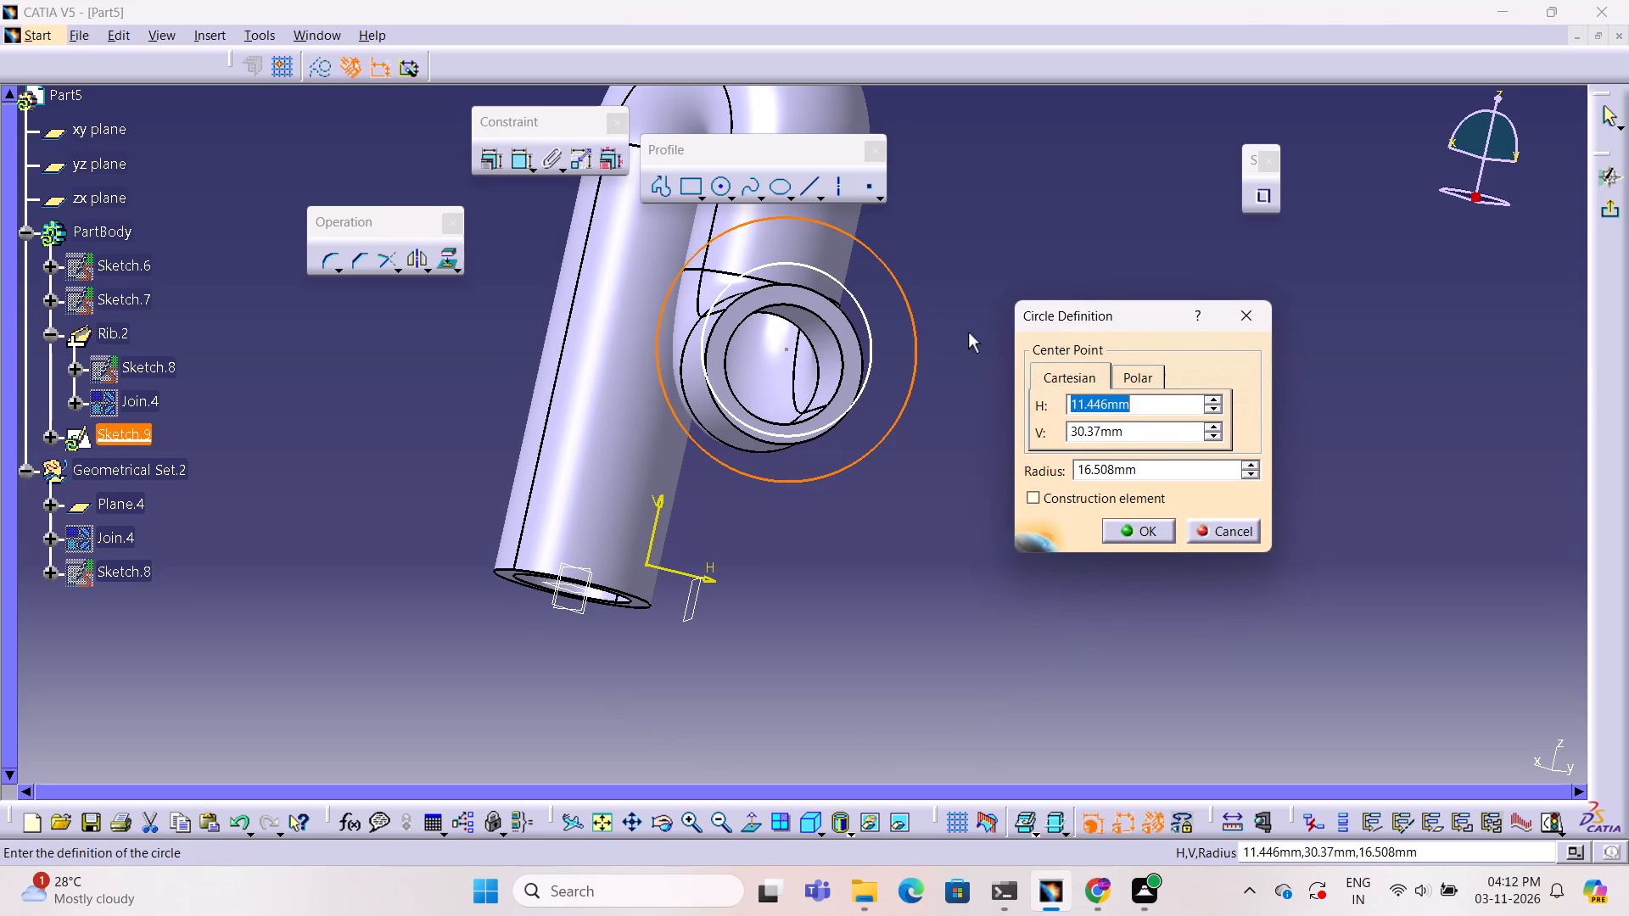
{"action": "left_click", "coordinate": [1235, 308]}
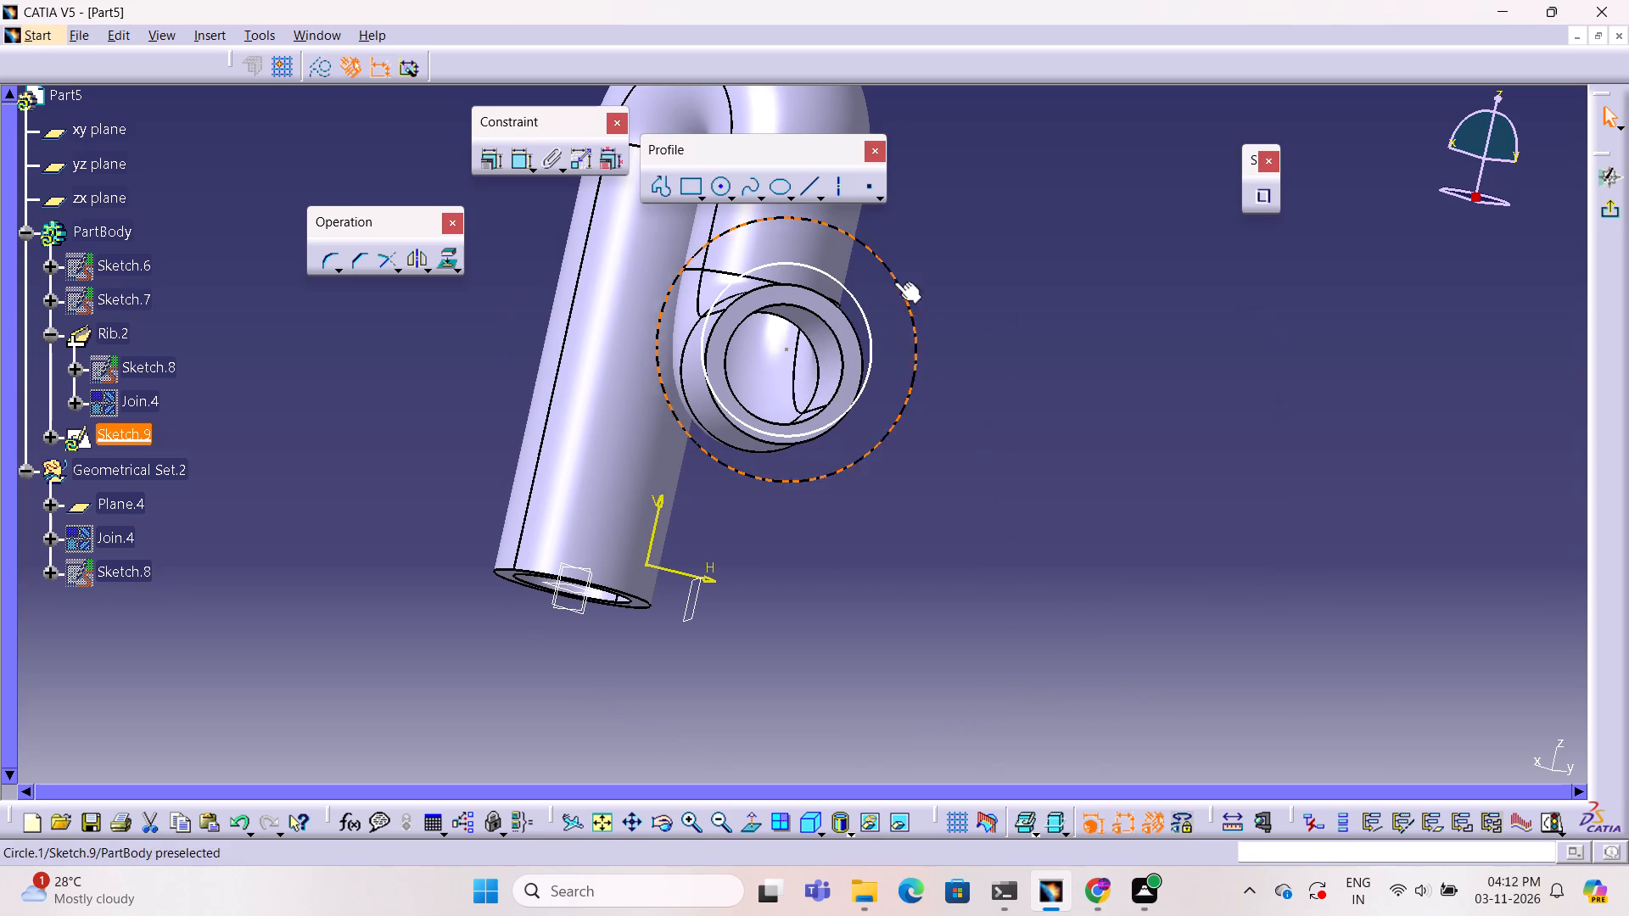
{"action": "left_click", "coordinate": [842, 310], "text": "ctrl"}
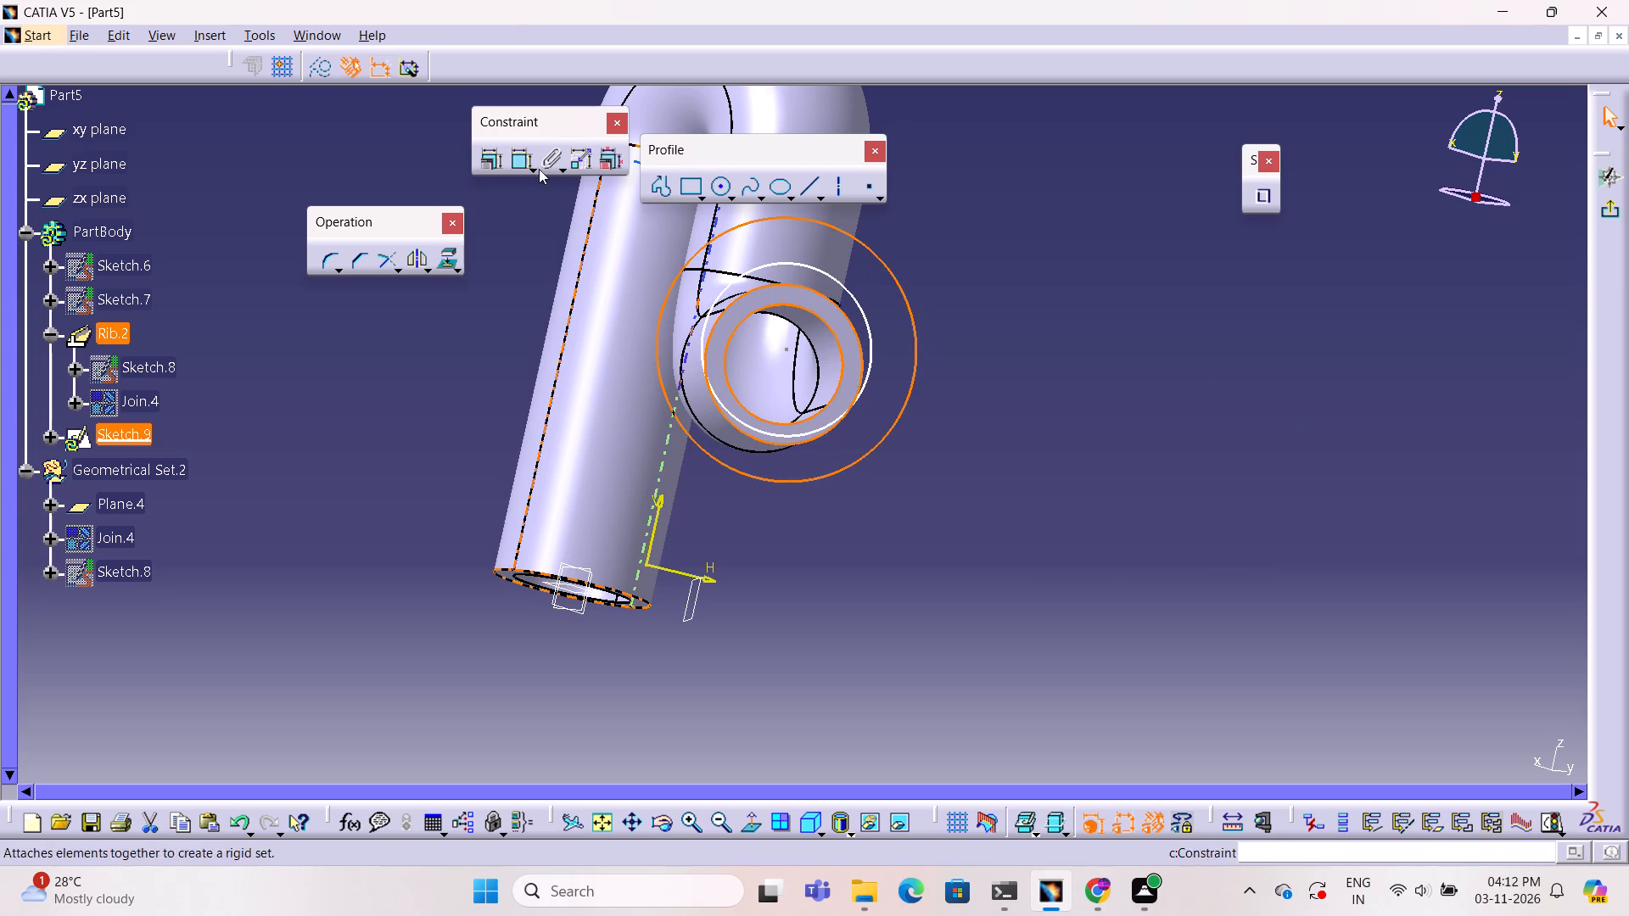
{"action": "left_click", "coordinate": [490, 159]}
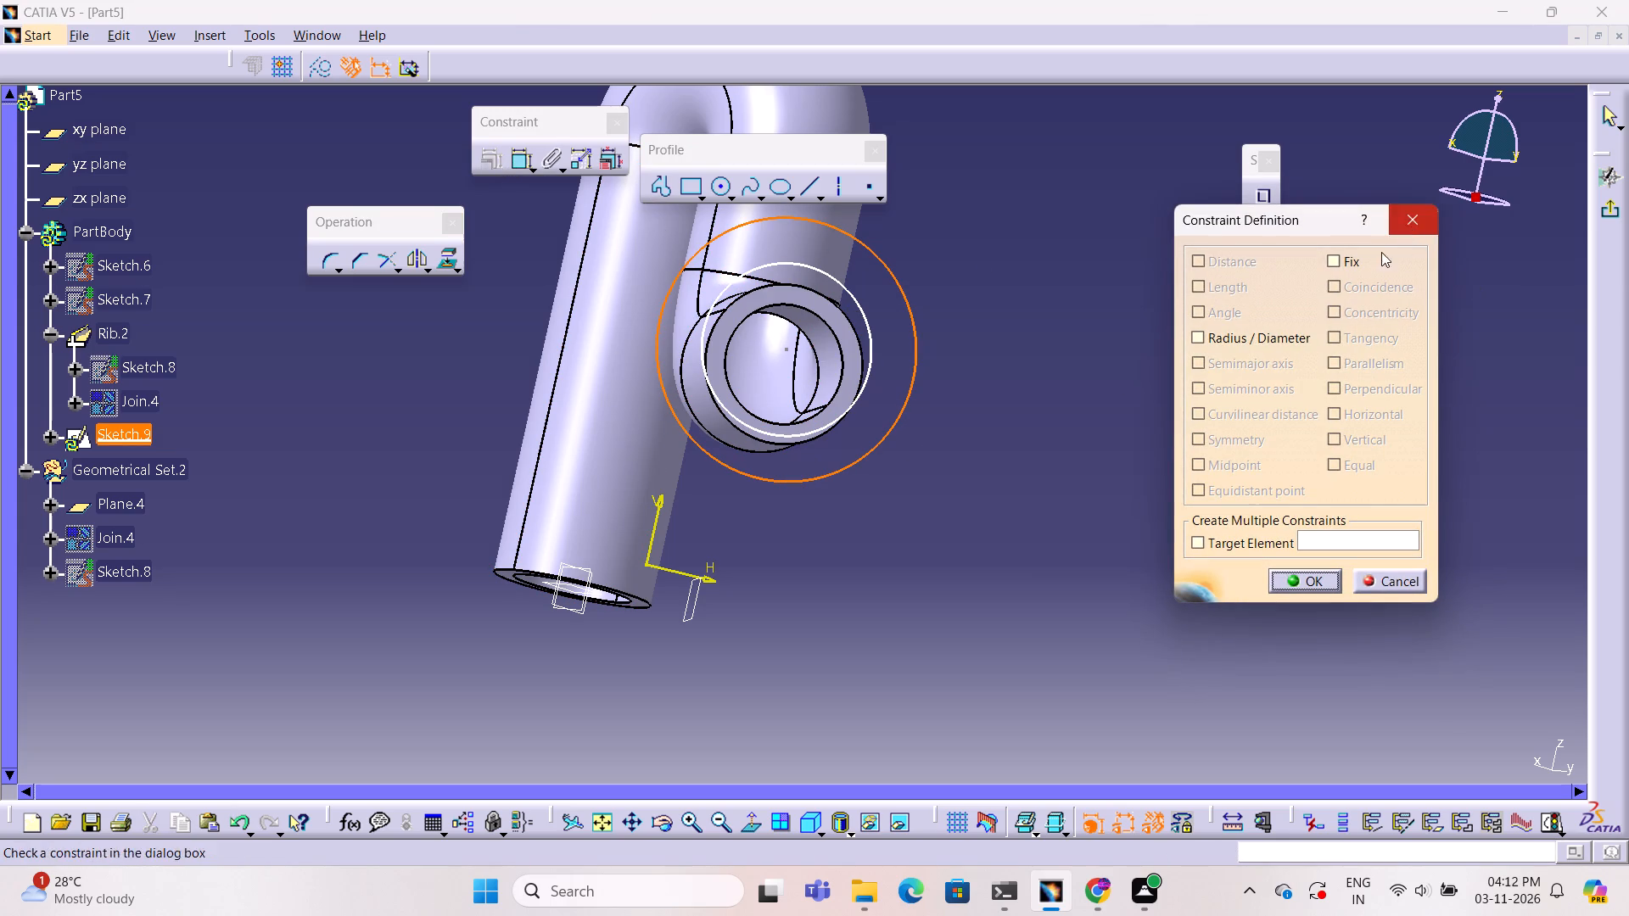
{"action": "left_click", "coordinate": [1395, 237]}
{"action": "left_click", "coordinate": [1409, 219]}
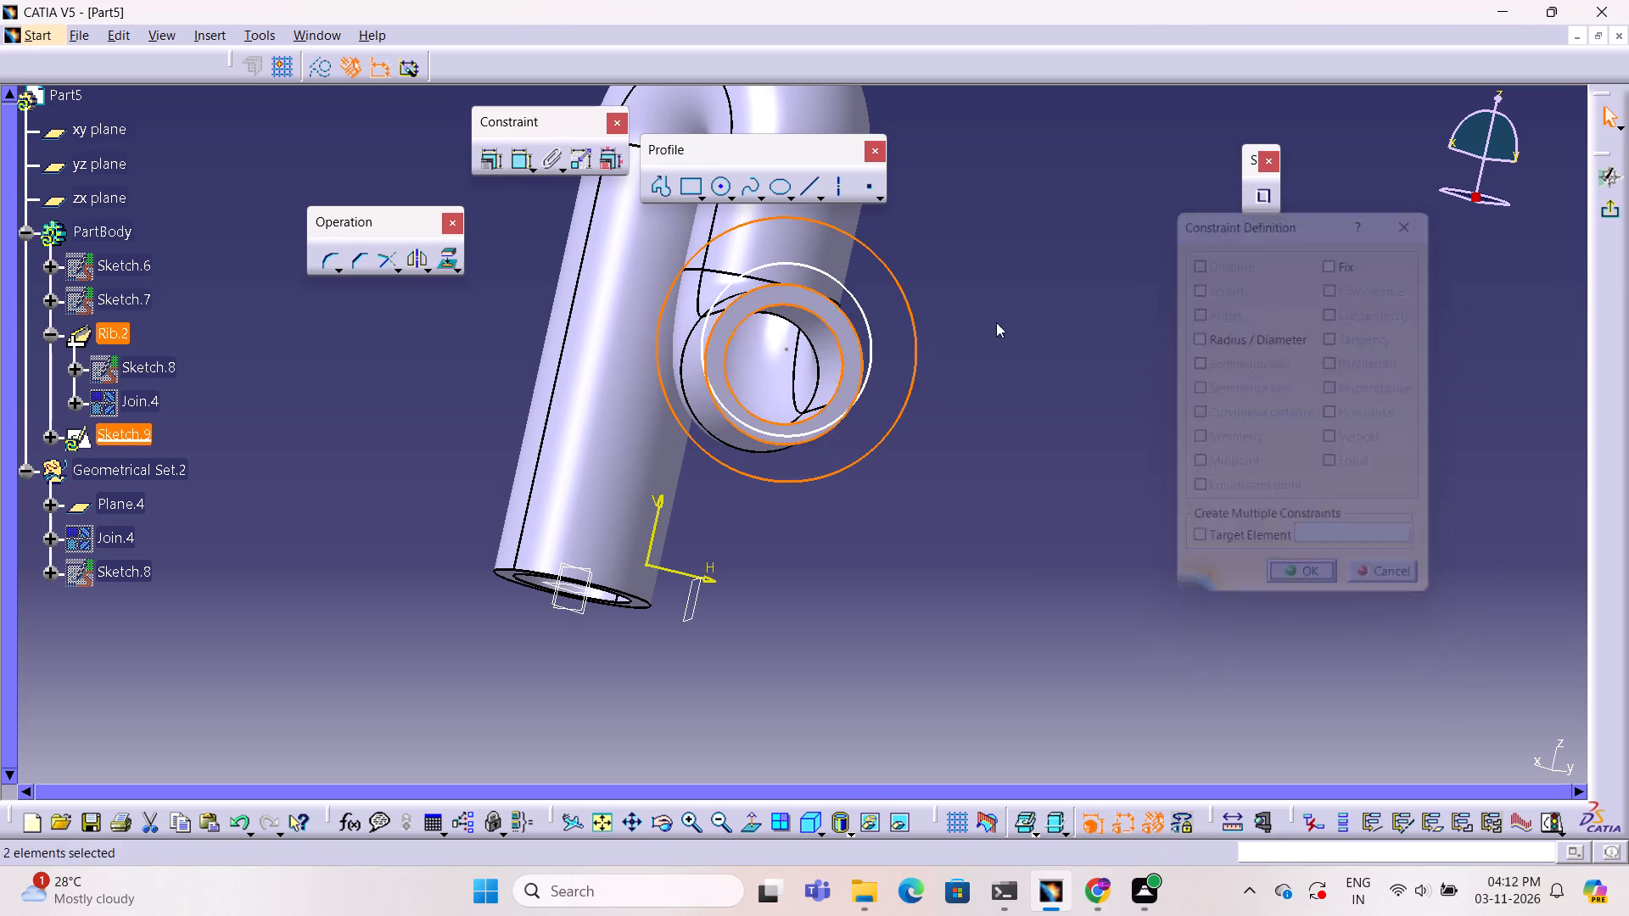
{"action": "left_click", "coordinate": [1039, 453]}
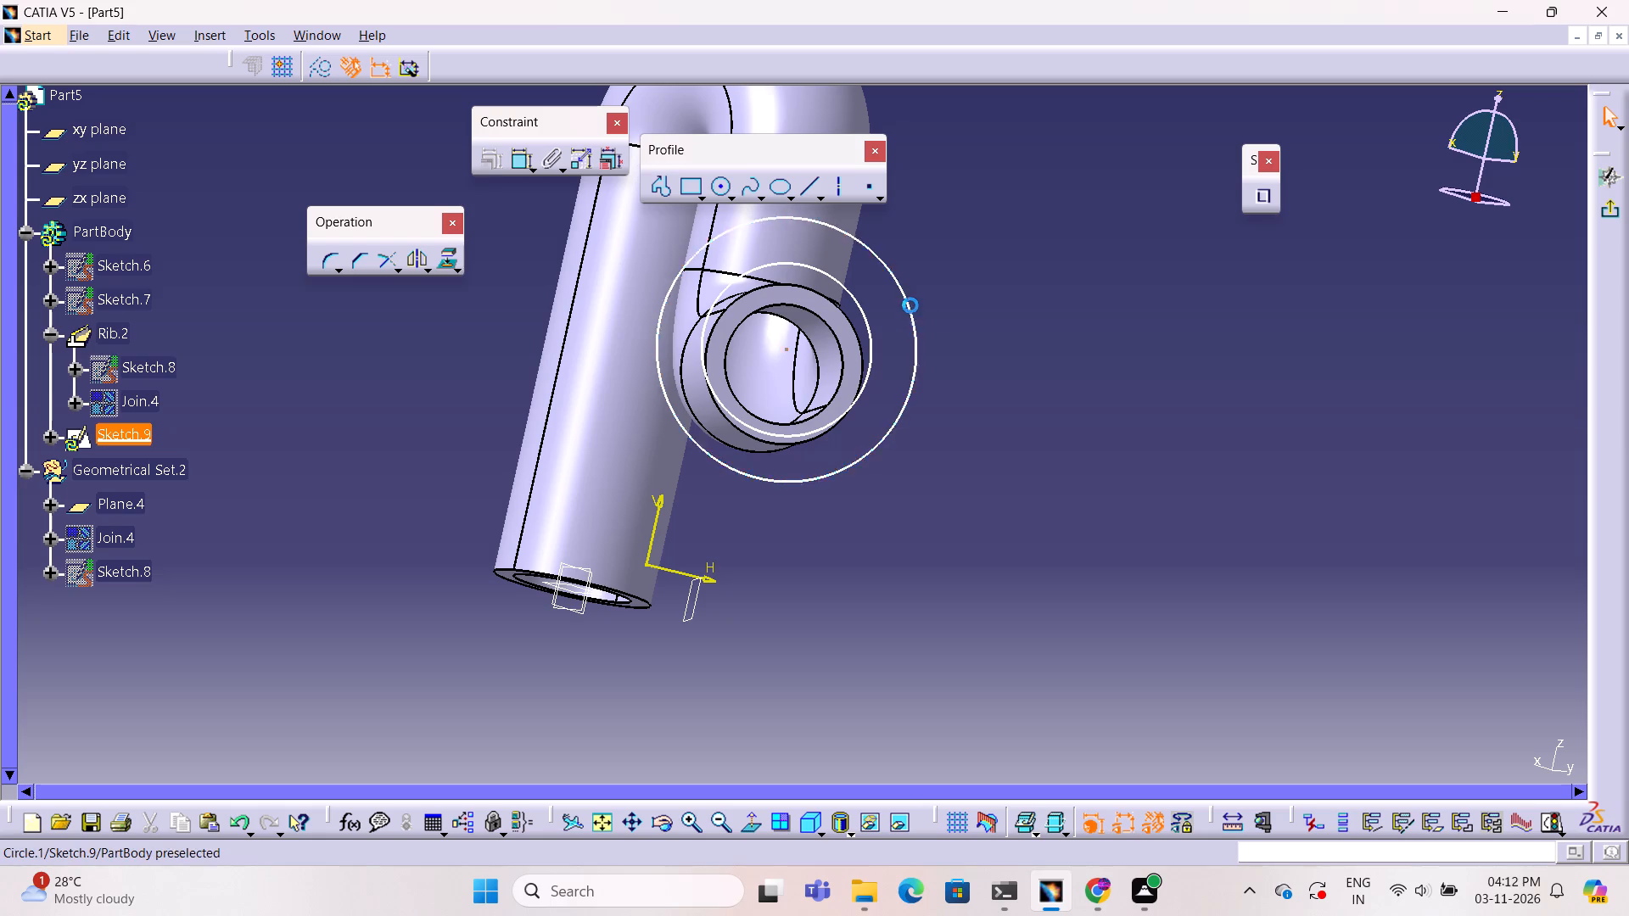
Constrain the outer flange circle to be concentric with the circular outer edge of the tube's open end.
{"action": "left_click", "coordinate": [910, 305], "text": "ctrl"}
{"action": "left_click", "coordinate": [843, 313], "text": "ctrl"}
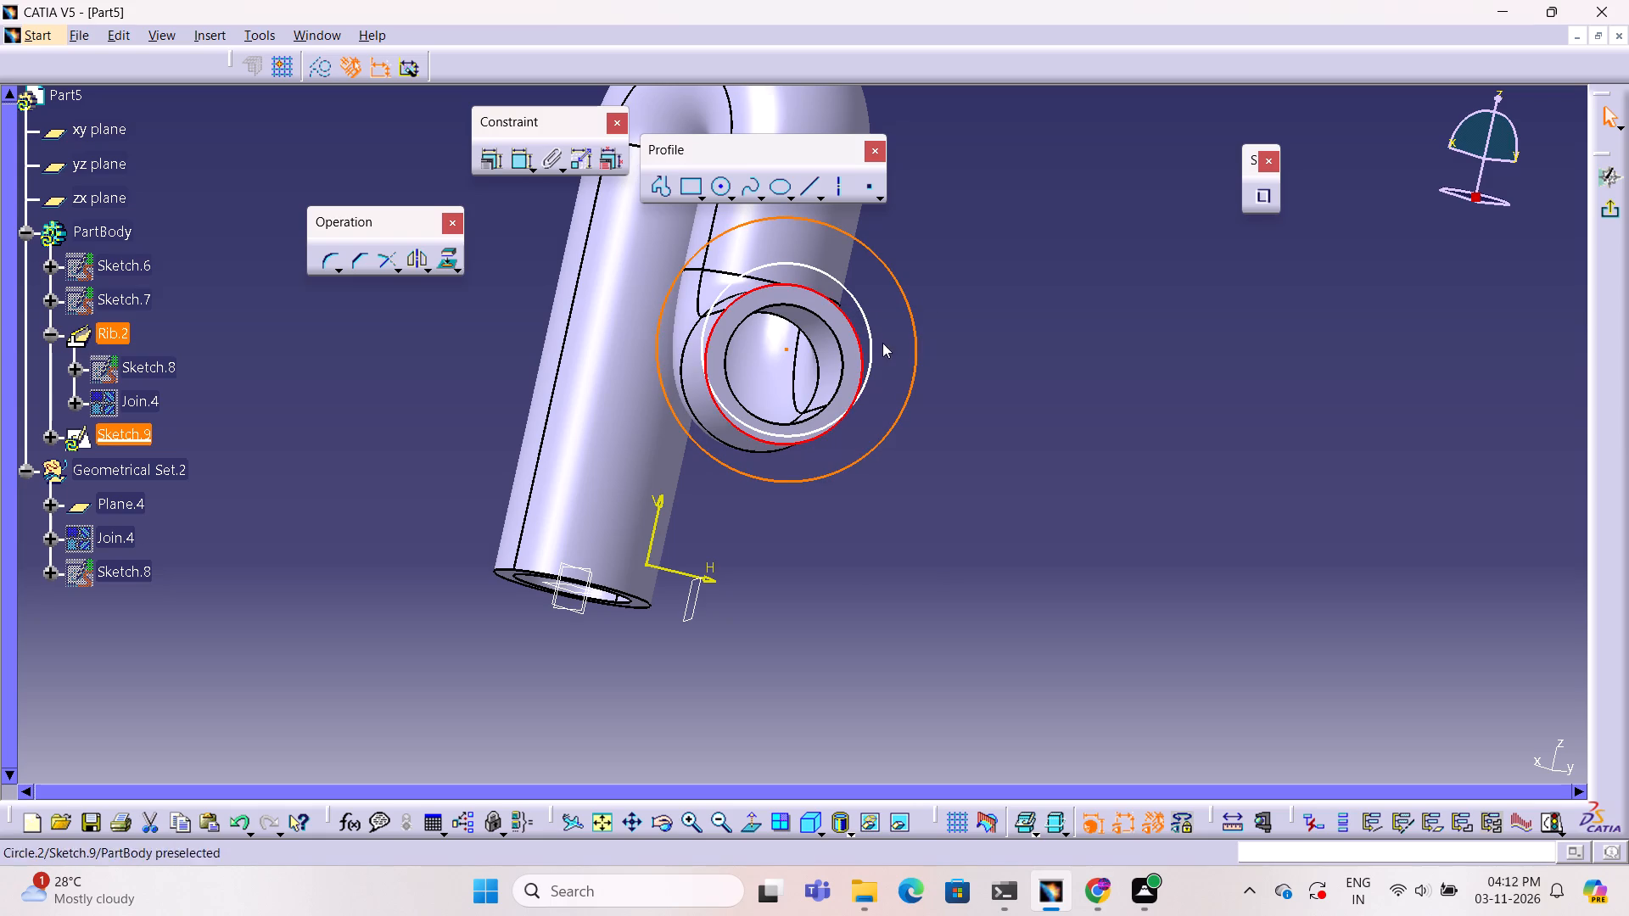
{"action": "left_click", "coordinate": [494, 163]}
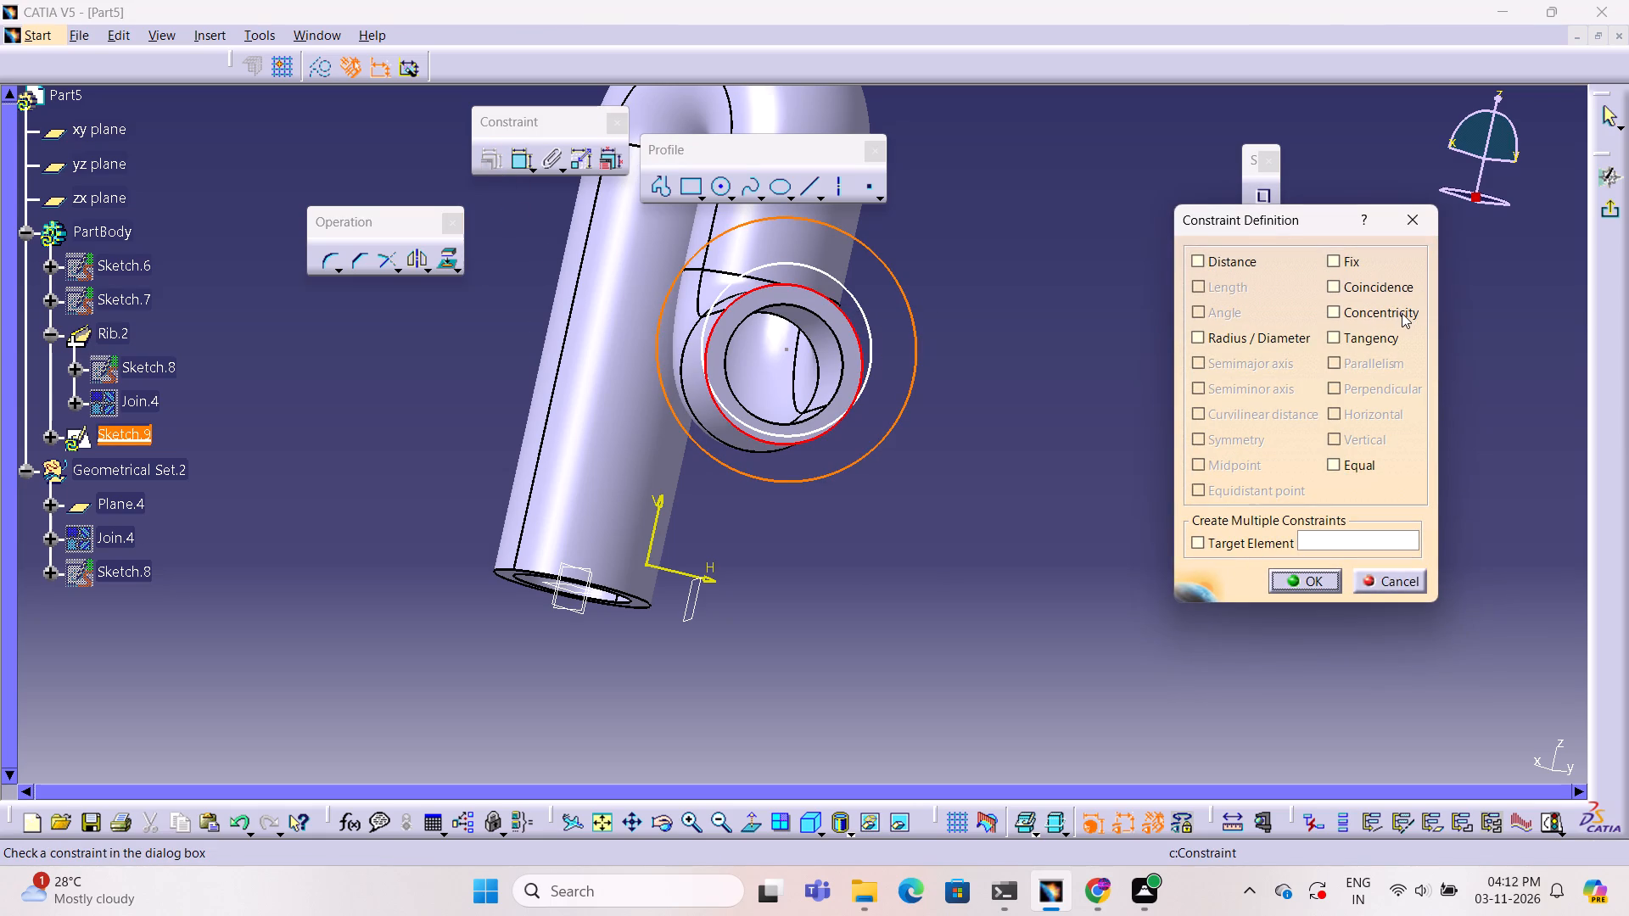
{"action": "left_click", "coordinate": [1335, 308]}
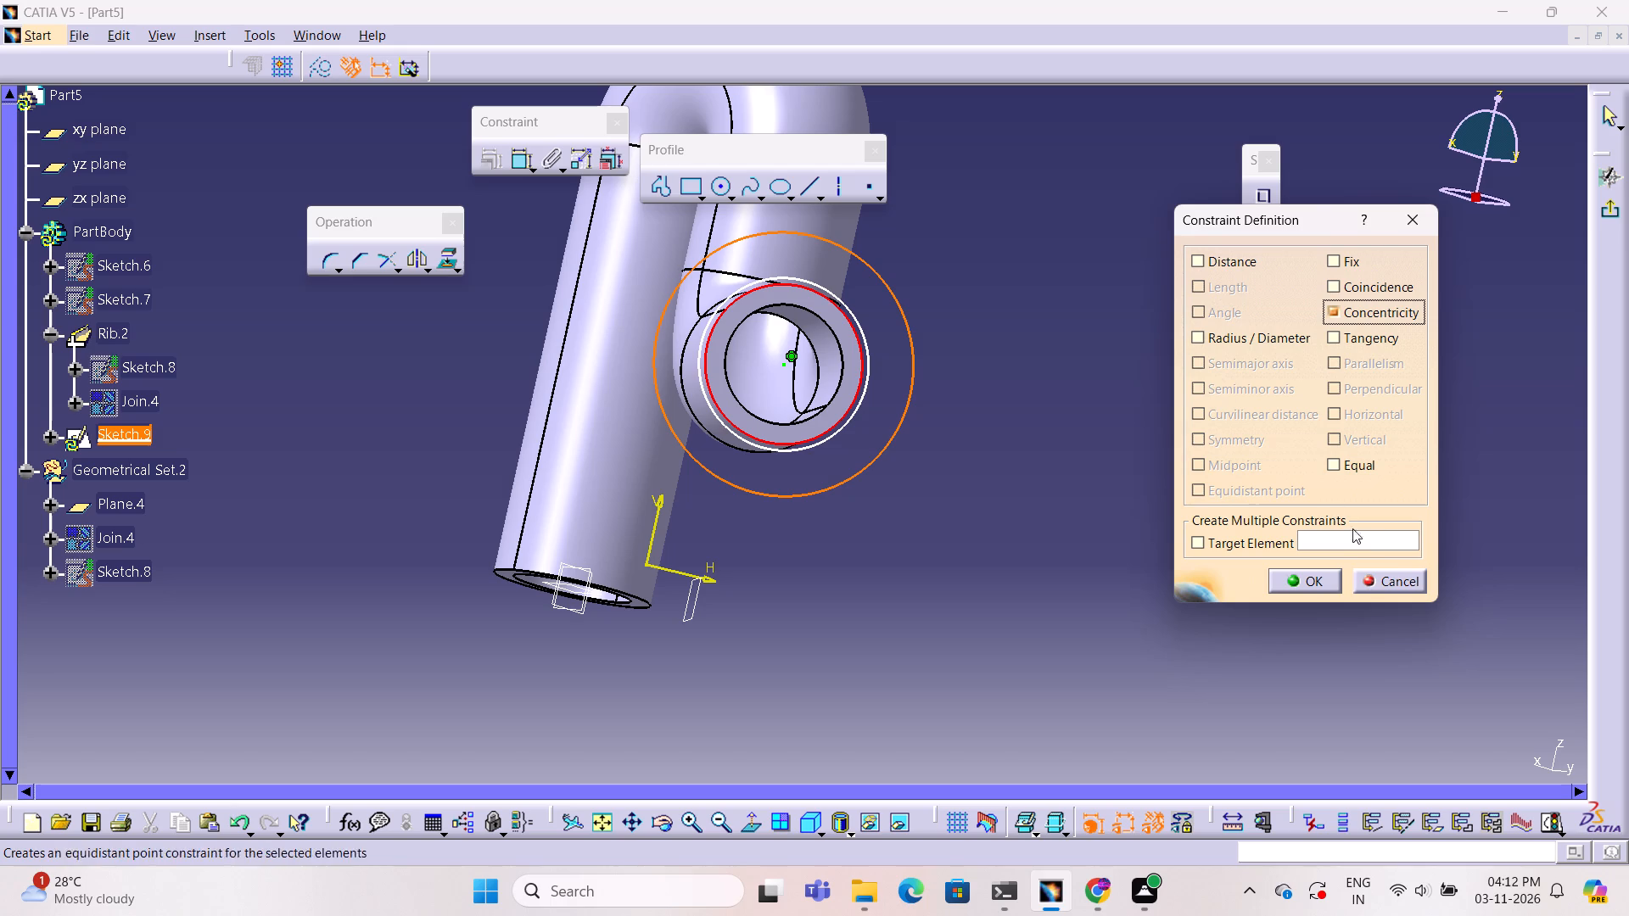
{"action": "left_click", "coordinate": [1324, 583]}
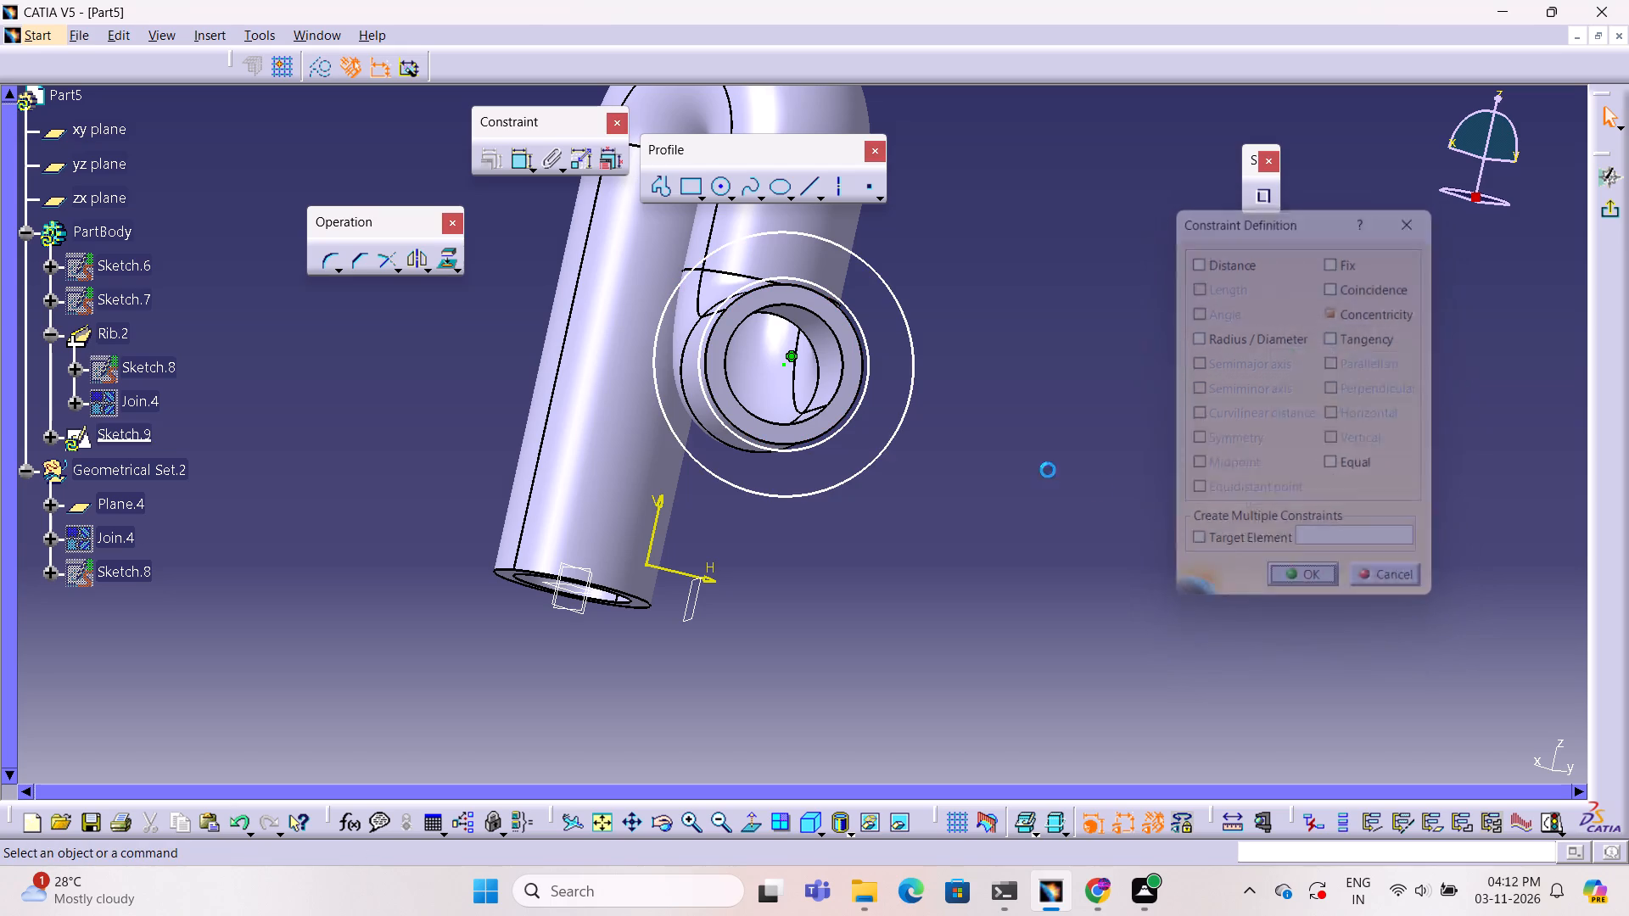
{"action": "left_click", "coordinate": [1047, 469]}
Delete the inner flange circle that lies just outside the tube's outer edge.
{"action": "middle_click", "coordinate": [1074, 456], "text": "ctrl"}
{"action": "right_click_drag", "start_coordinate": [1074, 456], "coordinate": [1009, 375], "text": "ctrl"}
{"action": "middle_click_drag", "start_coordinate": [1074, 456], "coordinate": [943, 496], "text": "ctrl"}
{"action": "middle_click_drag", "start_coordinate": [891, 517], "coordinate": [944, 443], "text": "ctrl"}
{"action": "middle_click", "coordinate": [1009, 375], "text": "ctrl"}
{"action": "right_click", "coordinate": [1009, 375], "text": "ctrl"}
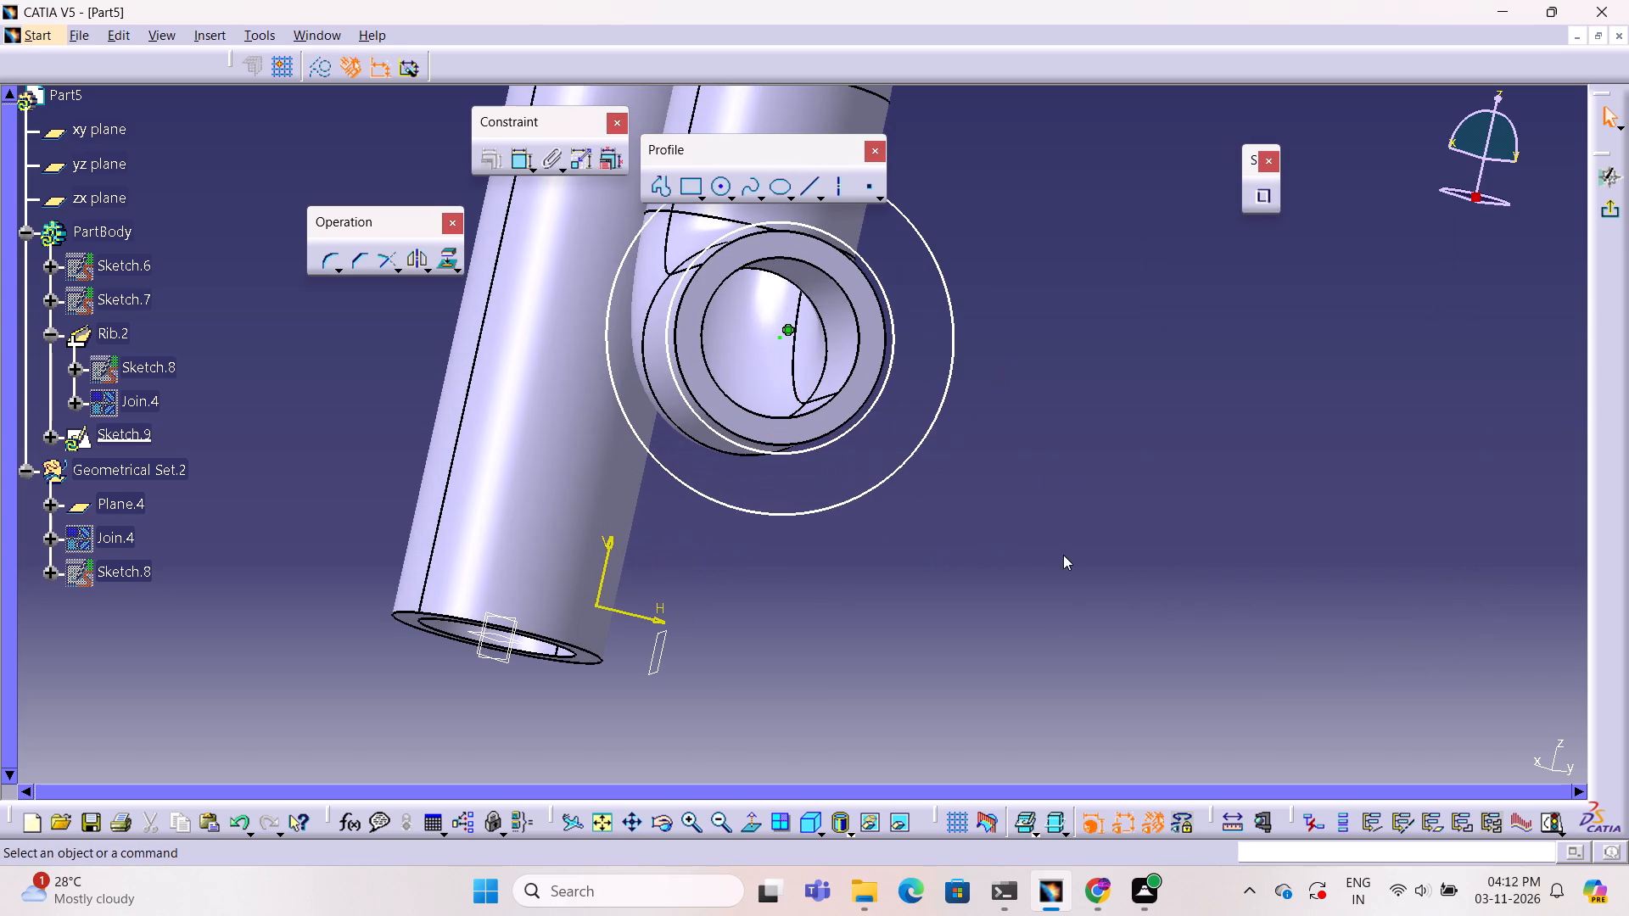
{"action": "middle_click_drag", "start_coordinate": [1007, 431], "coordinate": [1005, 430]}
{"action": "right_click_drag", "start_coordinate": [1007, 431], "coordinate": [1005, 430], "text": "ctrl"}
{"action": "middle_click_drag", "start_coordinate": [1005, 430], "coordinate": [904, 457]}
{"action": "right_click_drag", "start_coordinate": [1005, 430], "coordinate": [913, 437], "text": "ctrl"}
{"action": "middle_click_drag", "start_coordinate": [898, 461], "coordinate": [890, 466], "text": "ctrl"}
{"action": "middle_click_drag", "start_coordinate": [887, 469], "coordinate": [850, 519], "text": "ctrl"}
{"action": "middle_click_drag", "start_coordinate": [850, 521], "coordinate": [913, 437], "text": "ctrl"}
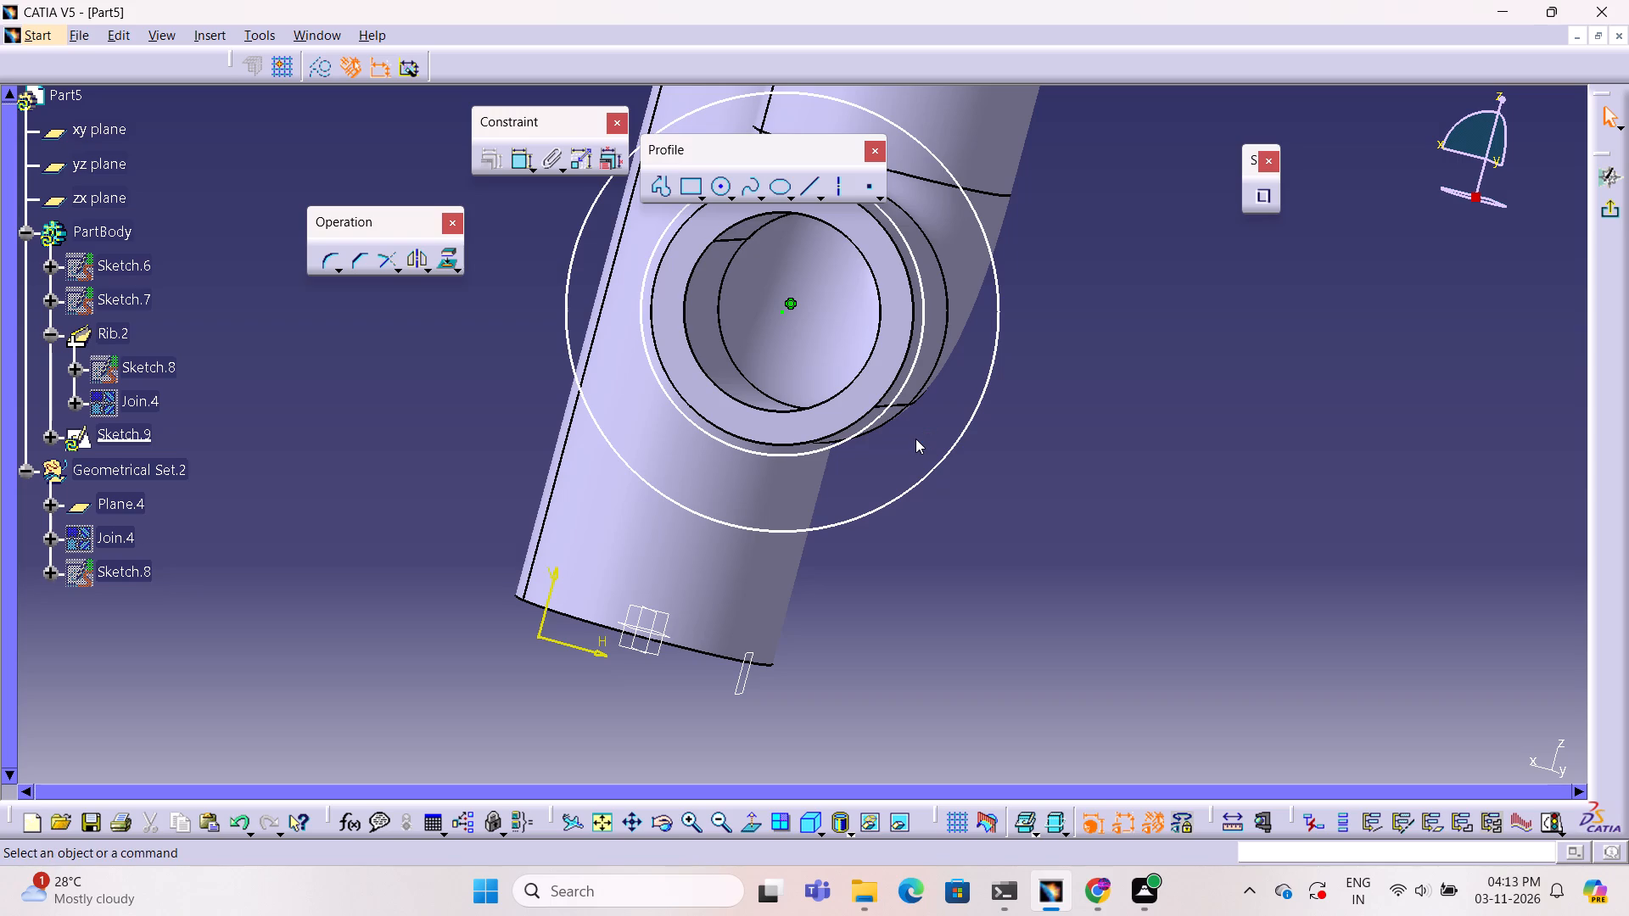
{"action": "left_click", "coordinate": [900, 383]}
{"action": "key", "text": "Delete"}
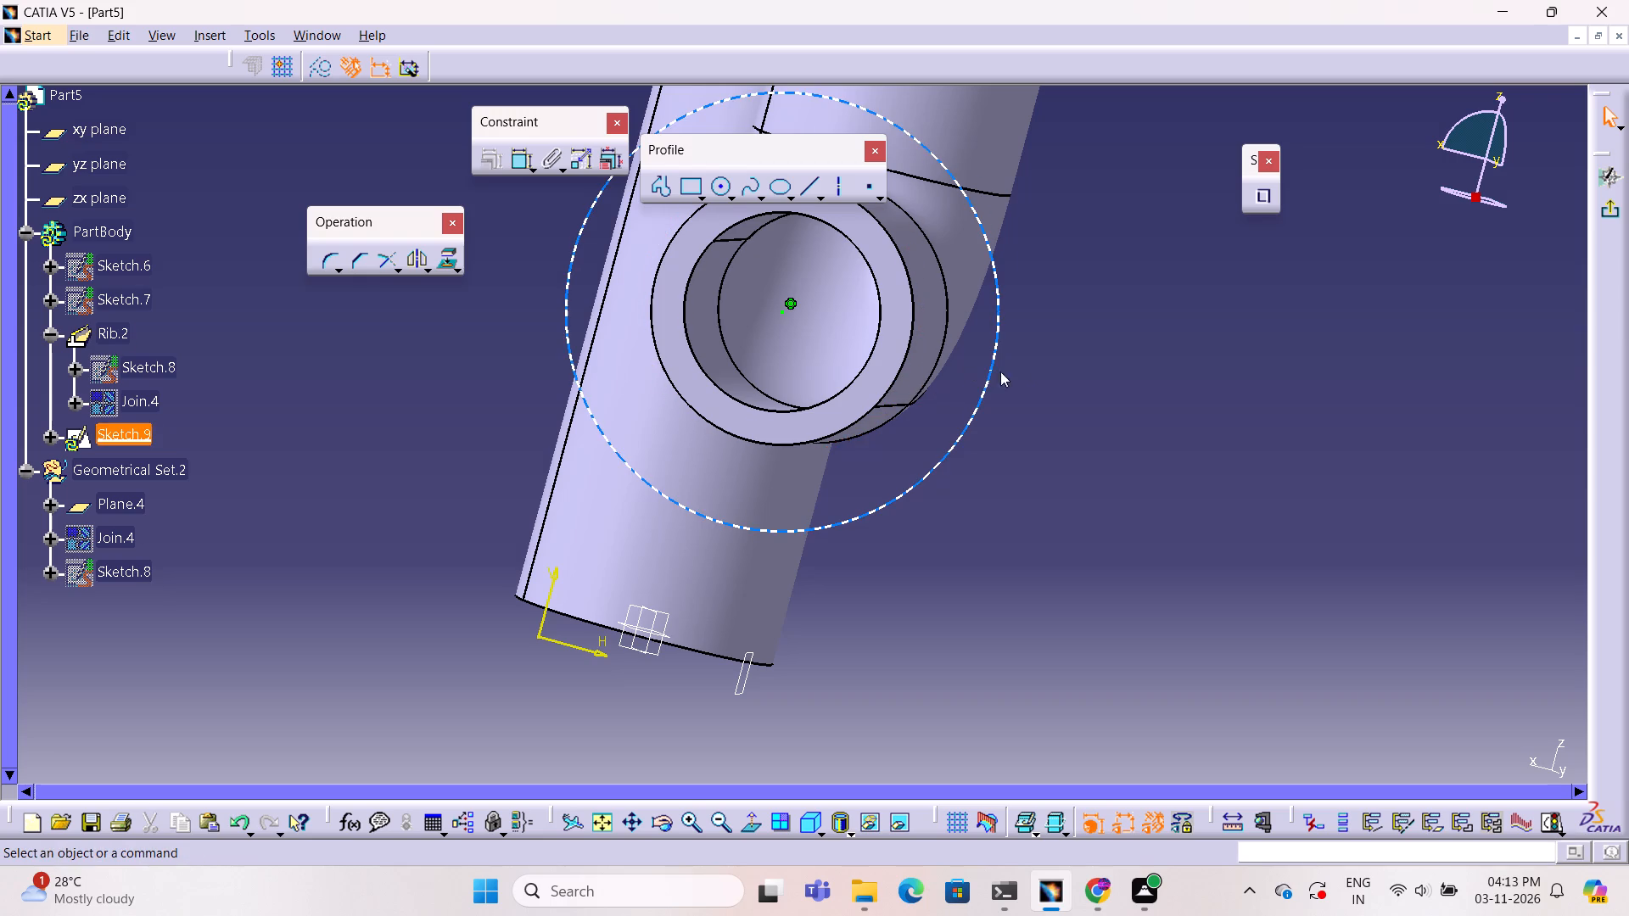
Dimension the remaining flange circle with a diameter of 52 mm and exit the sketch.
{"action": "left_click", "coordinate": [522, 157]}
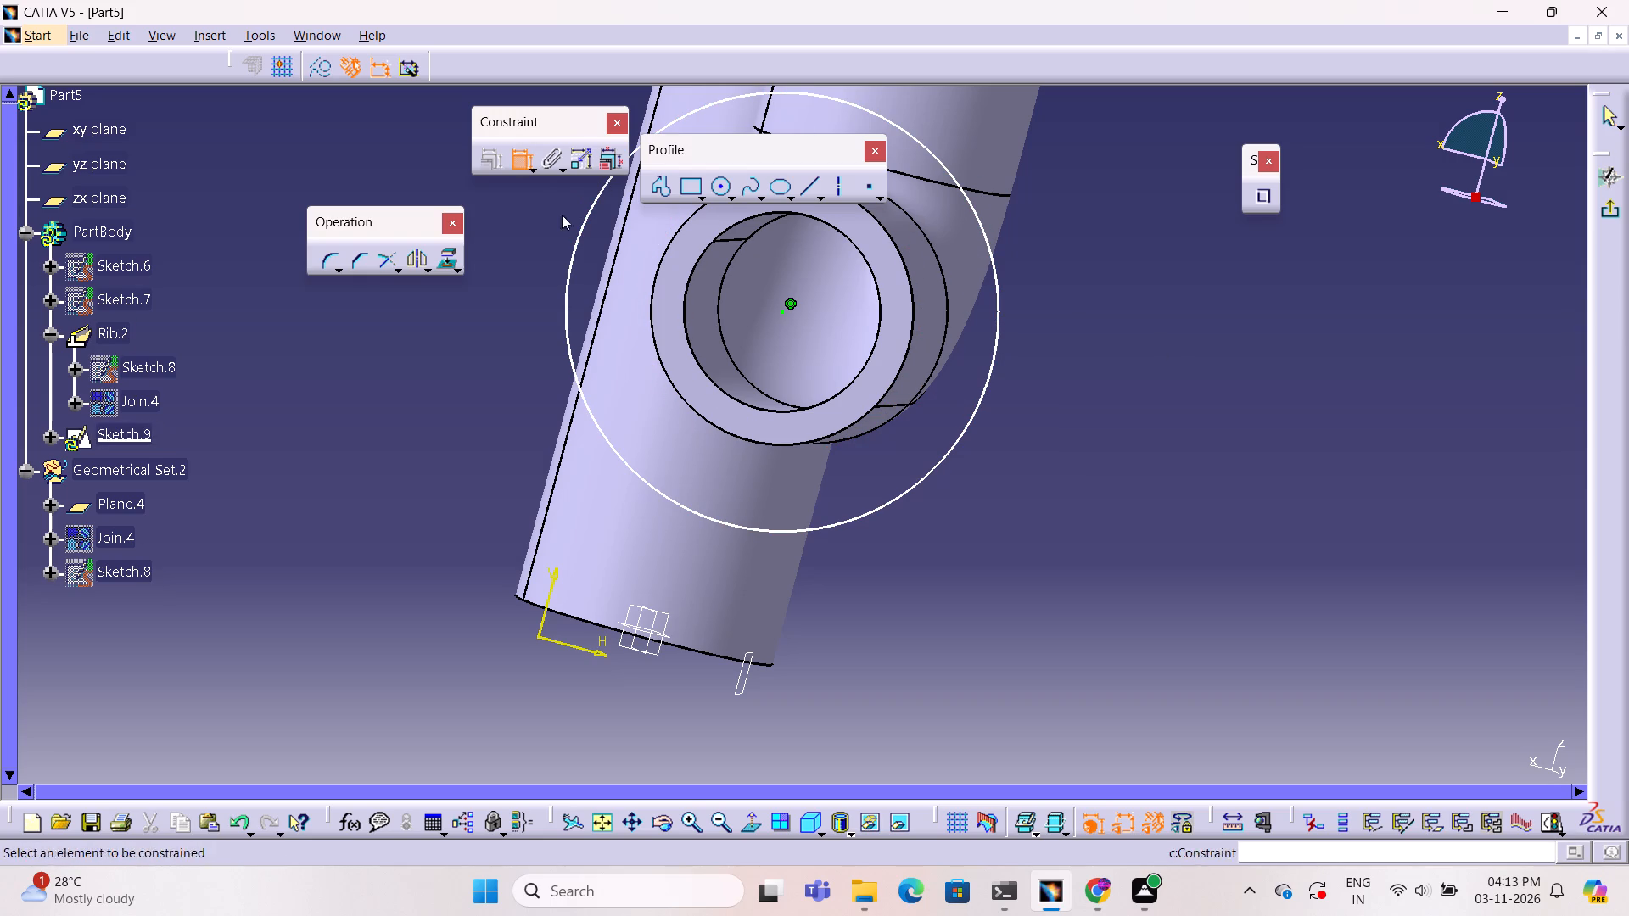
{"action": "left_click", "coordinate": [999, 305]}
{"action": "left_click", "coordinate": [1104, 283]}
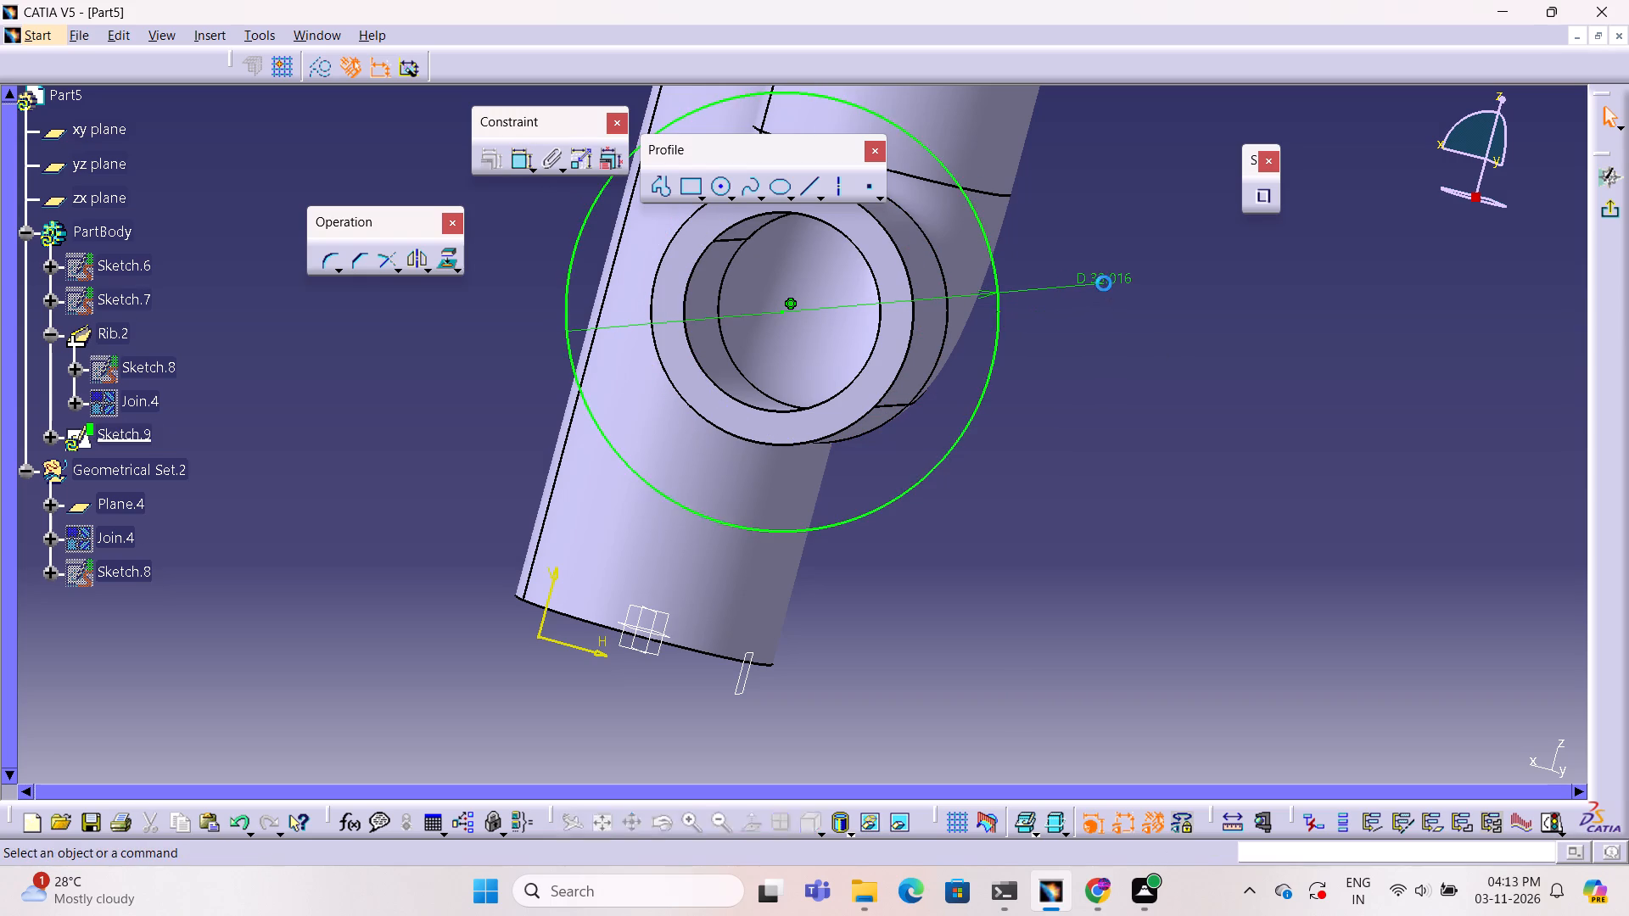
{"action": "double_click", "coordinate": [1107, 275]}
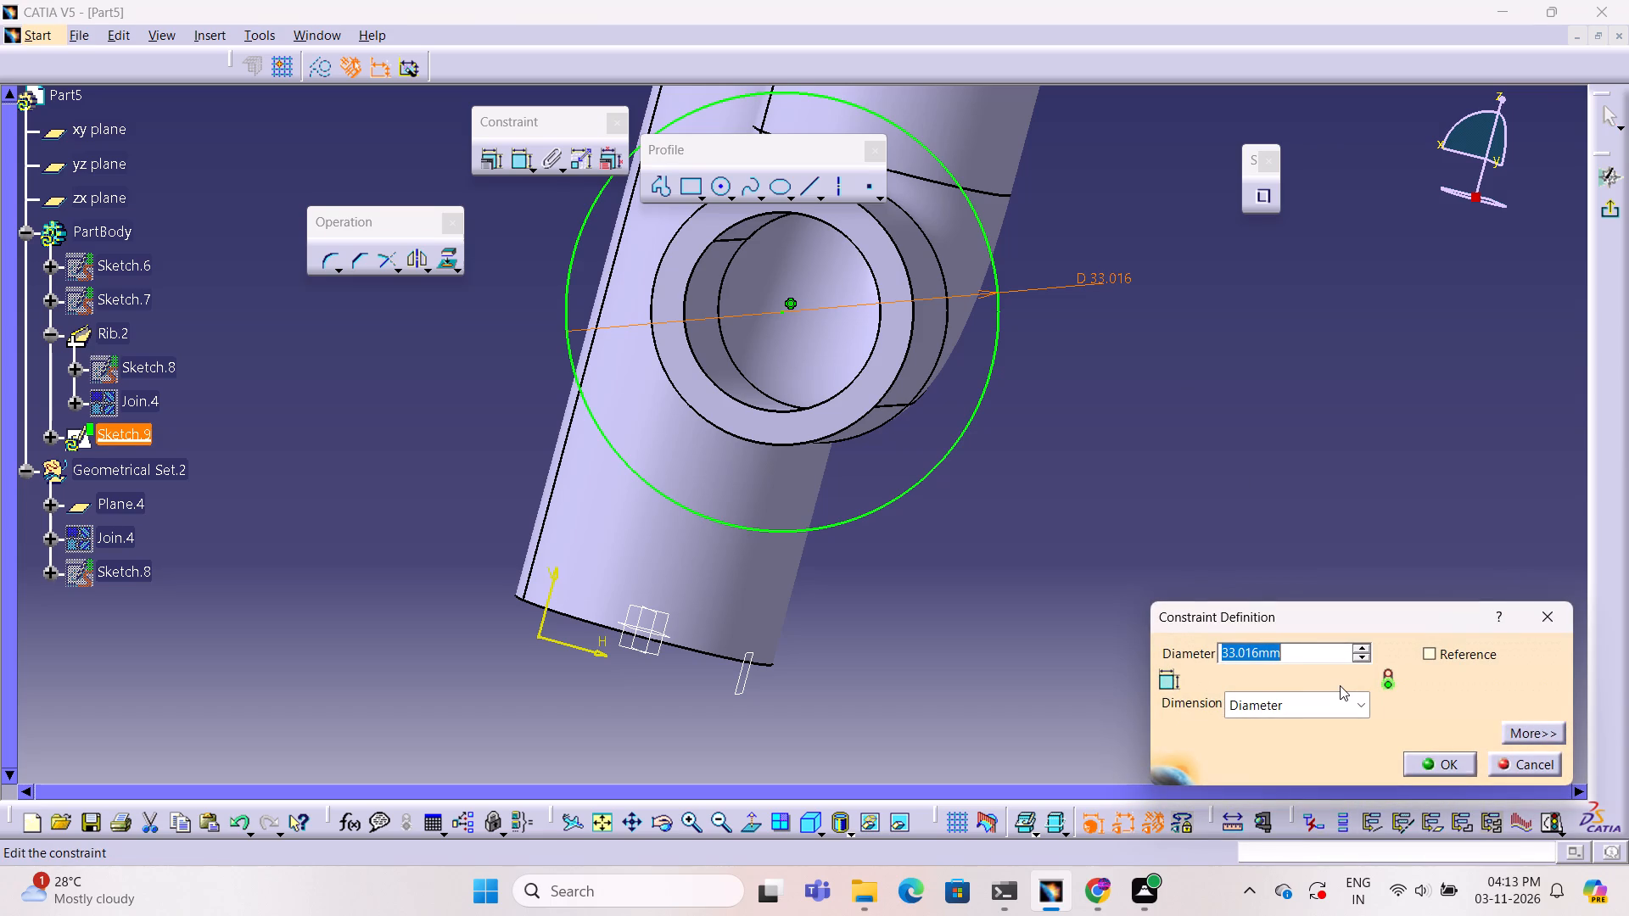
{"action": "type", "text": "52"}
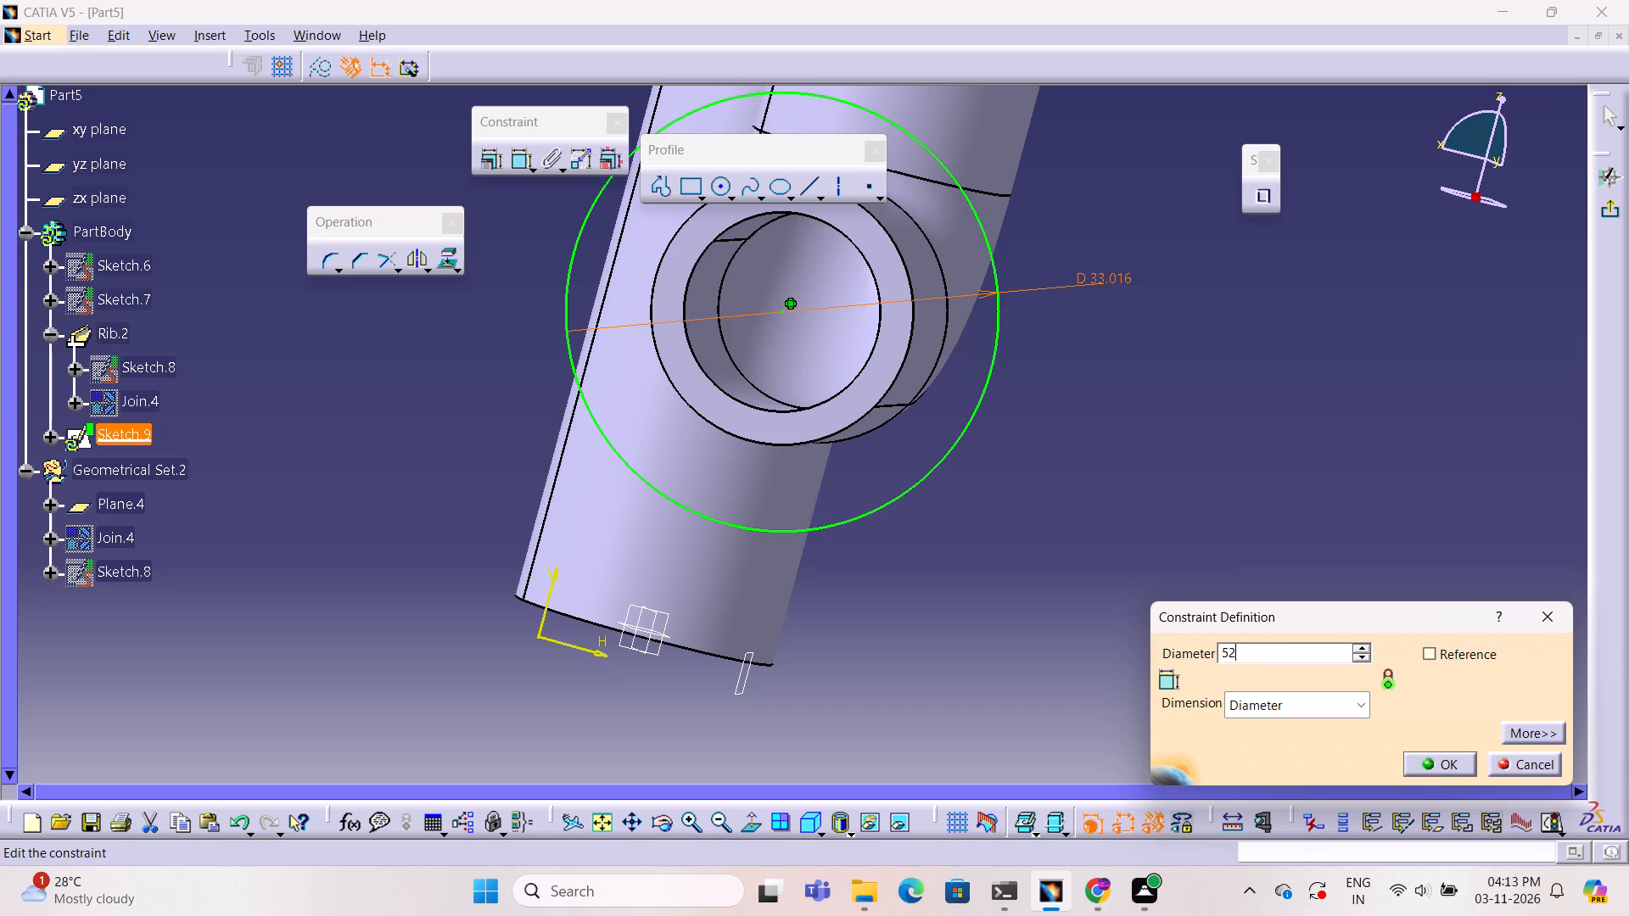
{"action": "key", "text": "Return"}
{"action": "middle_click", "coordinate": [1311, 585], "text": "ctrl"}
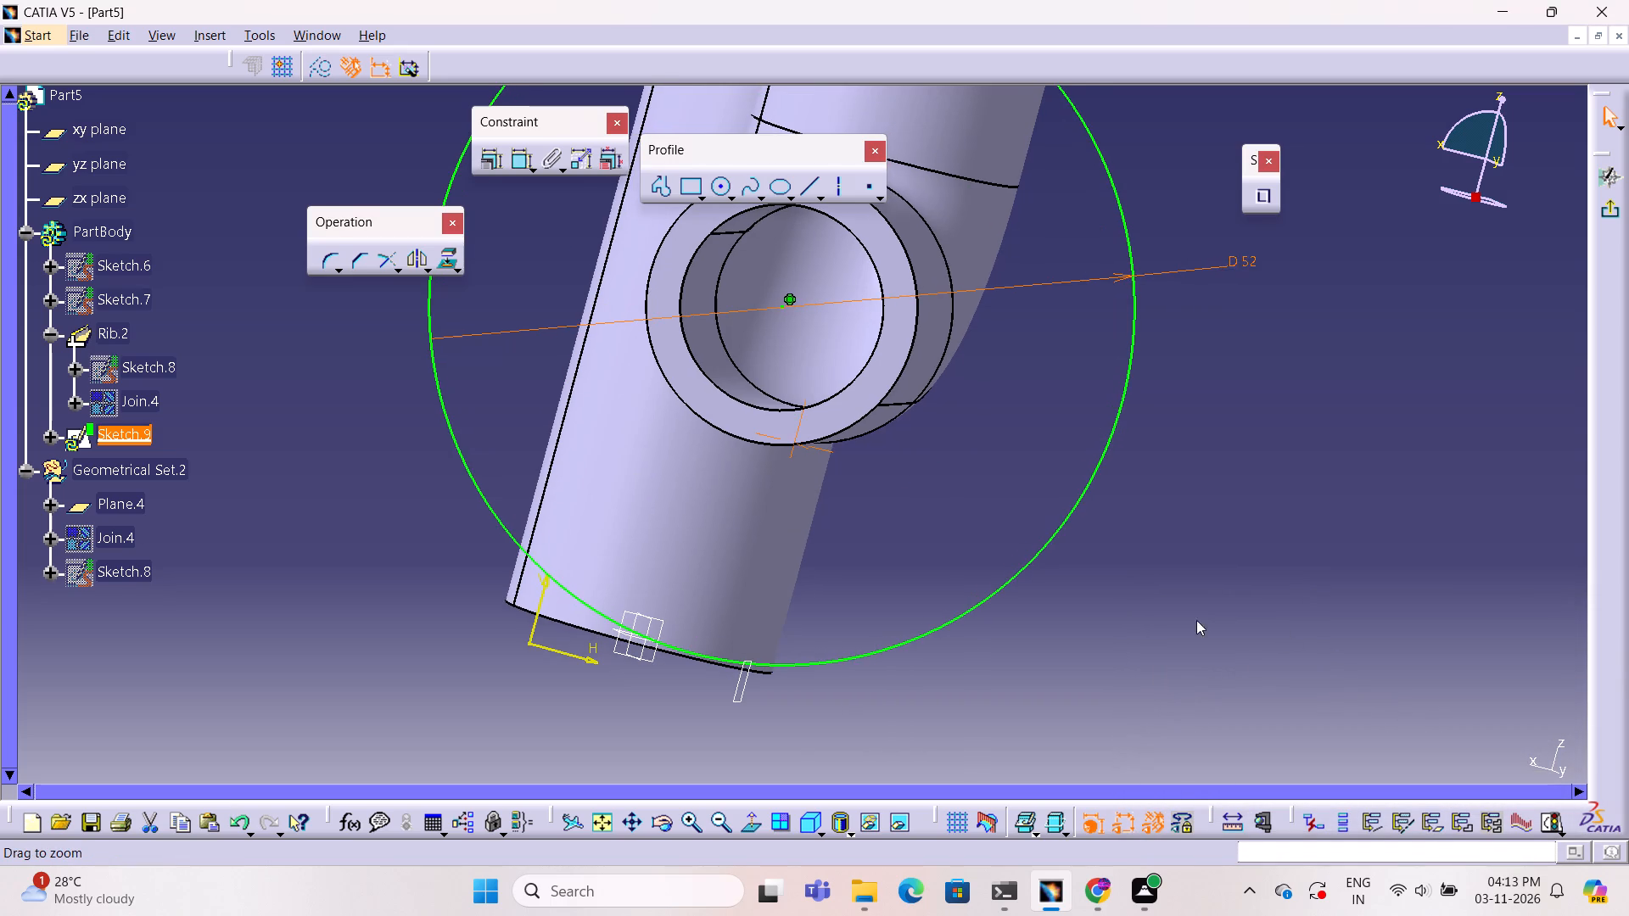
{"action": "middle_click_drag", "start_coordinate": [1216, 495], "coordinate": [1195, 633], "text": "ctrl"}
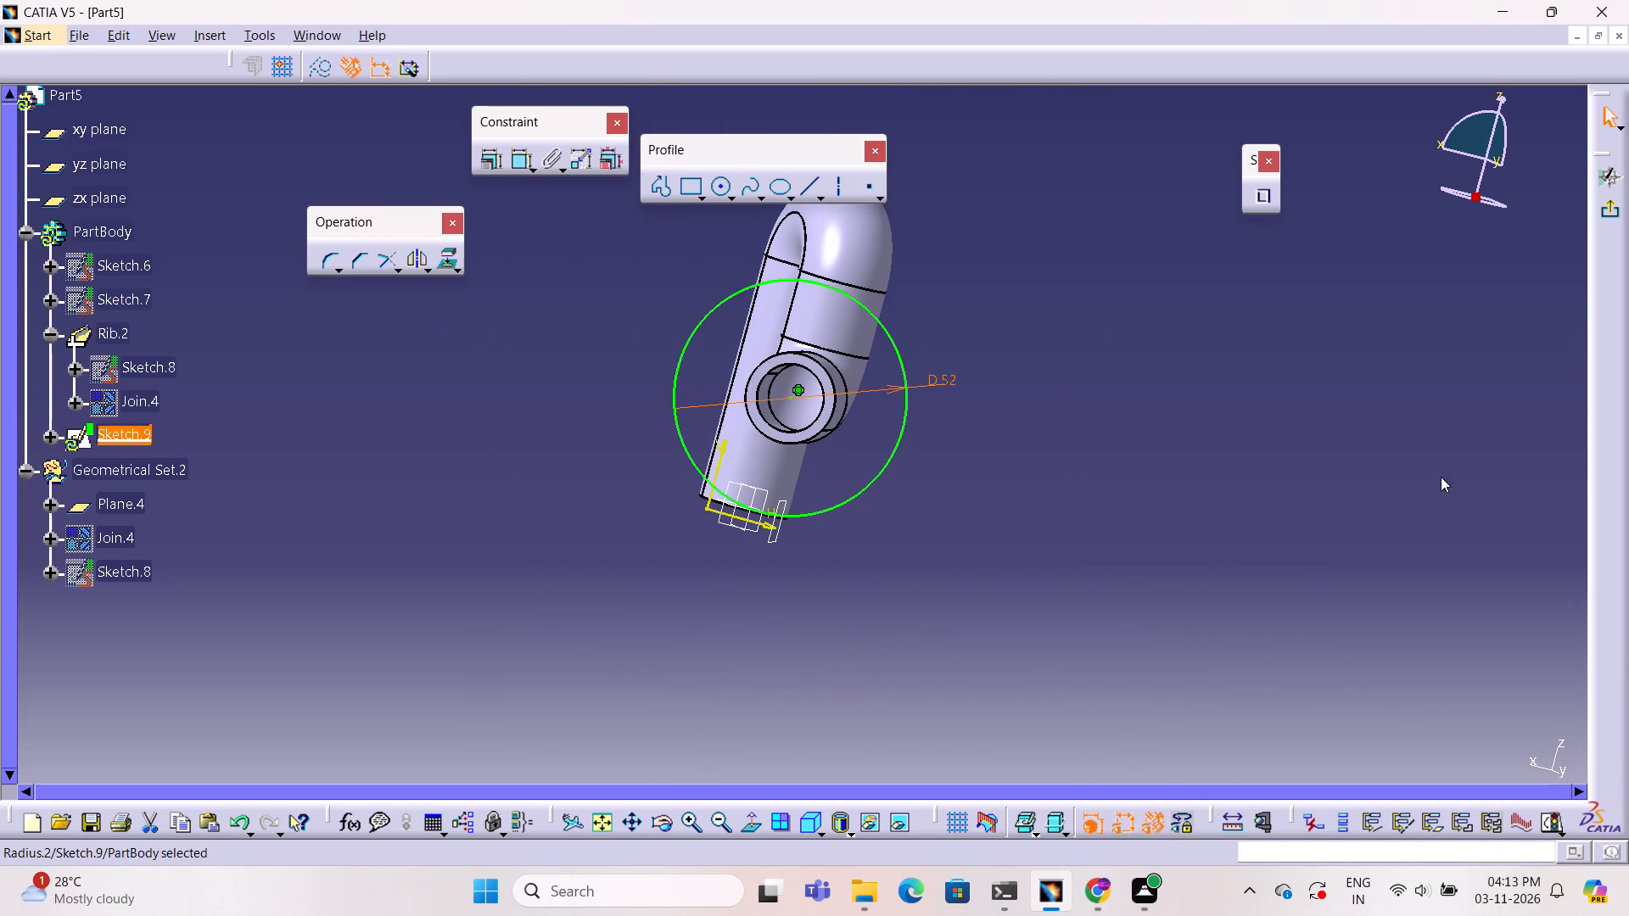
{"action": "middle_click_drag", "start_coordinate": [1043, 525], "coordinate": [1255, 539], "text": "ctrl"}
{"action": "scroll", "coordinate": [1043, 525], "scroll_direction": "down", "scroll_amount": 1, "text": "ctrl"}
{"action": "right_click_drag", "start_coordinate": [1043, 525], "coordinate": [1255, 539], "text": "ctrl"}
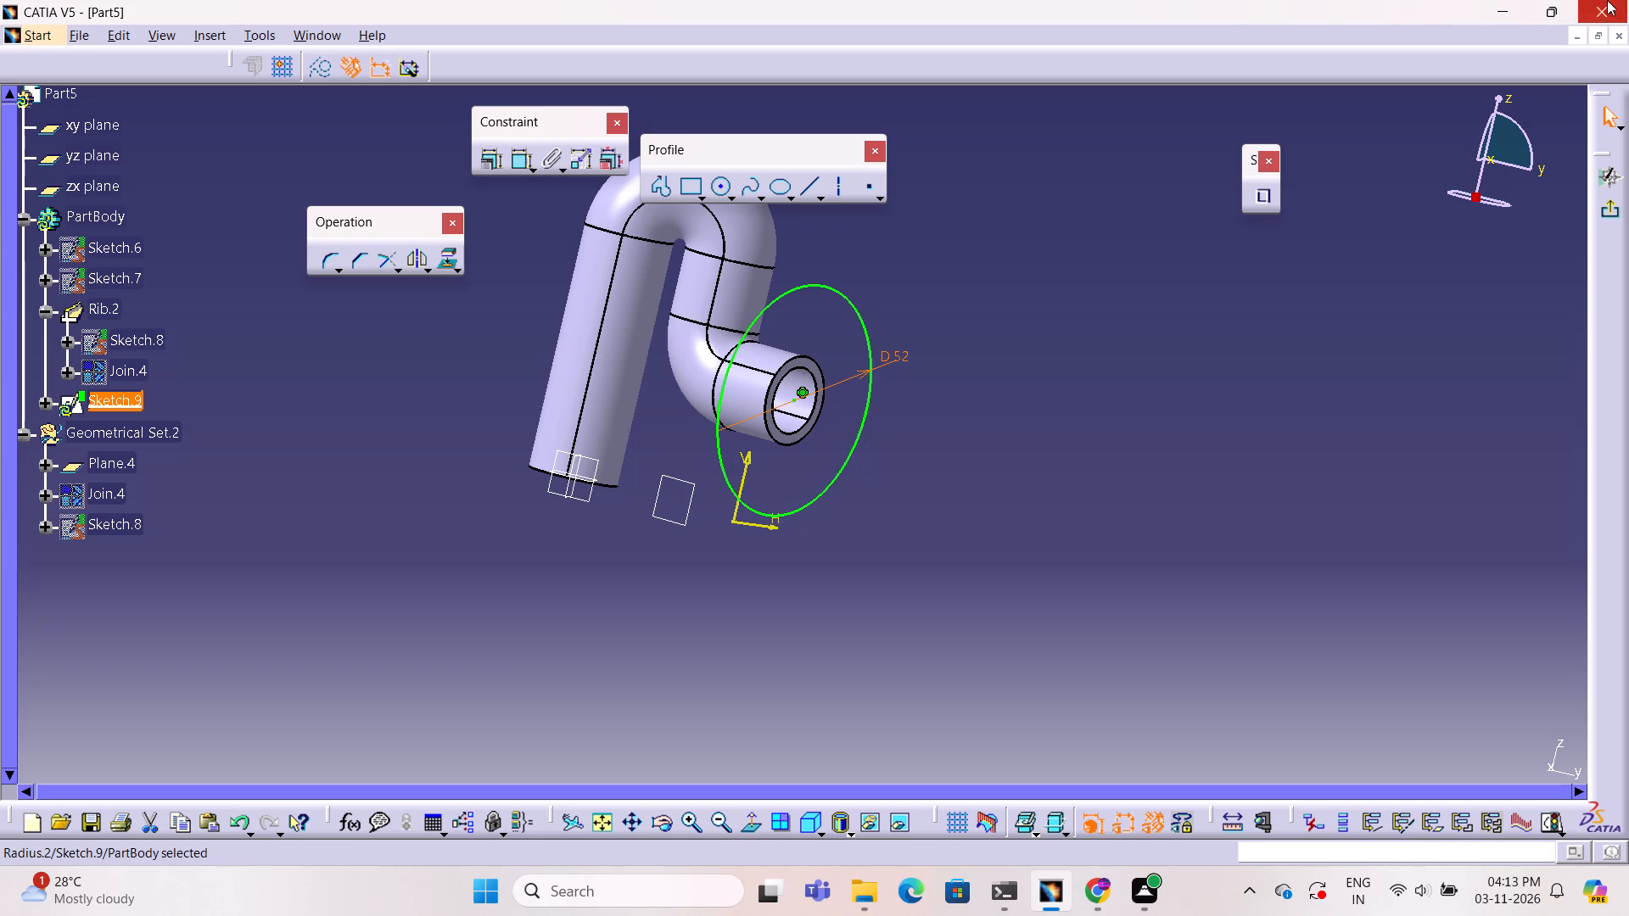
{"action": "left_click", "coordinate": [1606, 206]}
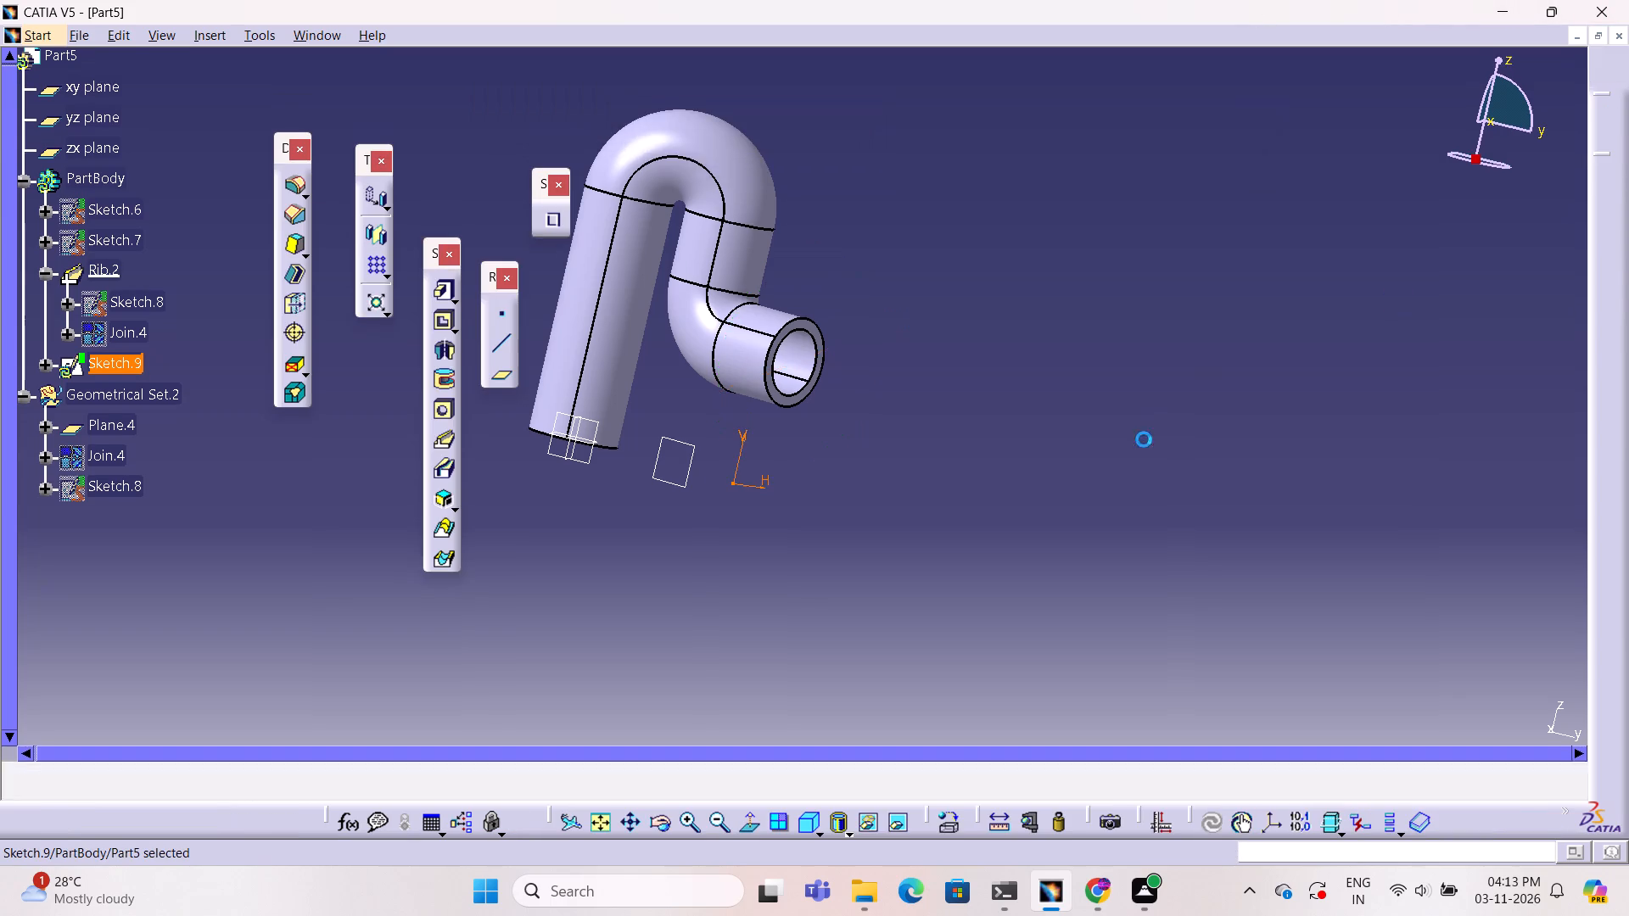
Pad the flange circle sketch 10 mm in the reversed direction, back along the tube.
{"action": "left_click", "coordinate": [438, 282]}
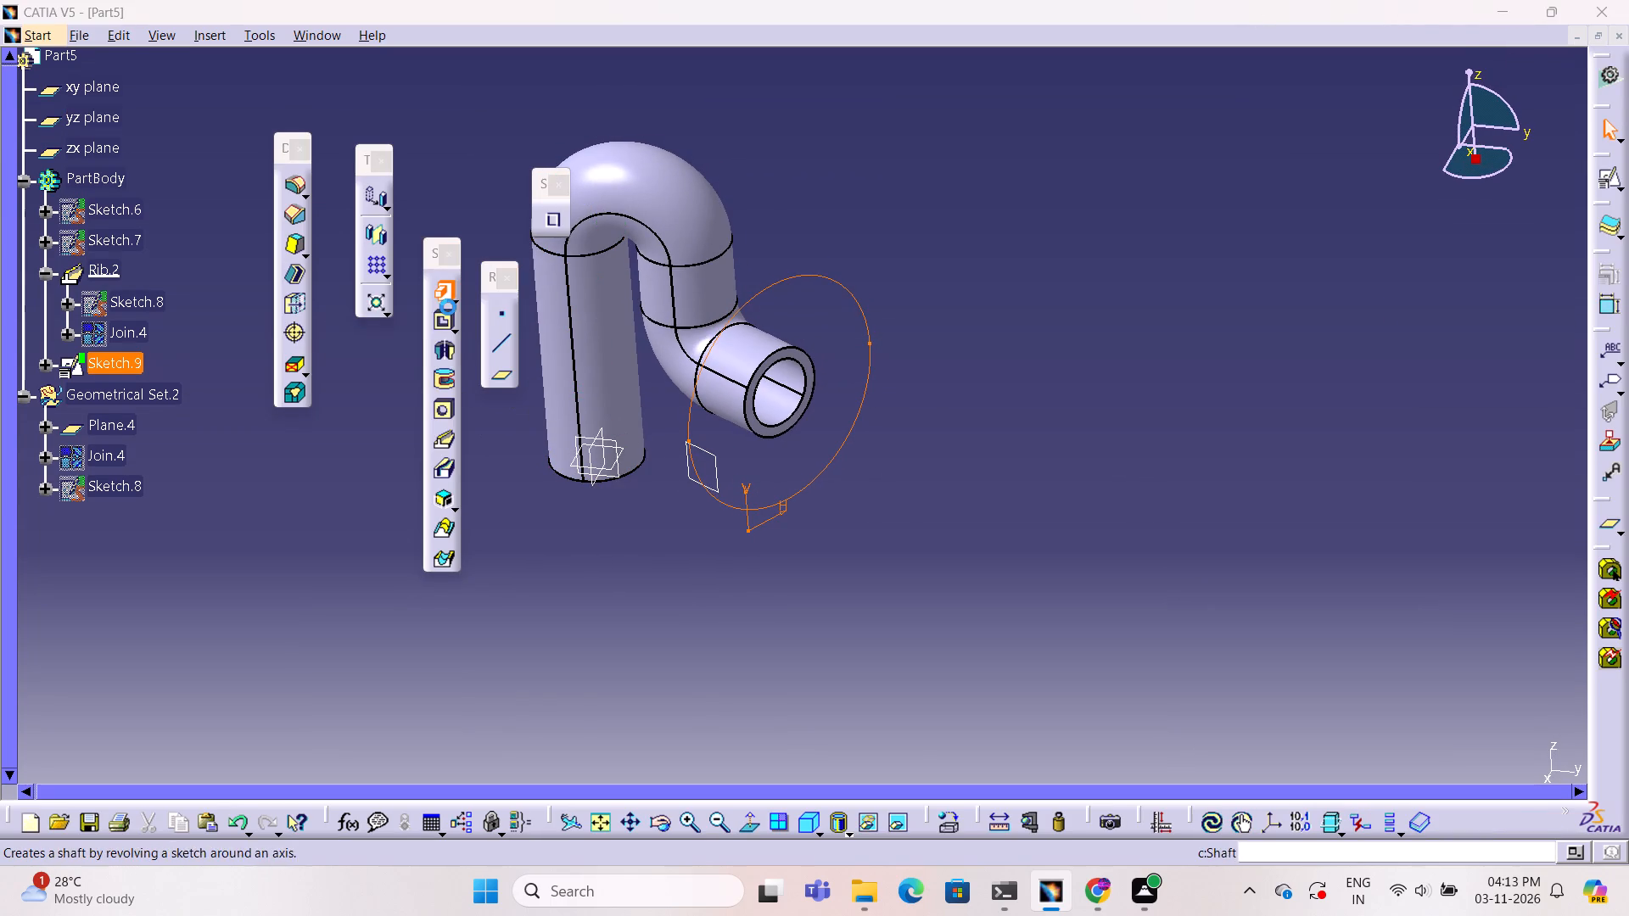
{"action": "left_click", "coordinate": [1338, 579]}
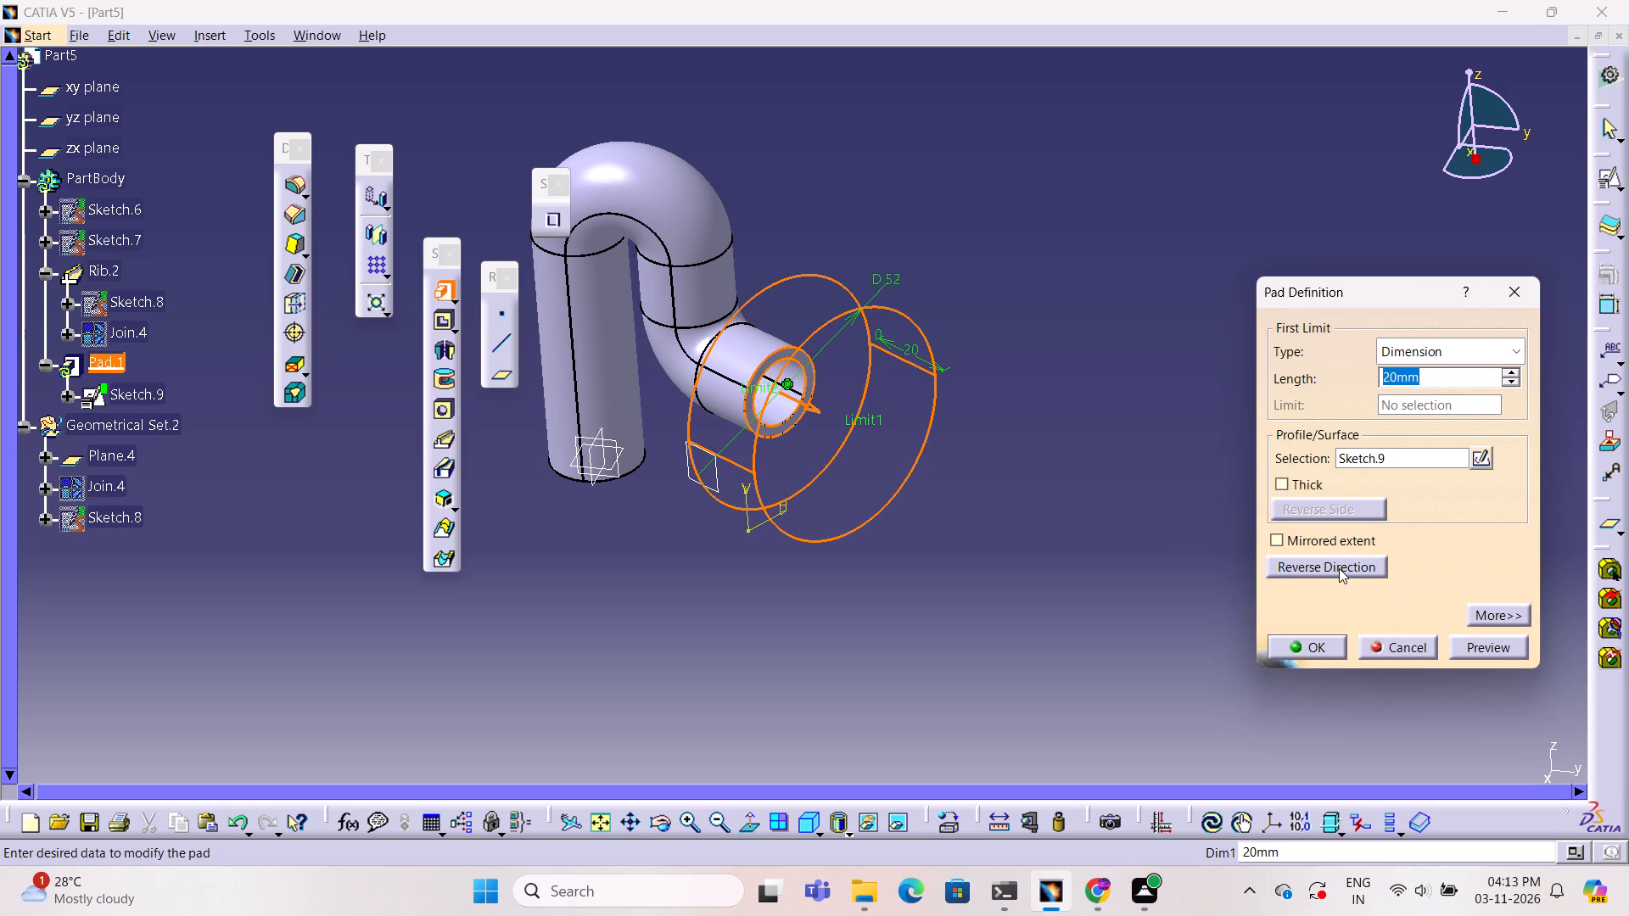
{"action": "left_click", "coordinate": [1339, 568]}
{"action": "double_click", "coordinate": [1436, 383]}
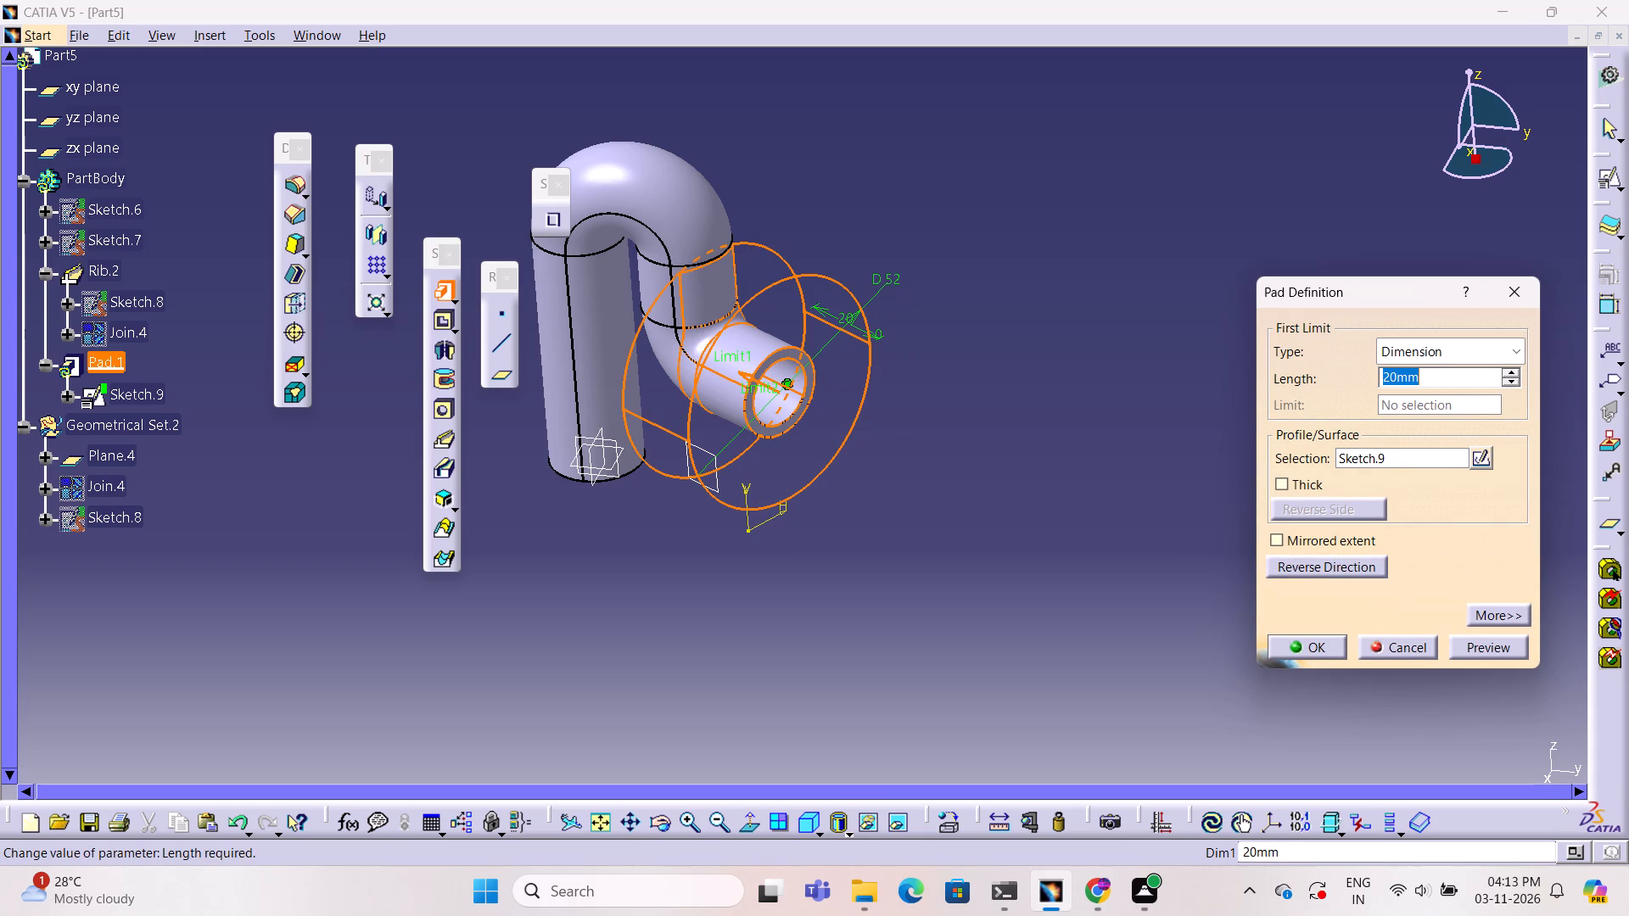
{"action": "type", "text": "10"}
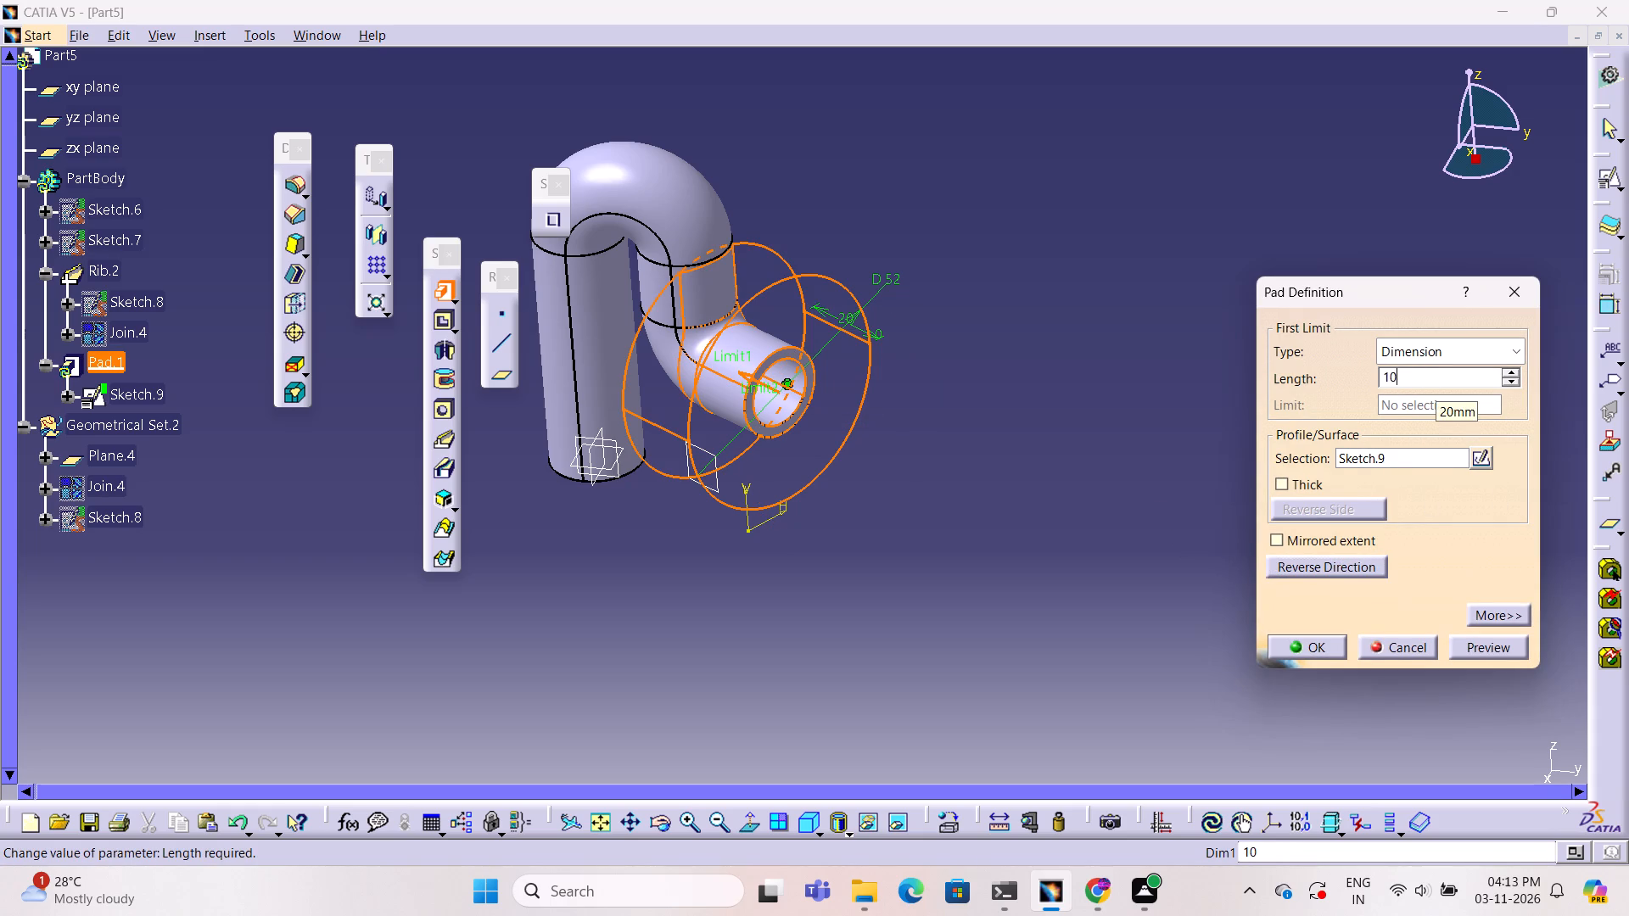
{"action": "left_click", "coordinate": [1505, 653]}
{"action": "middle_click_drag", "start_coordinate": [862, 590], "coordinate": [1032, 606], "text": "ctrl"}
{"action": "right_click_drag", "start_coordinate": [862, 590], "coordinate": [1032, 606], "text": "ctrl"}
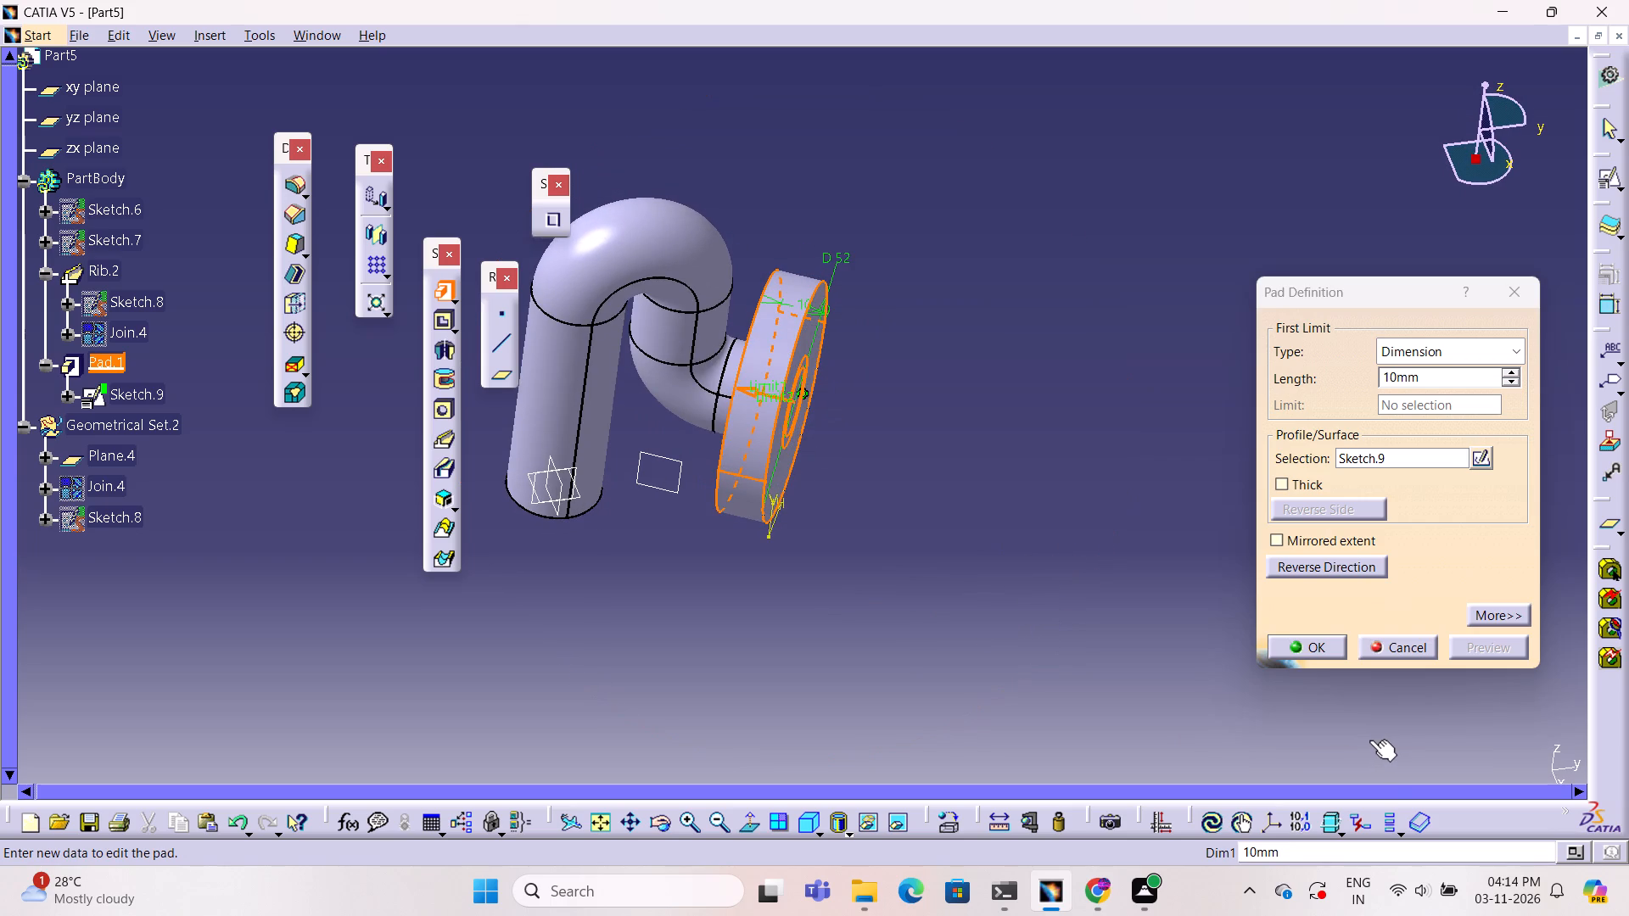
{"action": "left_click", "coordinate": [1315, 645]}
{"action": "left_click", "coordinate": [909, 678]}
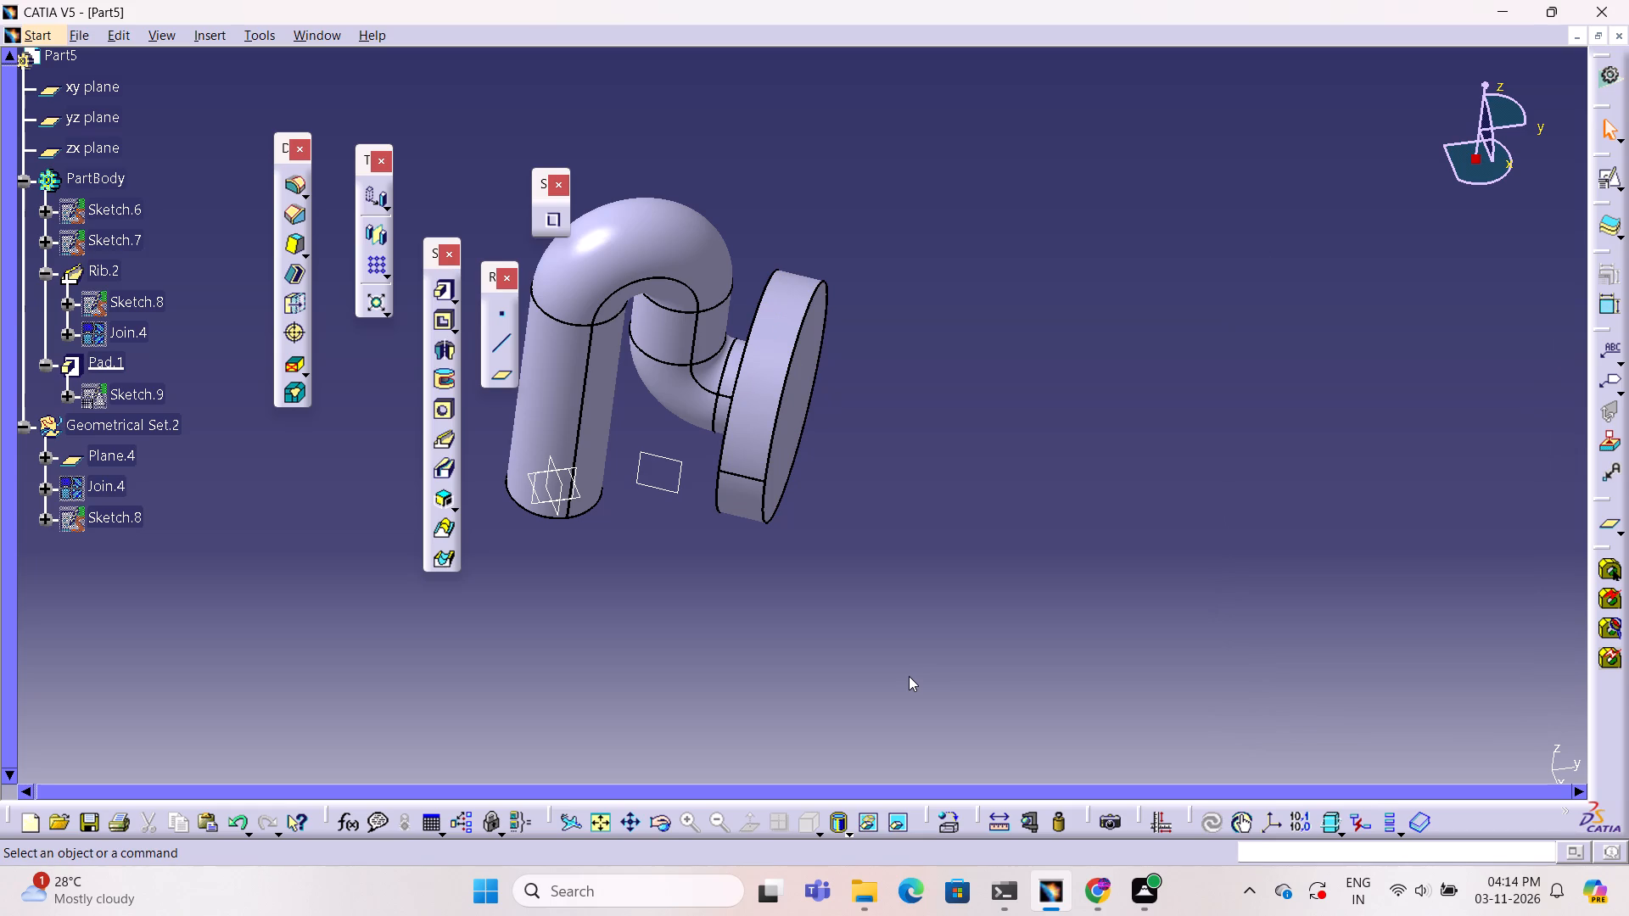
Set the flange pad's length to 5 mm.
{"action": "double_click", "coordinate": [761, 419]}
{"action": "left_click", "coordinate": [1420, 337]}
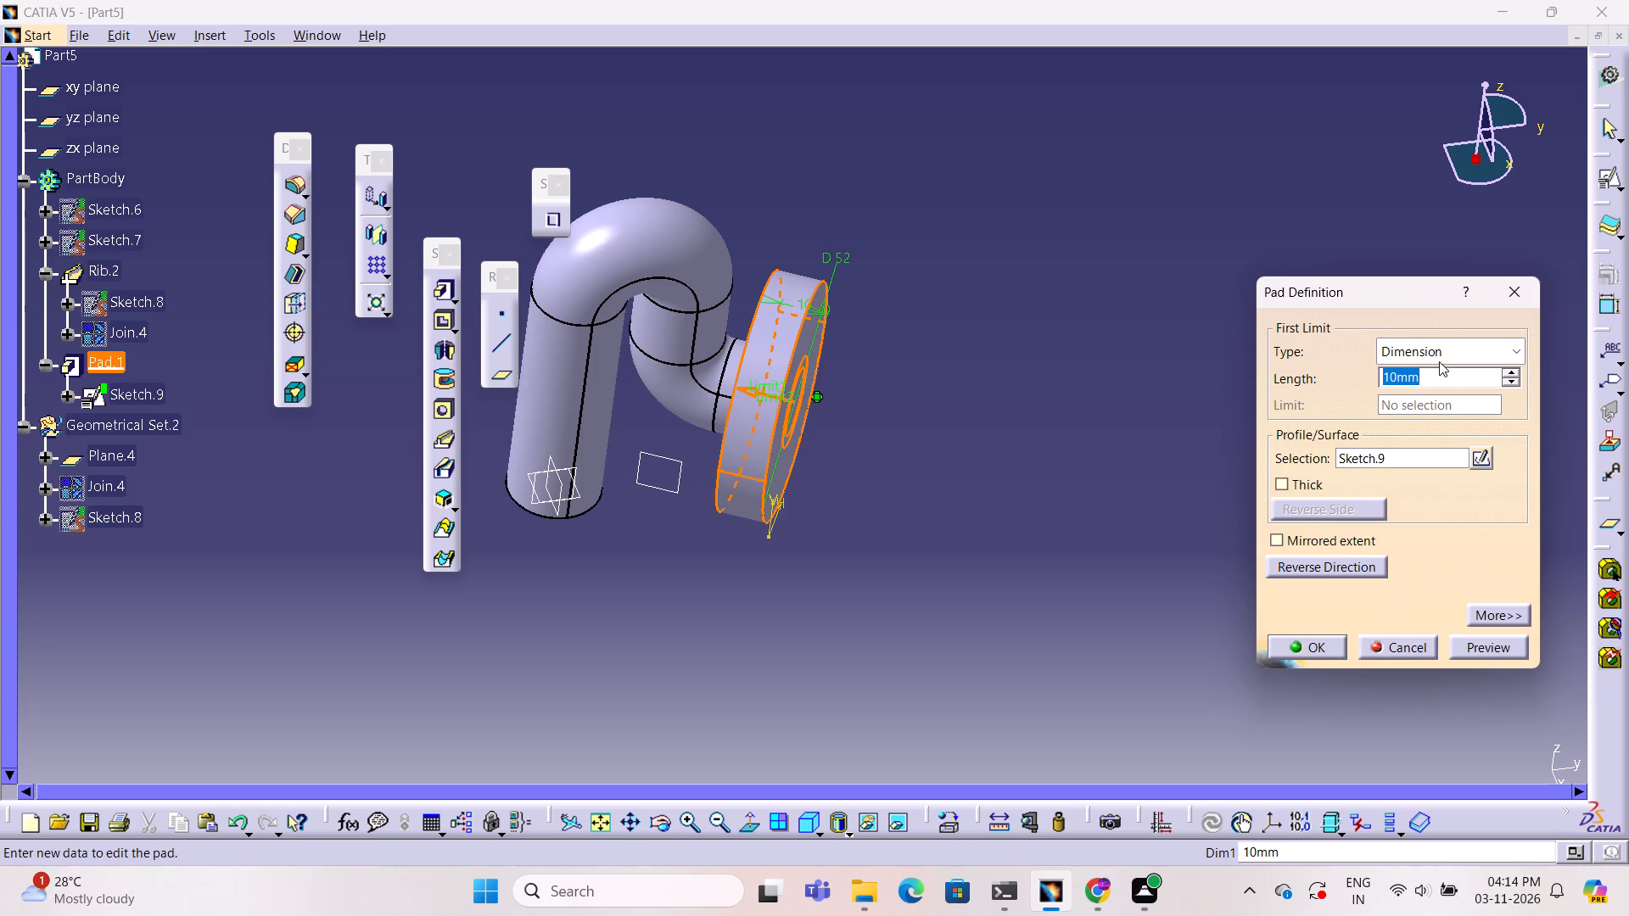
{"action": "triple_click", "coordinate": [1444, 383]}
{"action": "left_click", "coordinate": [1444, 383]}
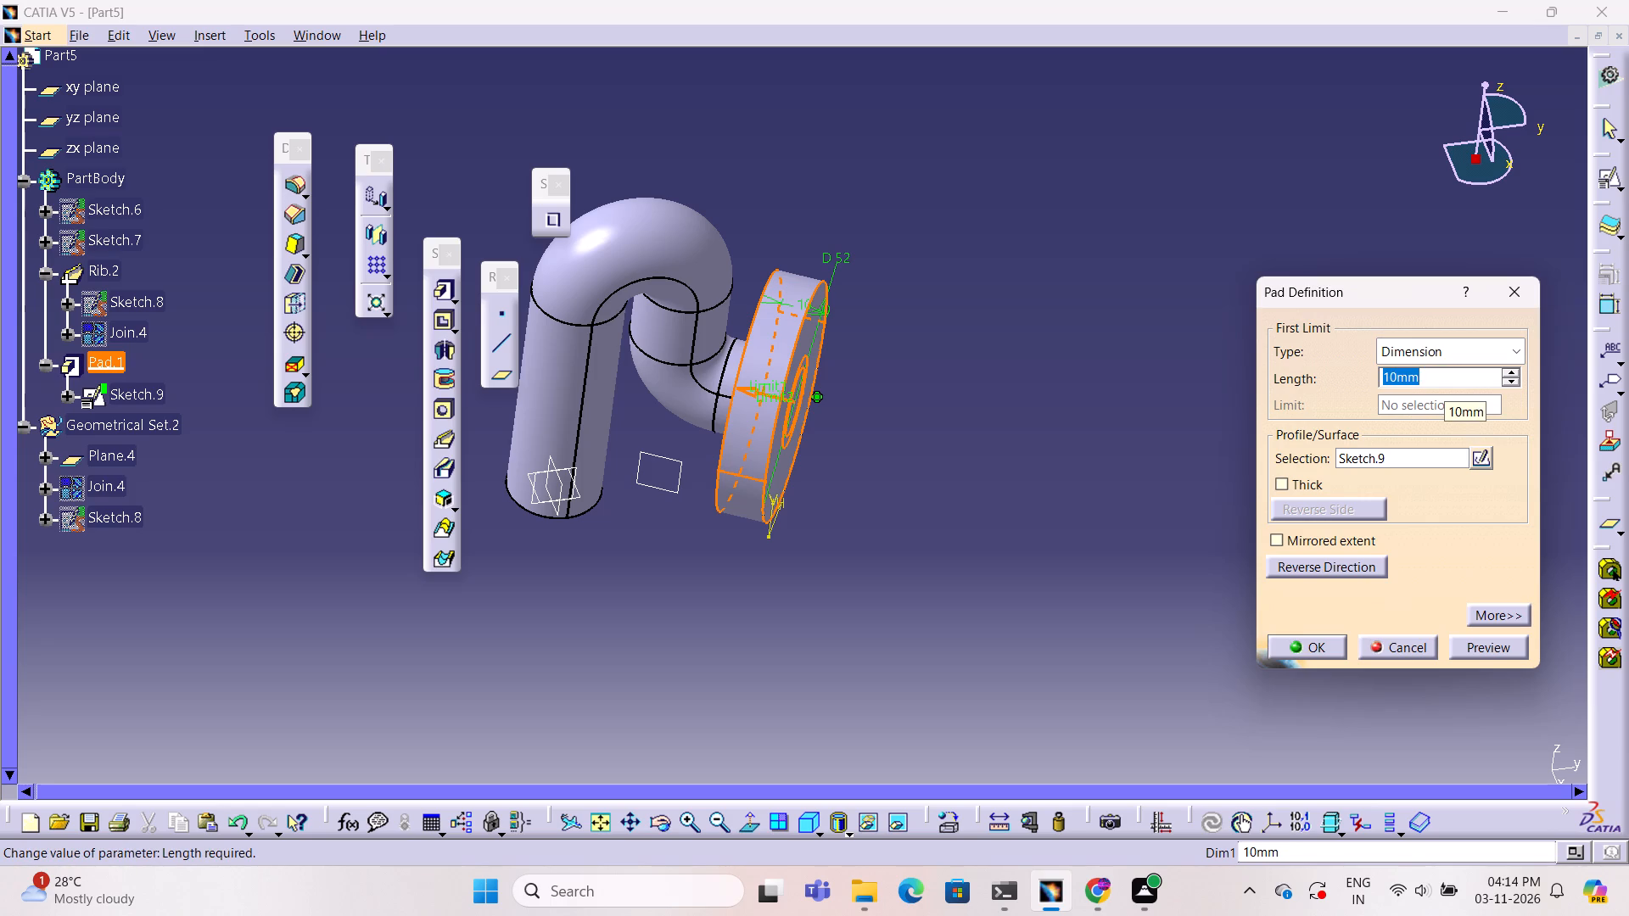
{"action": "key", "text": "5"}
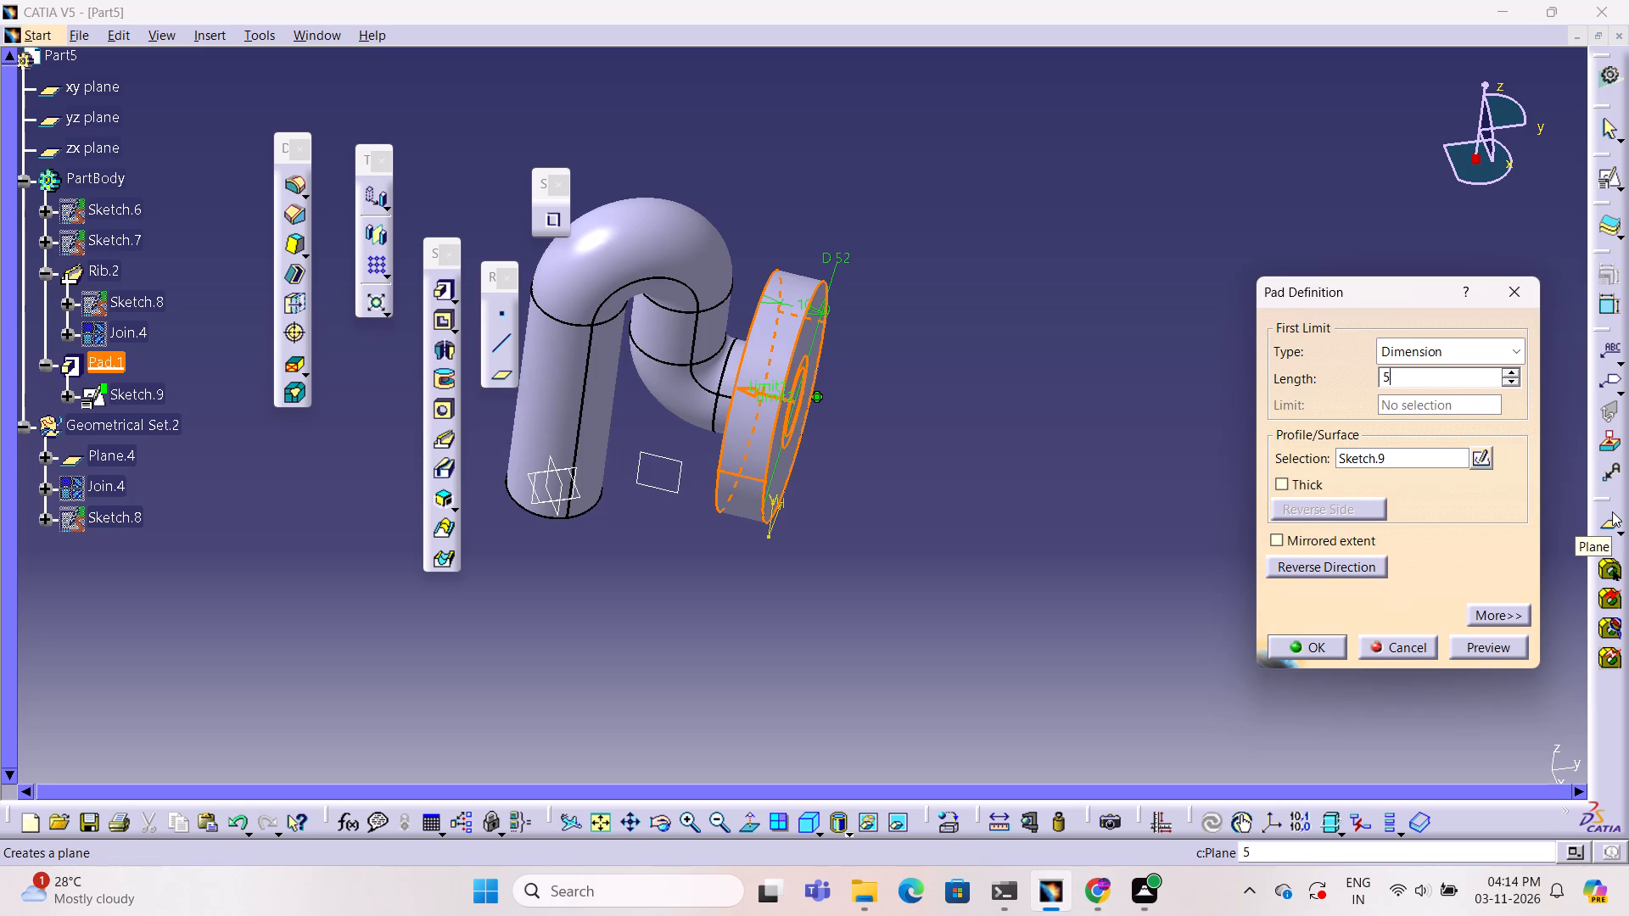
{"action": "left_click", "coordinate": [1477, 643]}
{"action": "left_click", "coordinate": [1338, 649]}
{"action": "left_click", "coordinate": [1207, 646]}
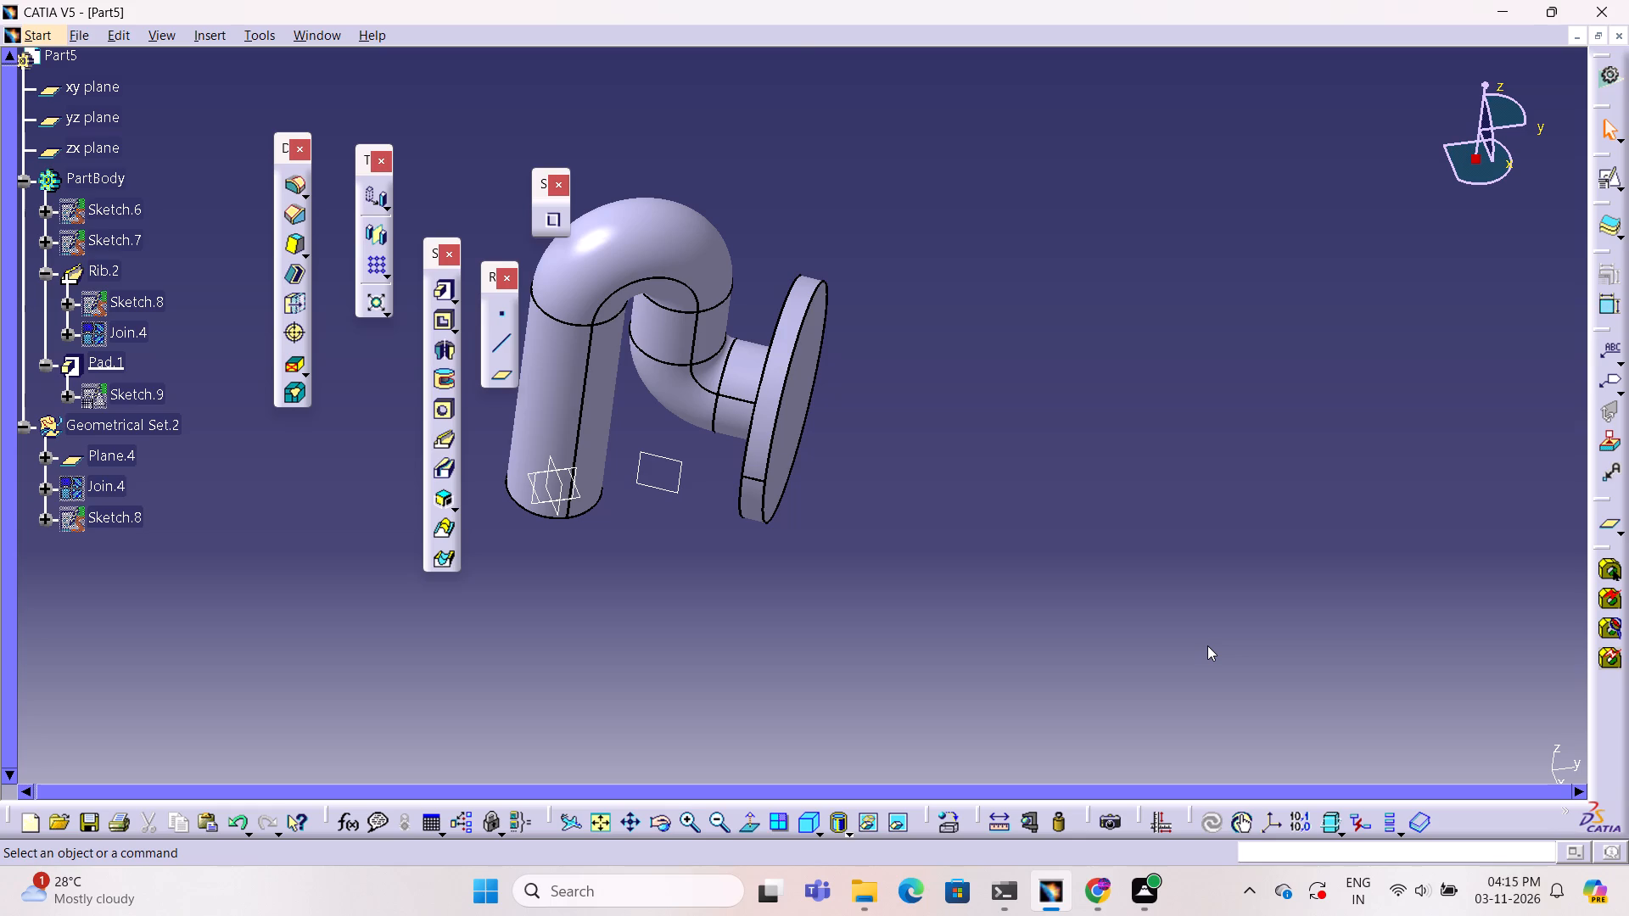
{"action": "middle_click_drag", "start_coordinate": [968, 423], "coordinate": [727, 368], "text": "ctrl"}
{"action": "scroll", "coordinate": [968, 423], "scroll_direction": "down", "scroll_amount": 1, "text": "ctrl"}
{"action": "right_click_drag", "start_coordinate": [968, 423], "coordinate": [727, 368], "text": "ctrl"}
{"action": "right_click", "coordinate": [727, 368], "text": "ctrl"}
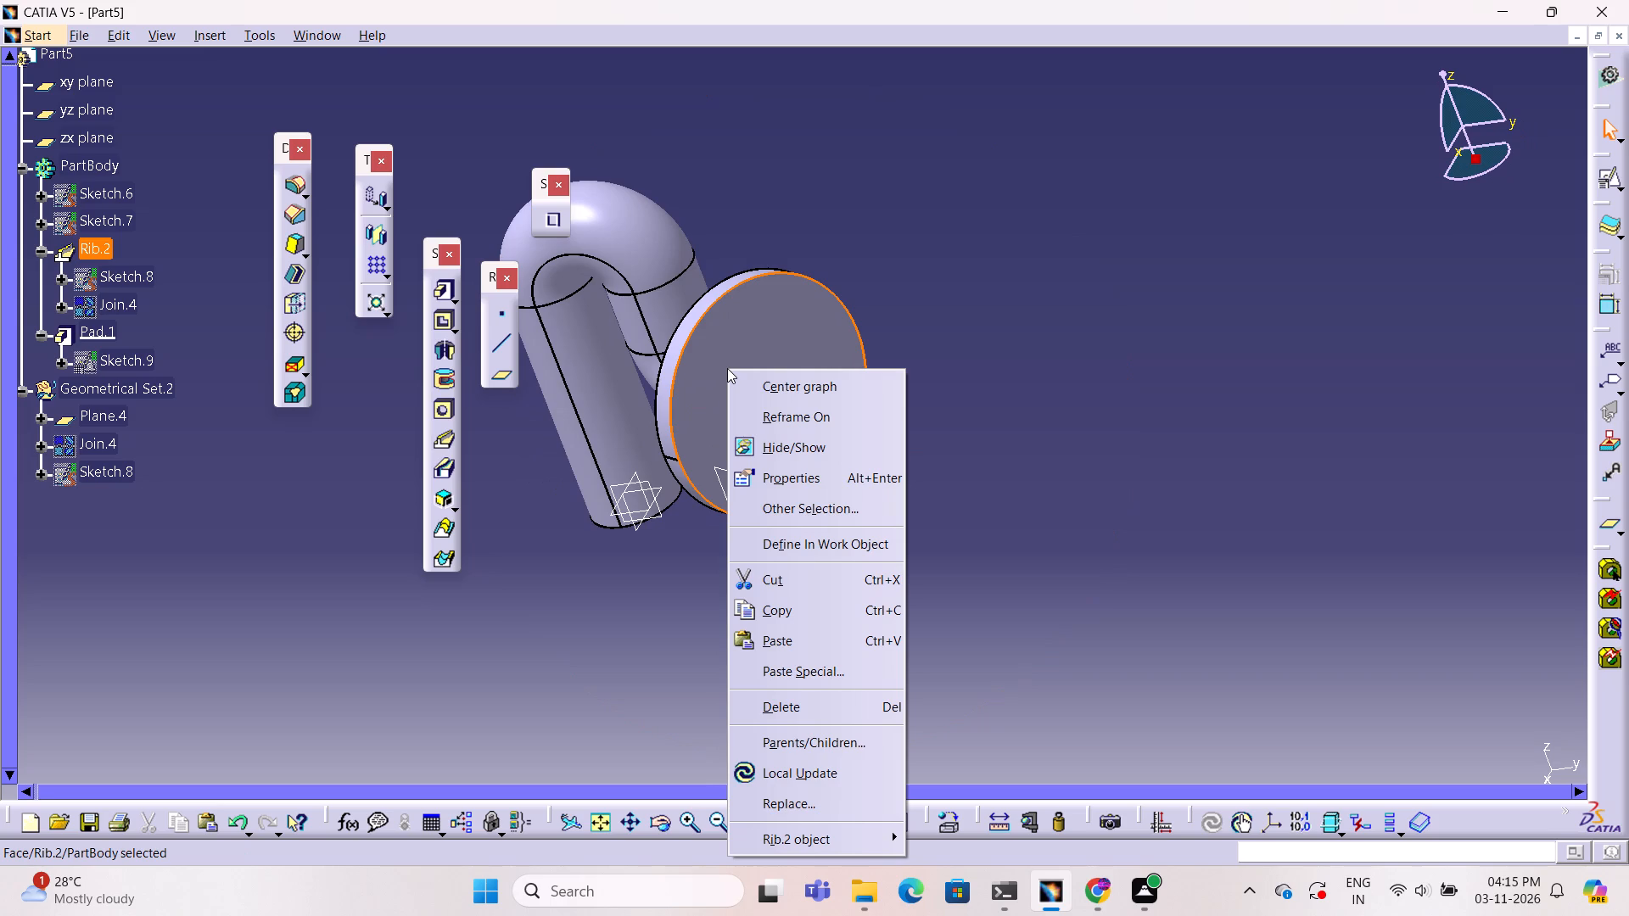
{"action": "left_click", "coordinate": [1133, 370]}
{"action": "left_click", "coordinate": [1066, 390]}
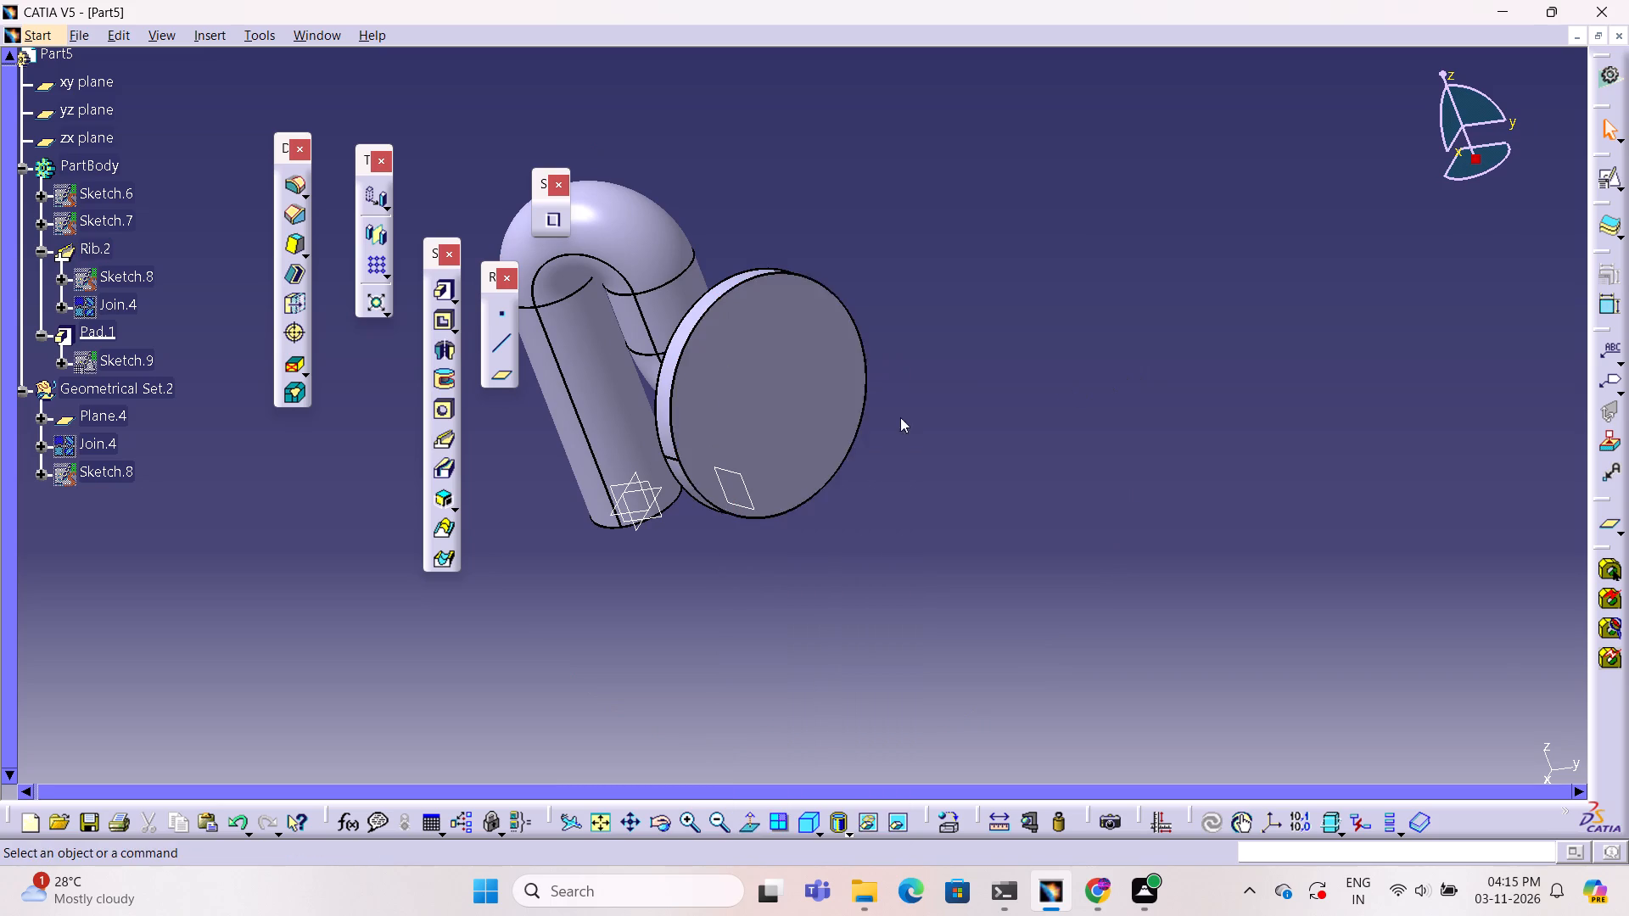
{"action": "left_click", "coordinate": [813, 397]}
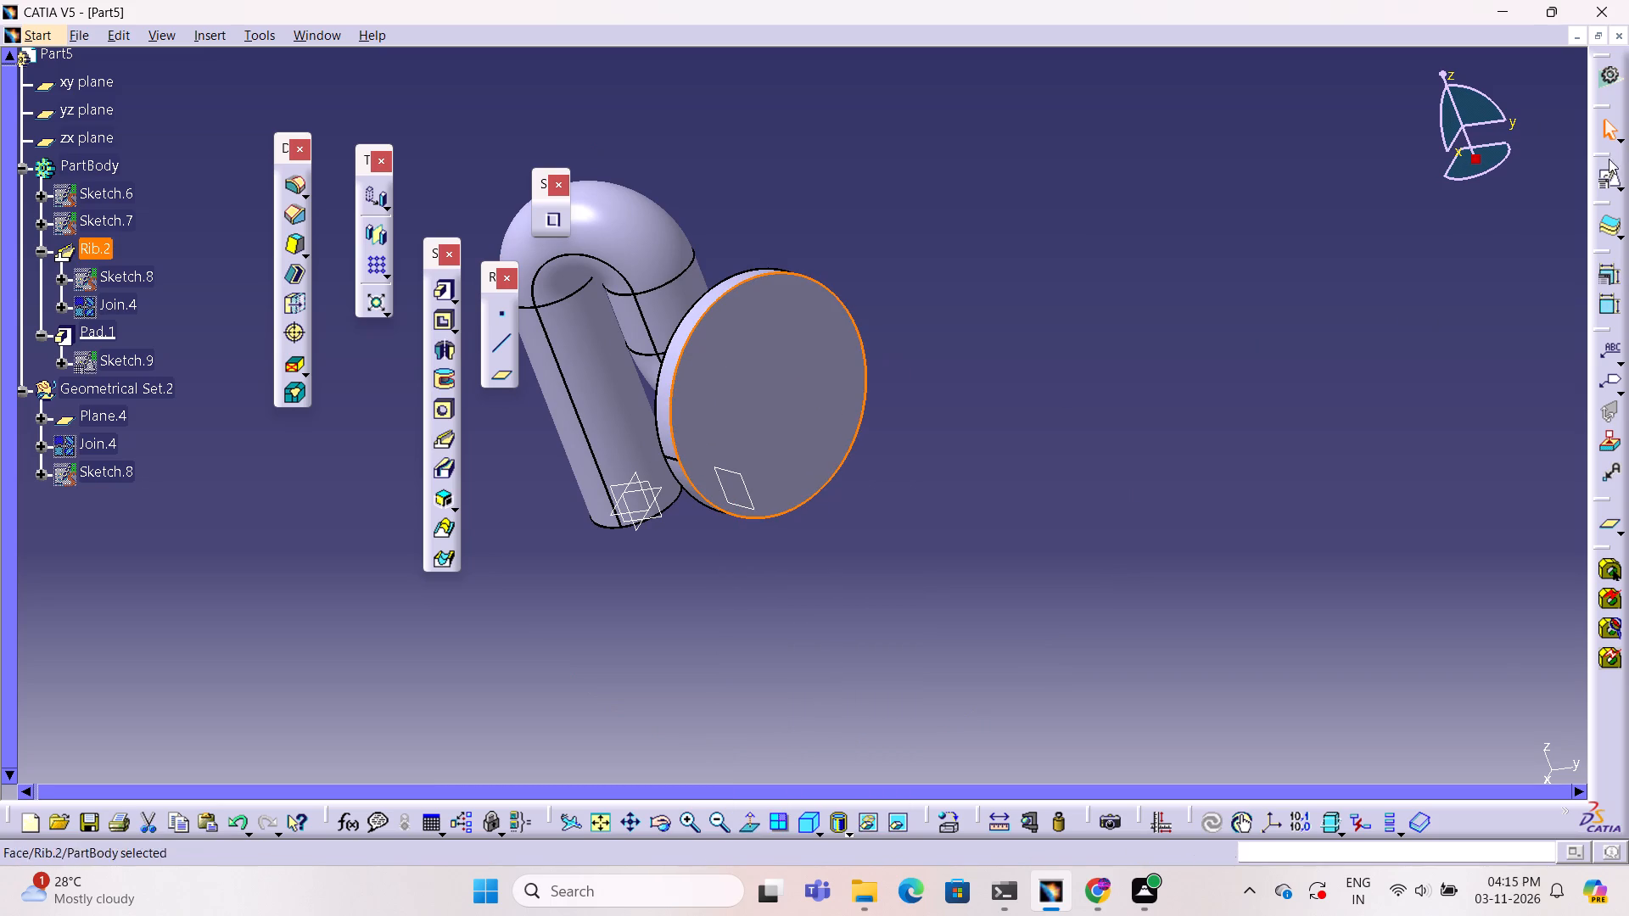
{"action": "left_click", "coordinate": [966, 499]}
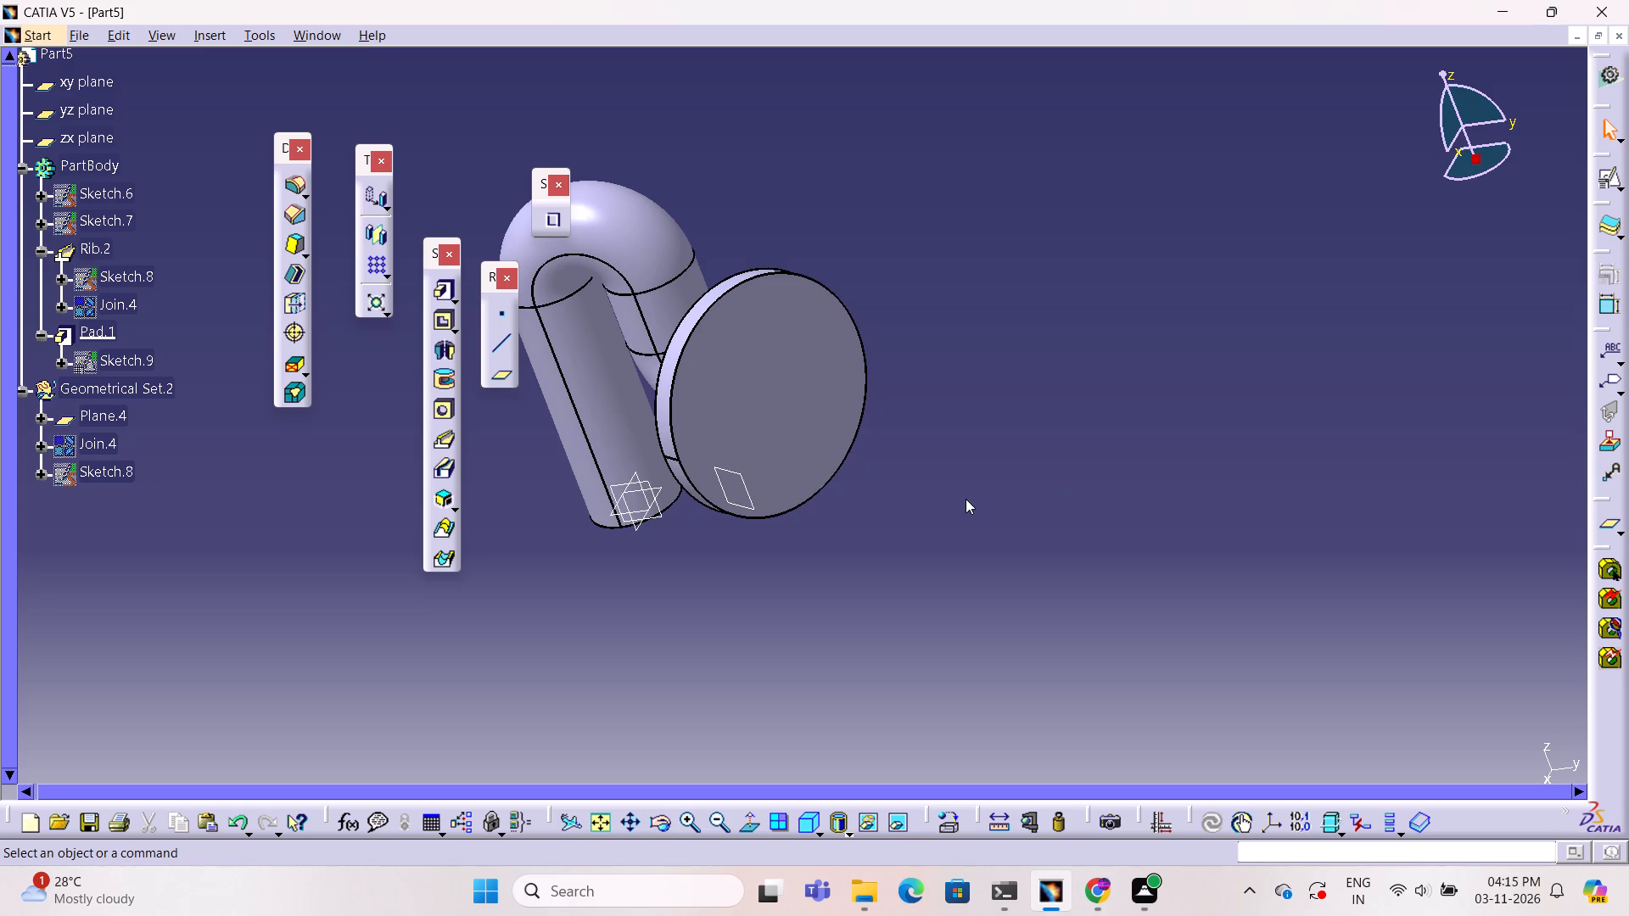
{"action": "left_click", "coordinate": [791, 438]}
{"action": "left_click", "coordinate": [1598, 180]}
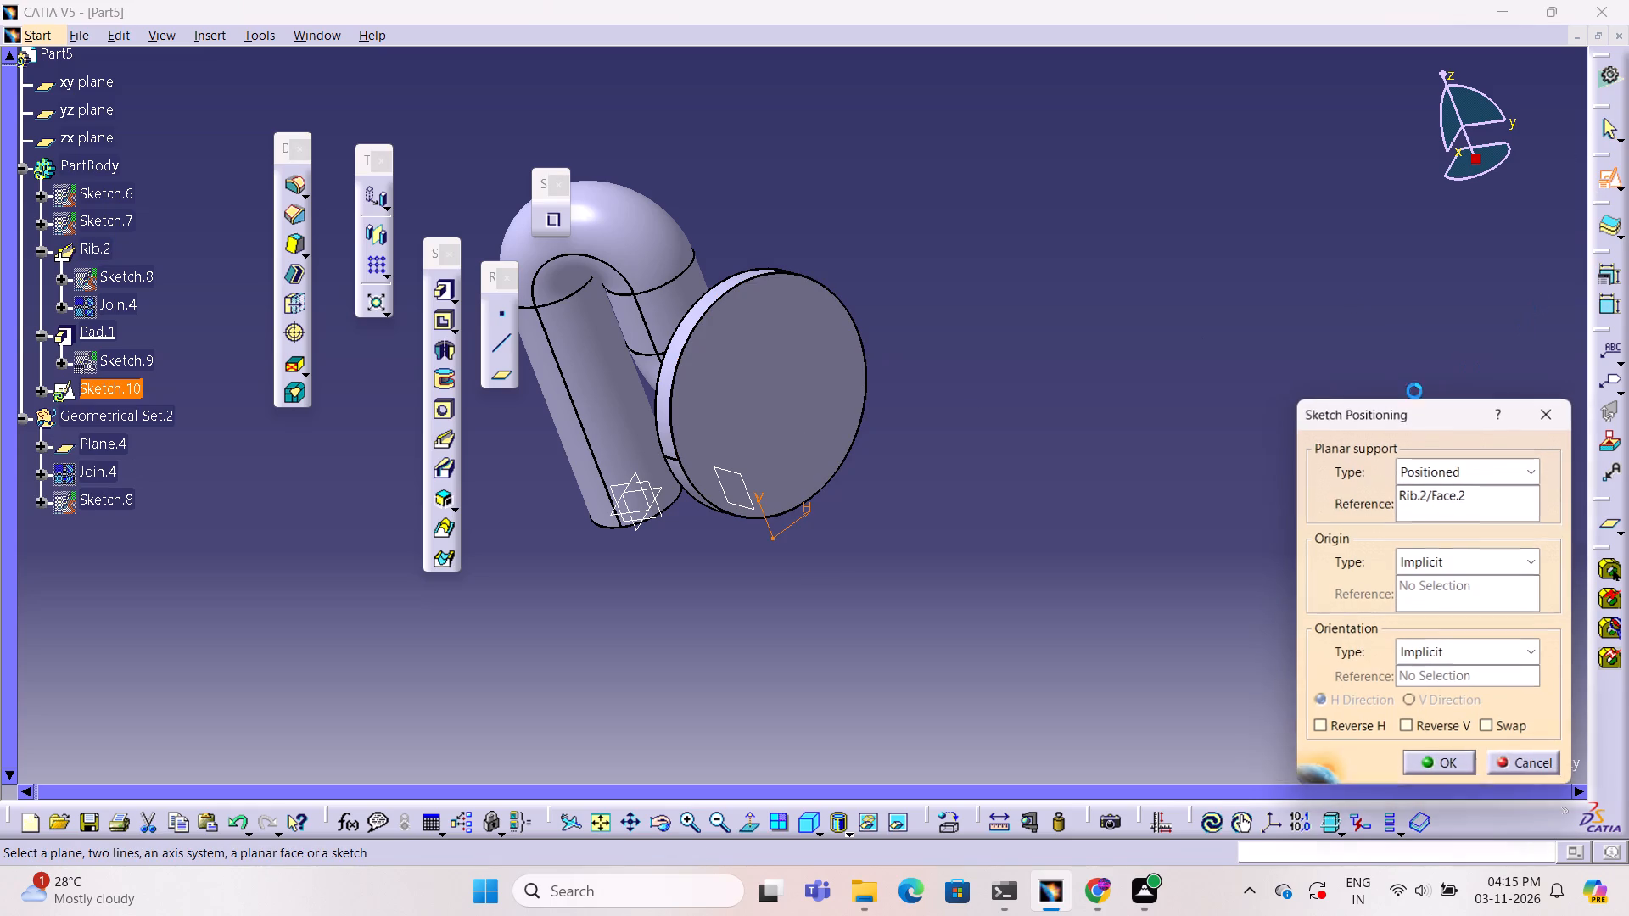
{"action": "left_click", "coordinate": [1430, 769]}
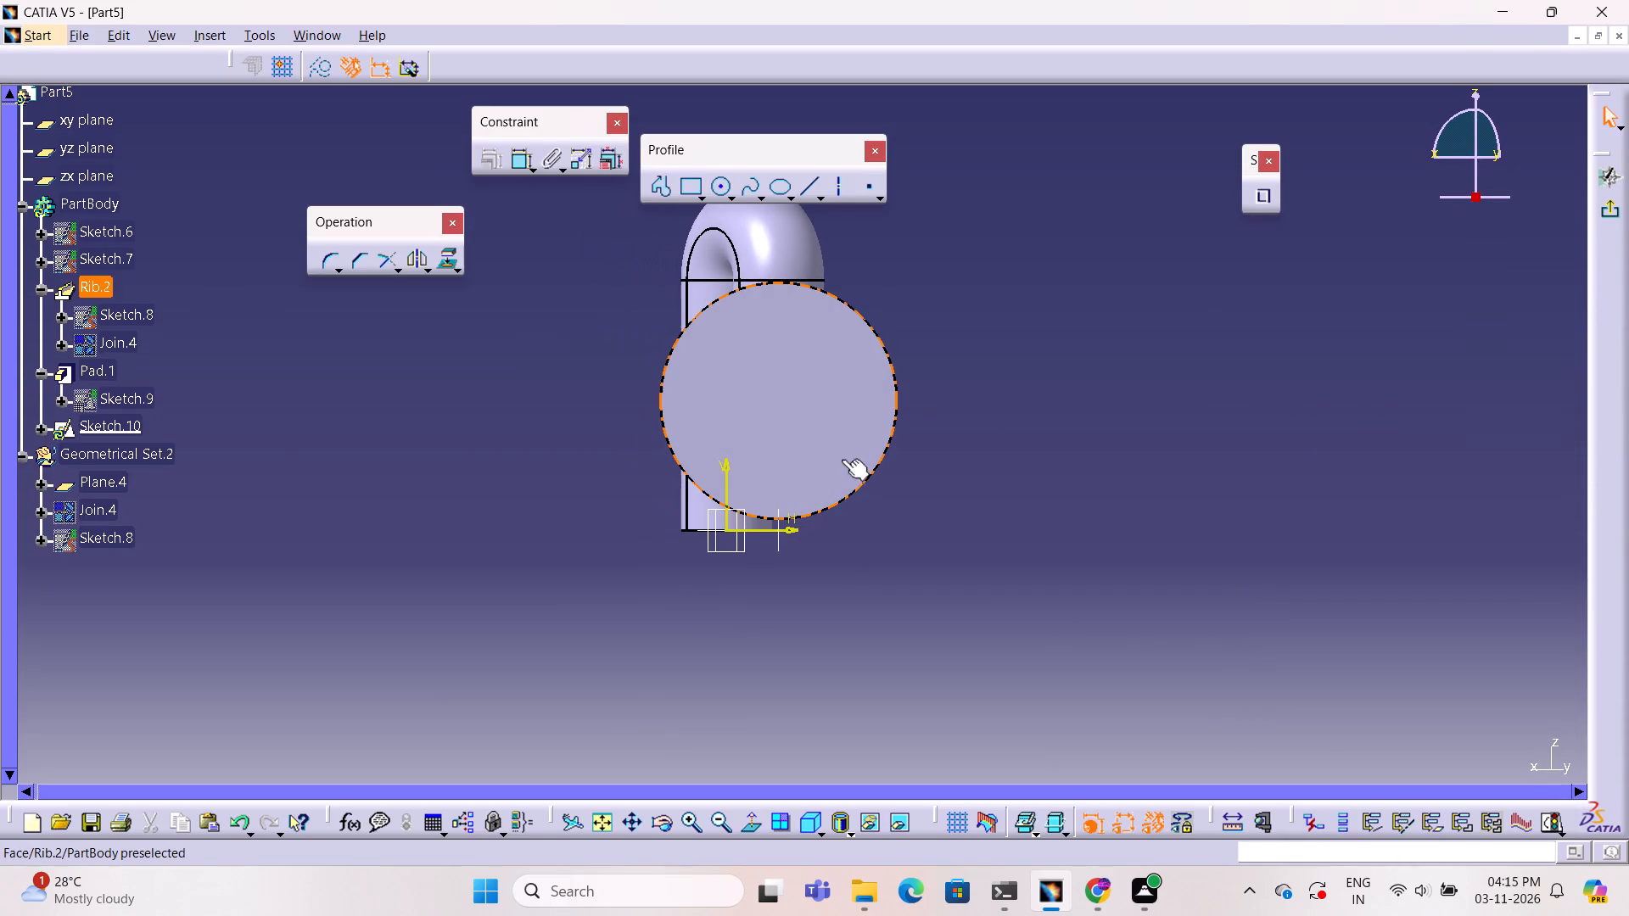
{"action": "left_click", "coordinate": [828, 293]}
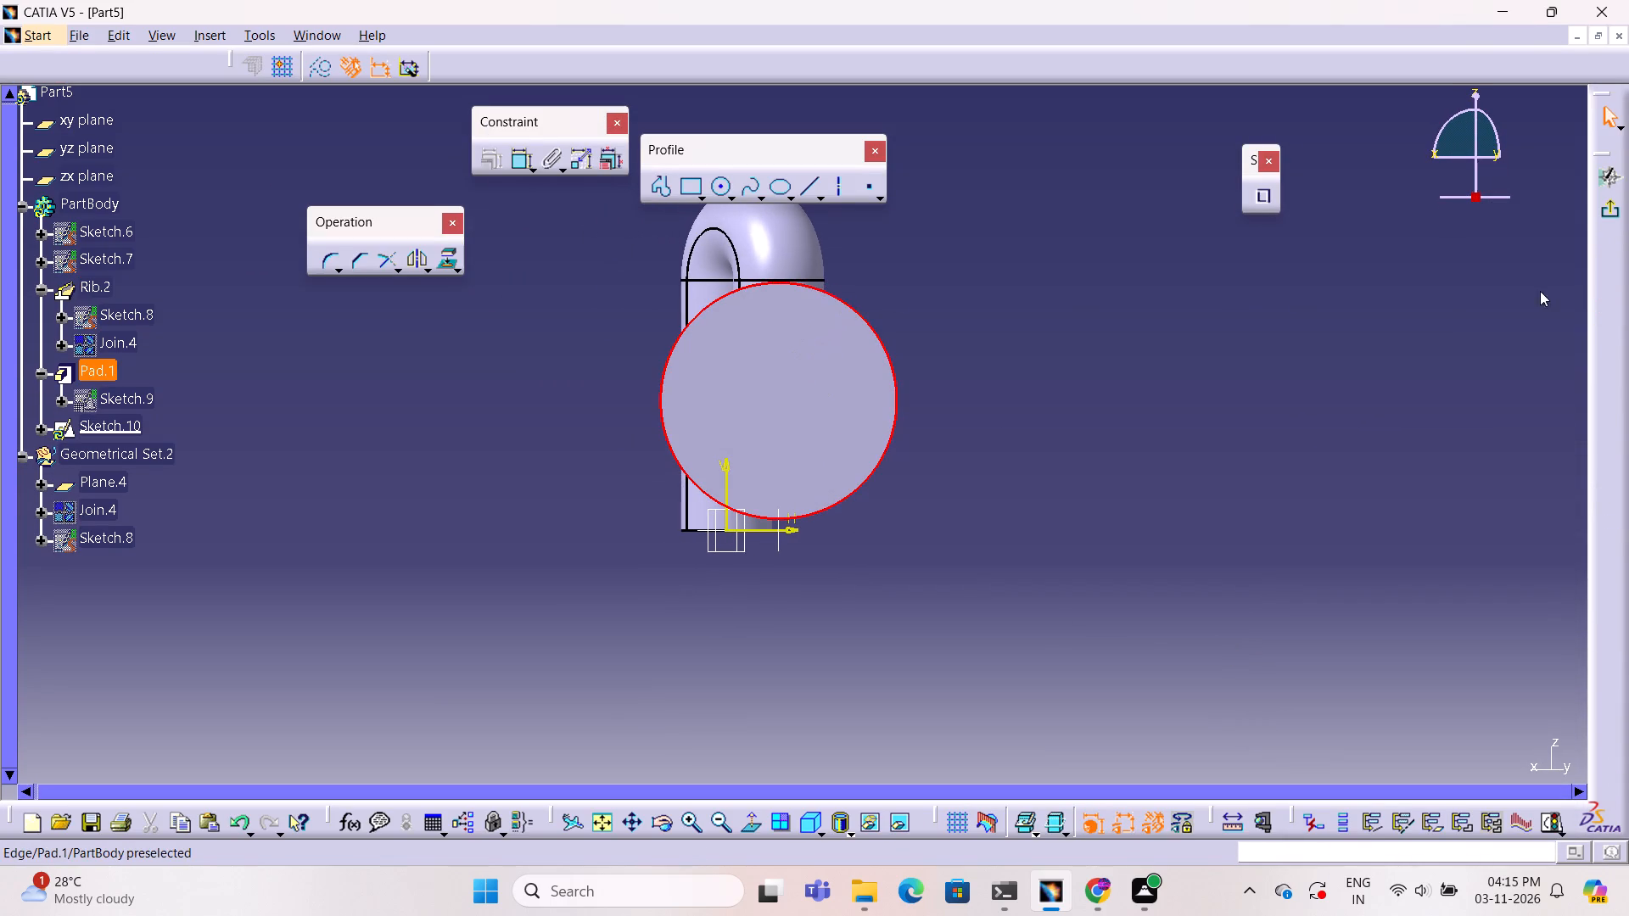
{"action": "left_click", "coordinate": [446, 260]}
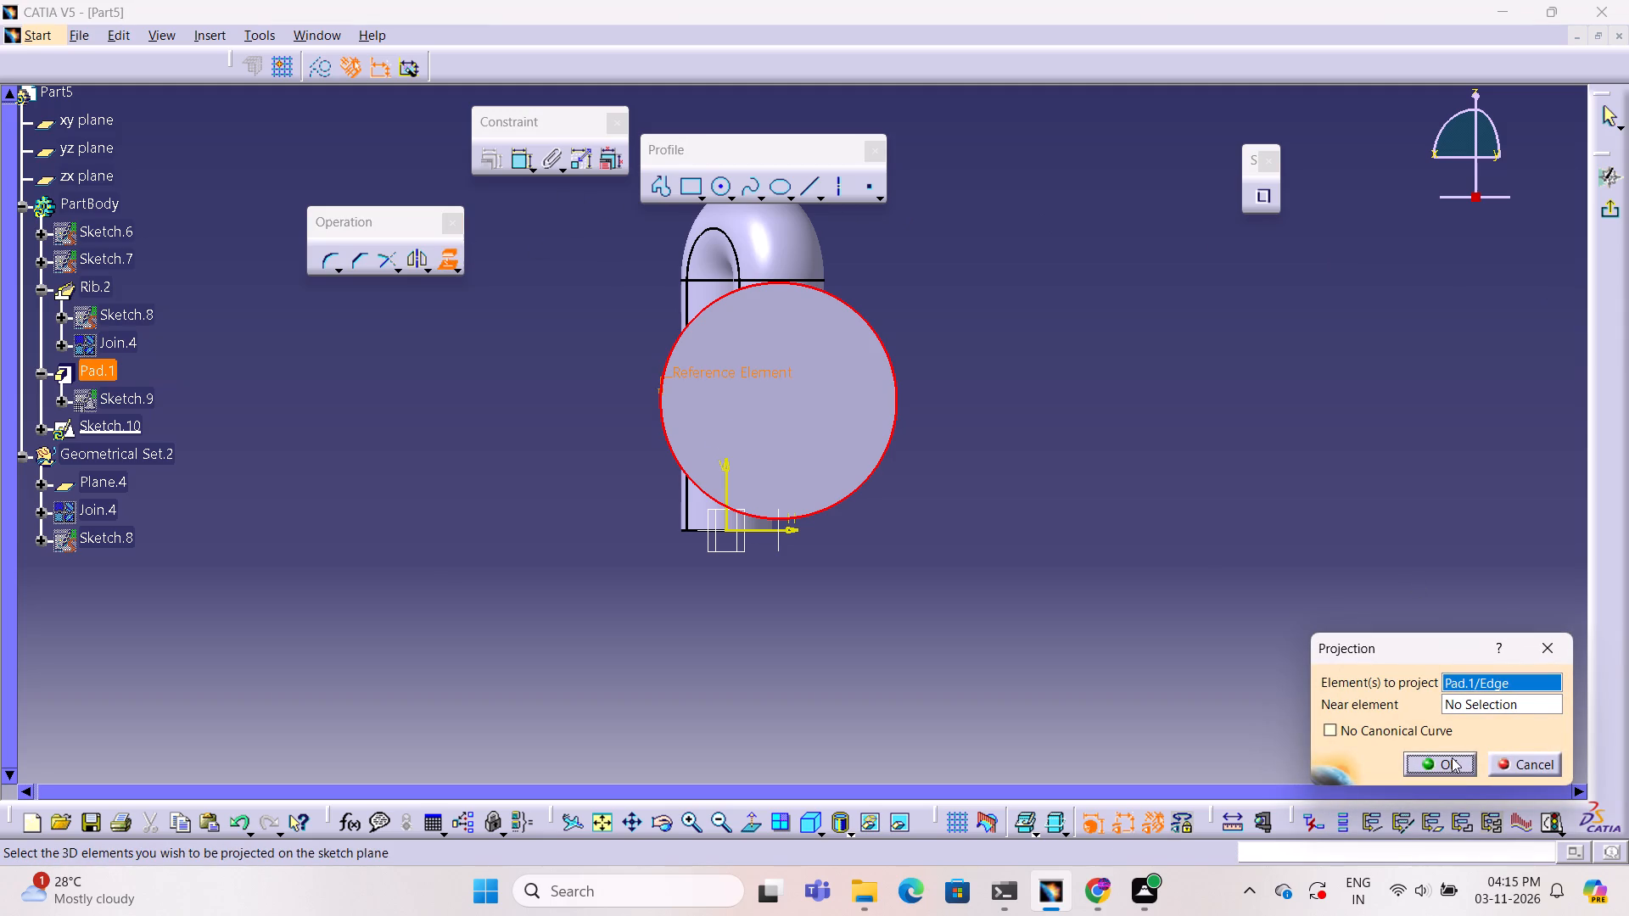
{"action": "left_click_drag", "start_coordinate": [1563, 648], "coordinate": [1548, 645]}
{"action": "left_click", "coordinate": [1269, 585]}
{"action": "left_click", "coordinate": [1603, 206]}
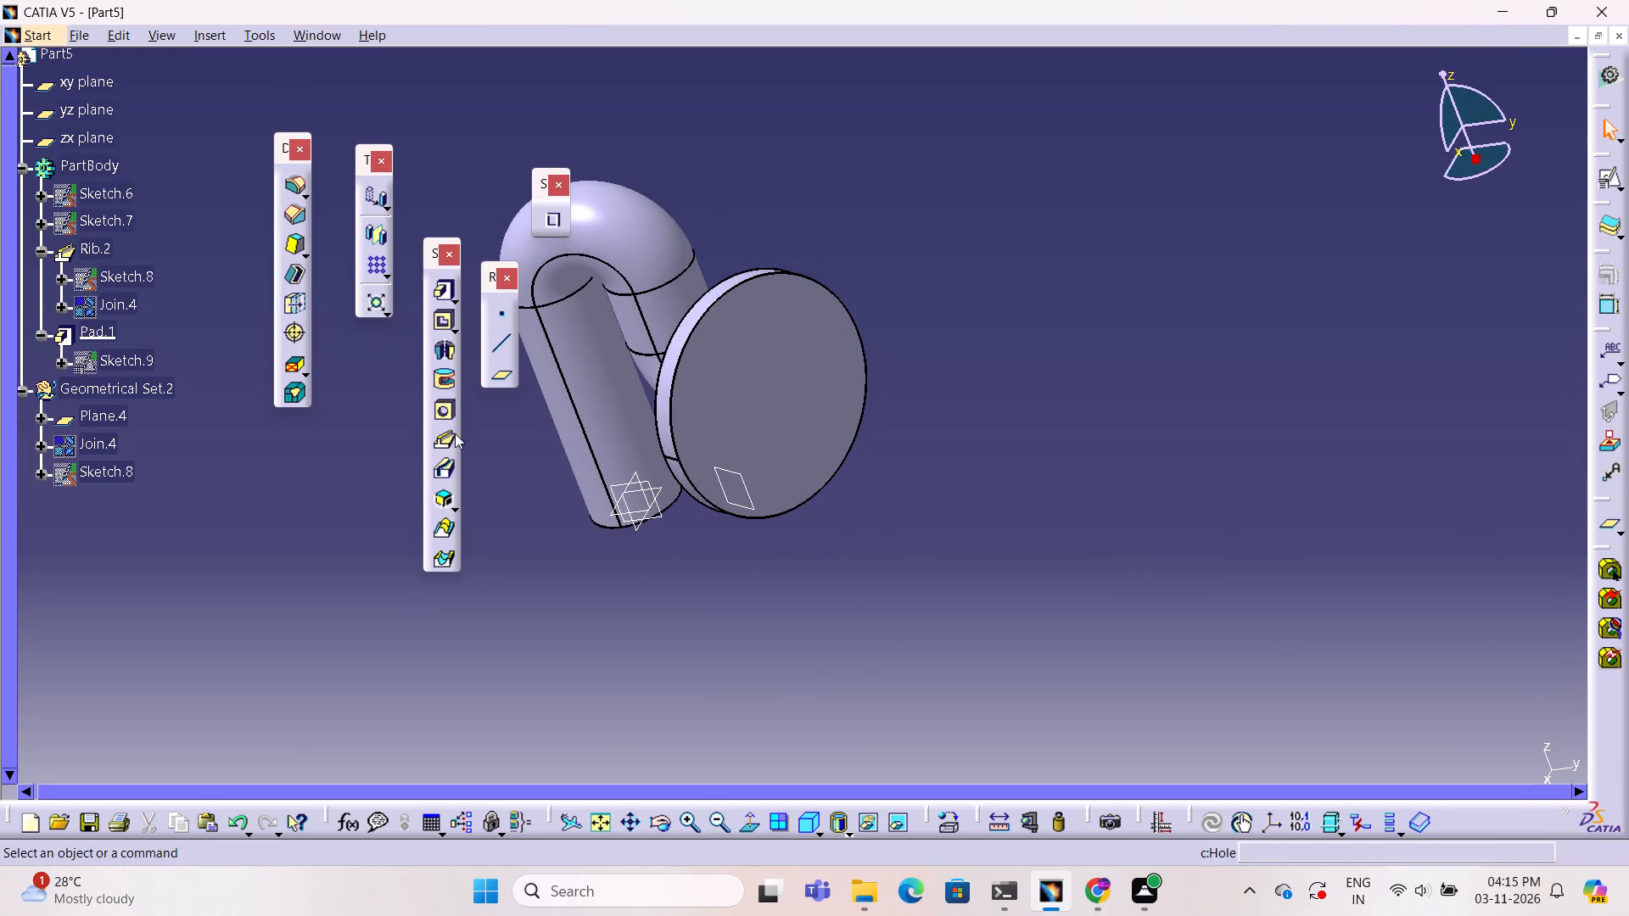
Place a blind hole on the flange's flat outer face with the Hole command.
{"action": "left_click", "coordinate": [445, 411]}
{"action": "left_click", "coordinate": [787, 394]}
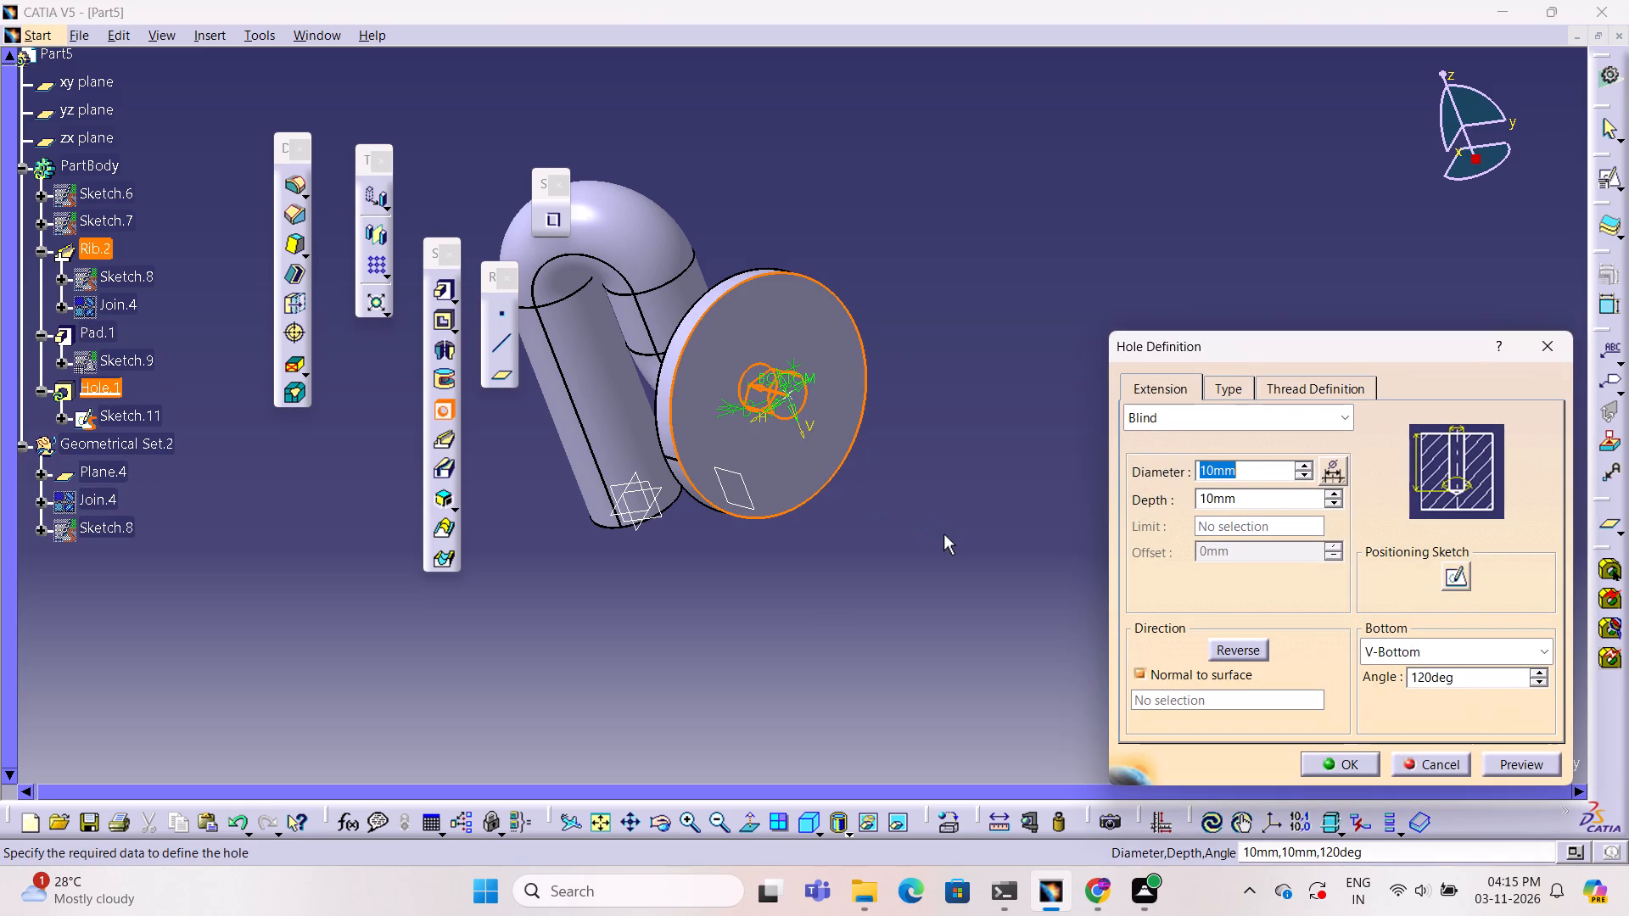
{"action": "middle_click_drag", "start_coordinate": [914, 520], "coordinate": [750, 494], "text": "ctrl"}
{"action": "right_click_drag", "start_coordinate": [914, 520], "coordinate": [750, 494], "text": "ctrl"}
{"action": "scroll", "coordinate": [914, 519], "scroll_direction": "down", "scroll_amount": 1, "text": "ctrl"}
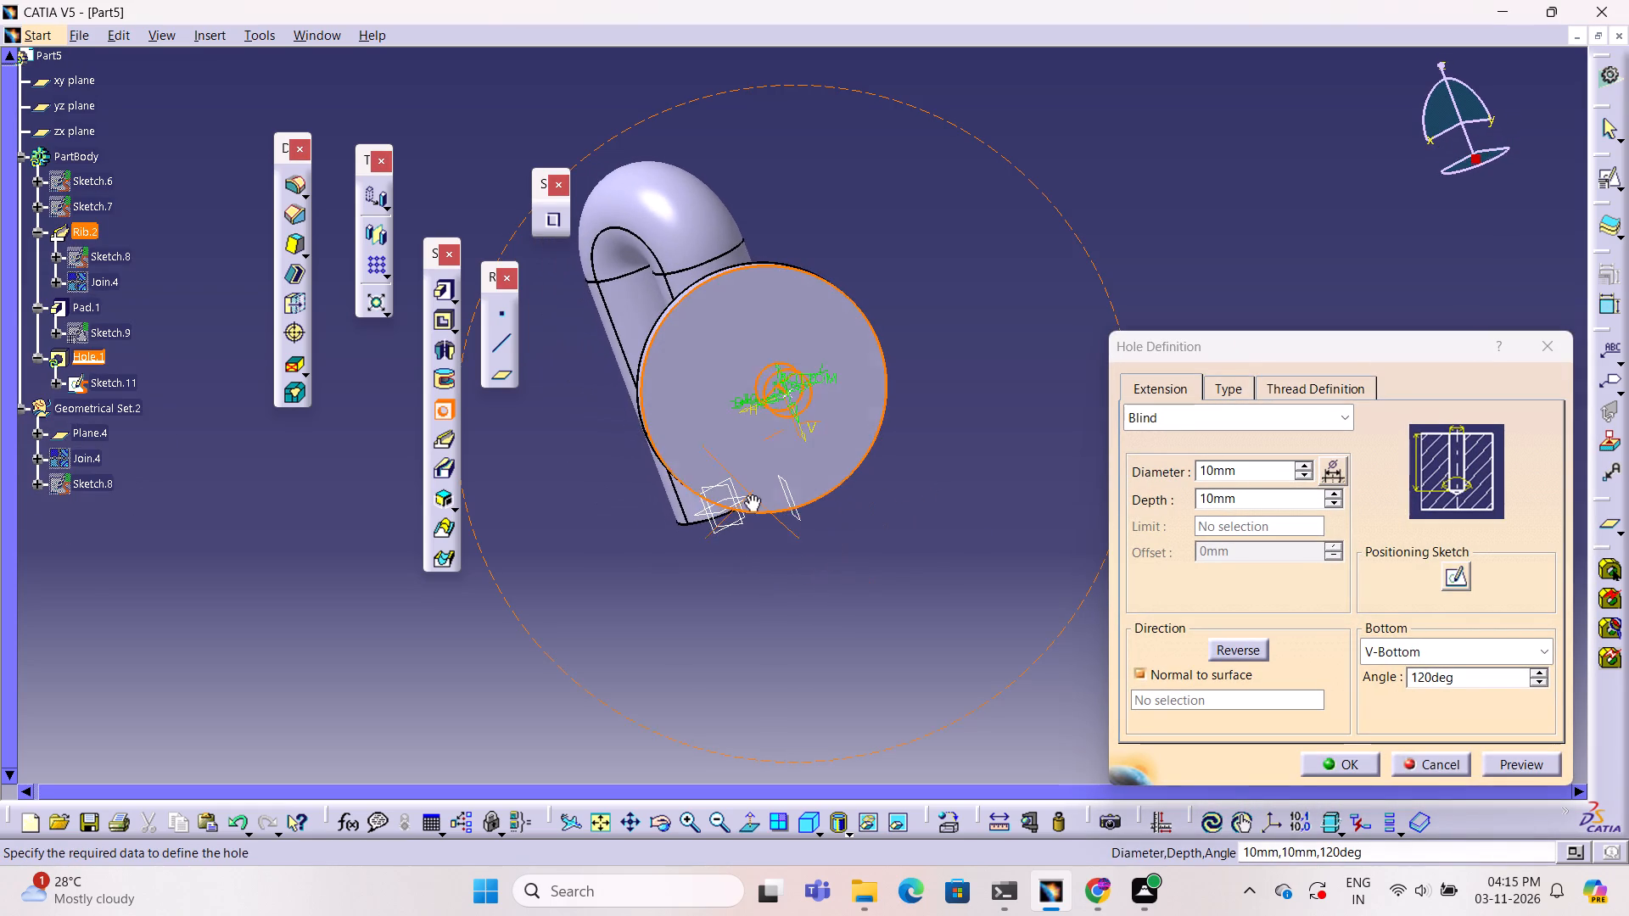
{"action": "right_click_drag", "start_coordinate": [750, 494], "coordinate": [748, 498], "text": "ctrl"}
{"action": "middle_click_drag", "start_coordinate": [750, 494], "coordinate": [748, 498], "text": "ctrl"}
{"action": "right_click", "coordinate": [748, 498], "text": "ctrl"}
{"action": "right_click", "coordinate": [748, 498], "text": "ctrl"}
{"action": "right_click", "coordinate": [748, 498], "text": "ctrl"}
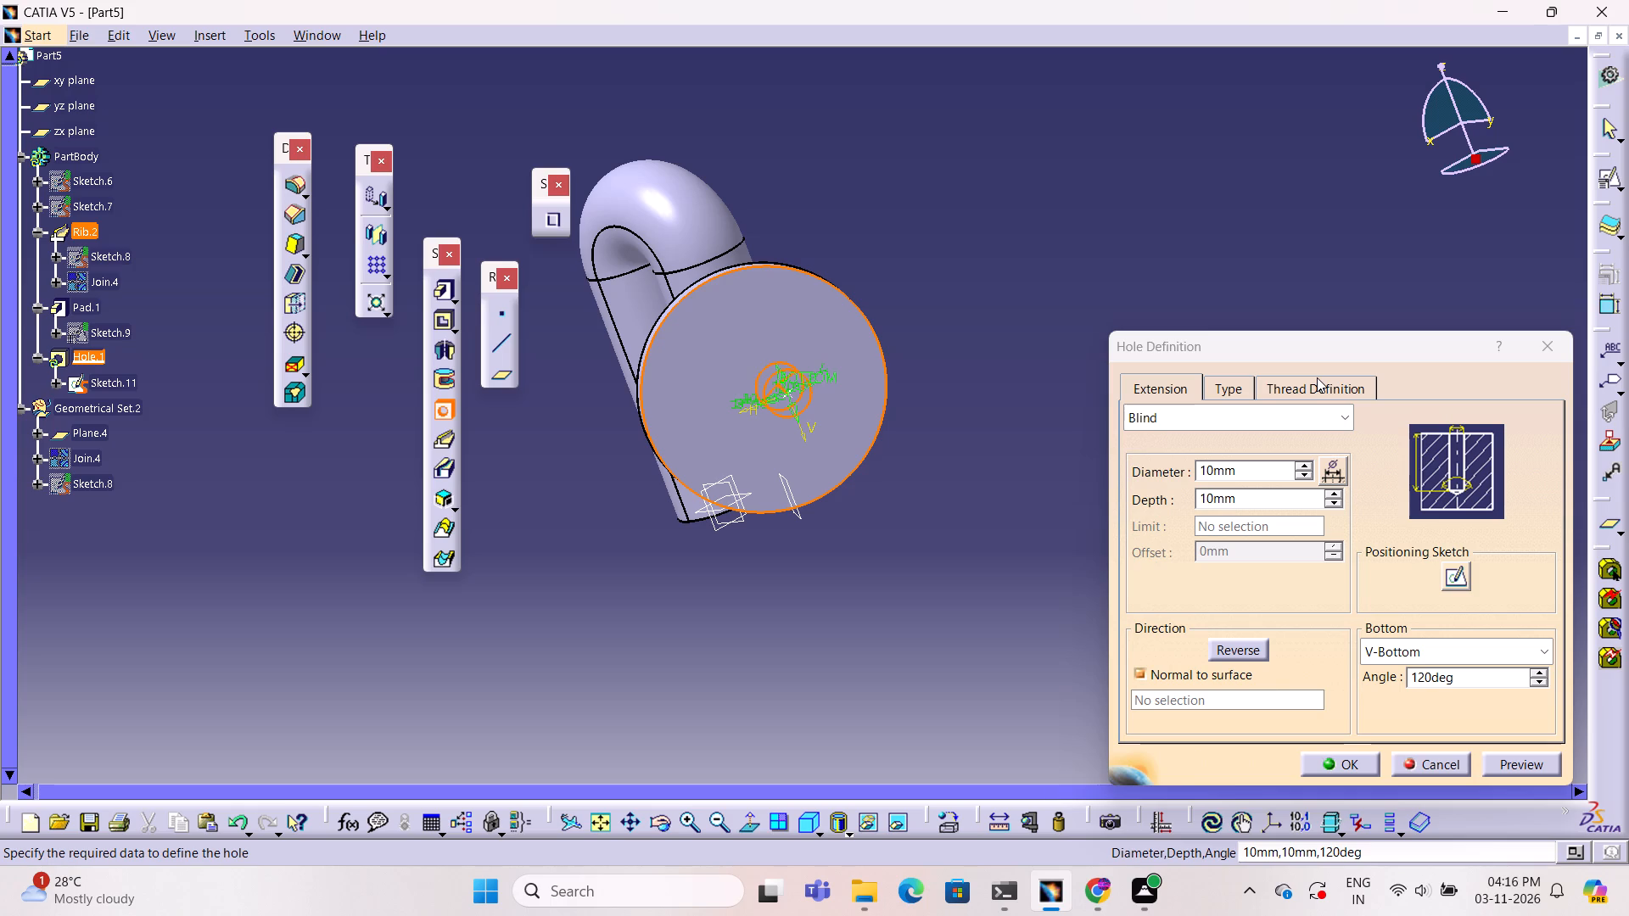
{"action": "left_click_drag", "start_coordinate": [1380, 349], "coordinate": [1321, 304]}
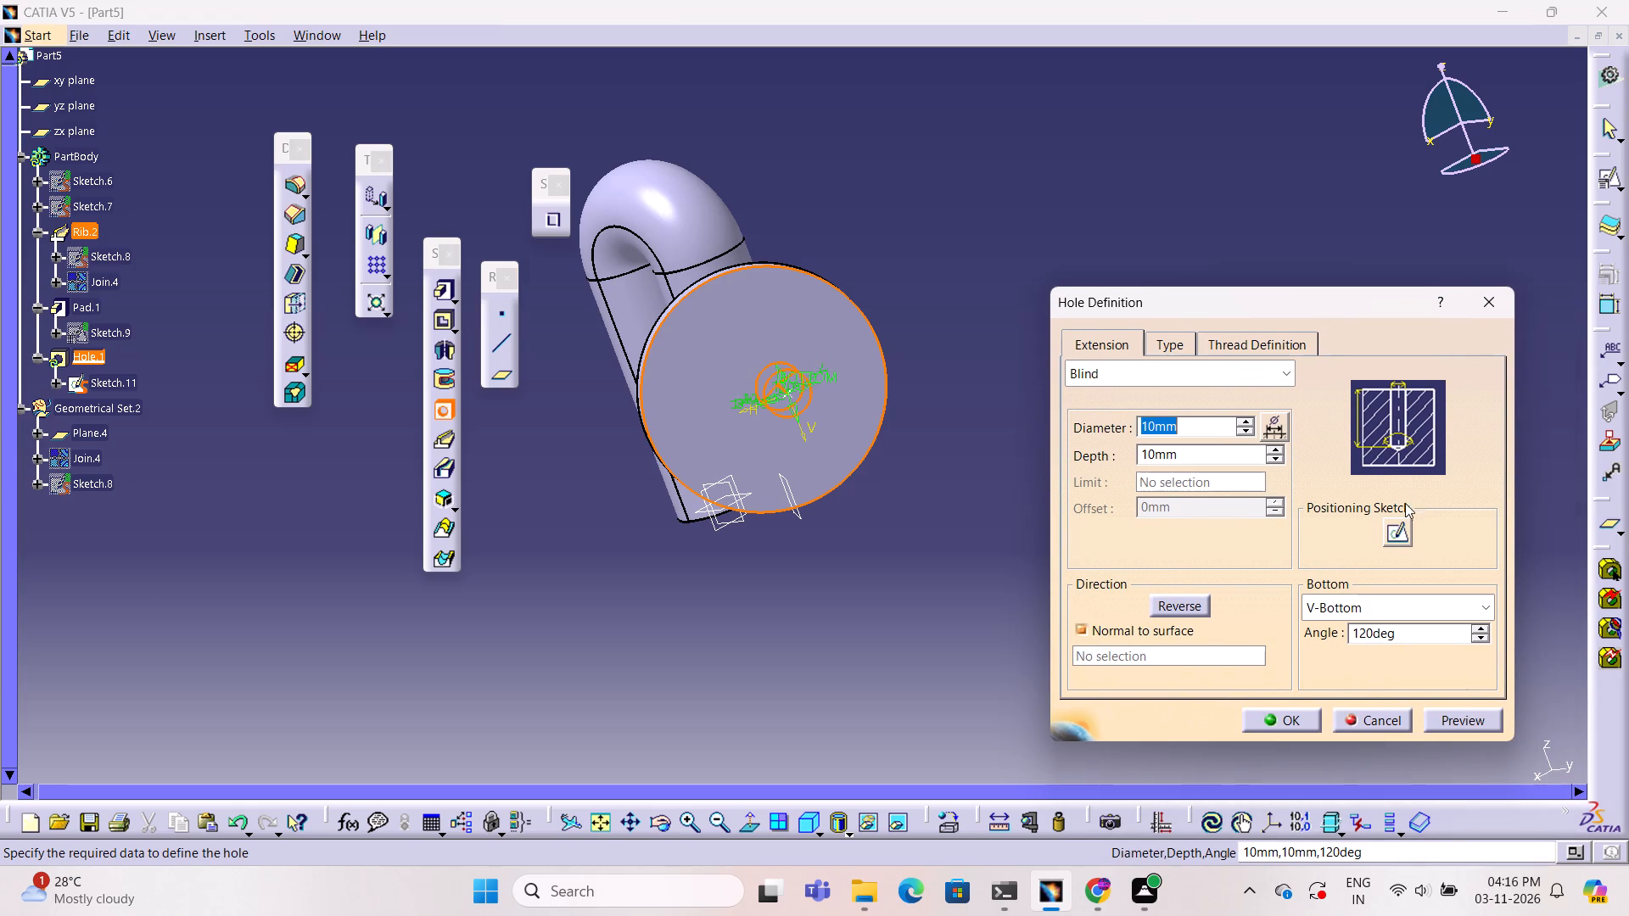
In the hole's positioning sketch, make its centre point concentric with the flange's circular edge, and exit the sketch.
{"action": "left_click", "coordinate": [1393, 538]}
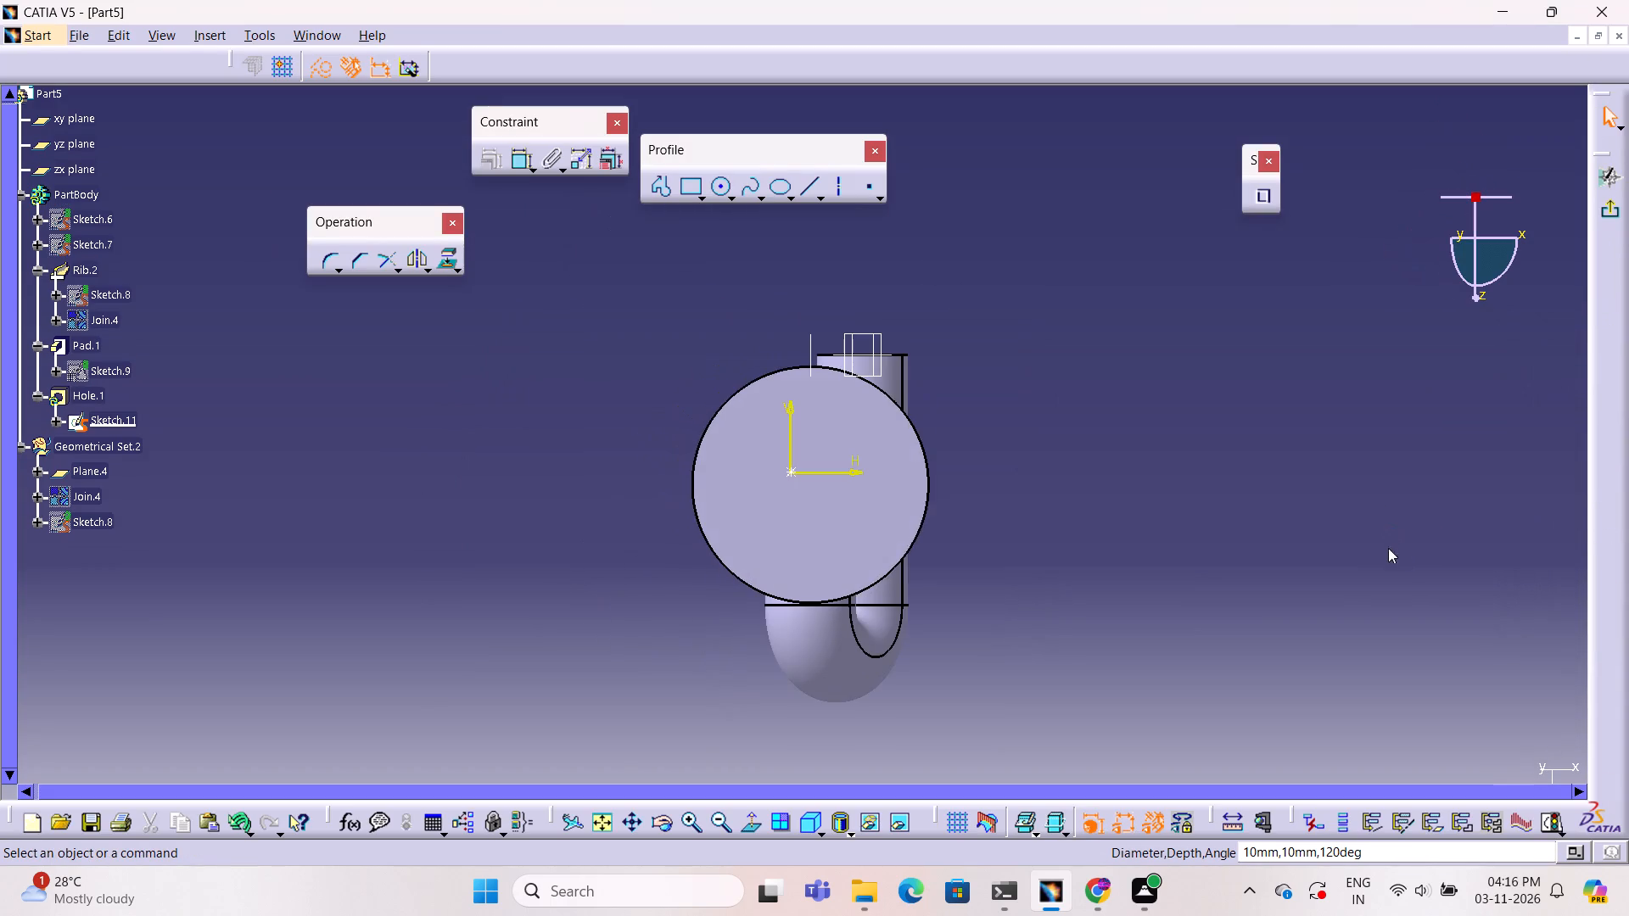
{"action": "left_click", "coordinate": [790, 471]}
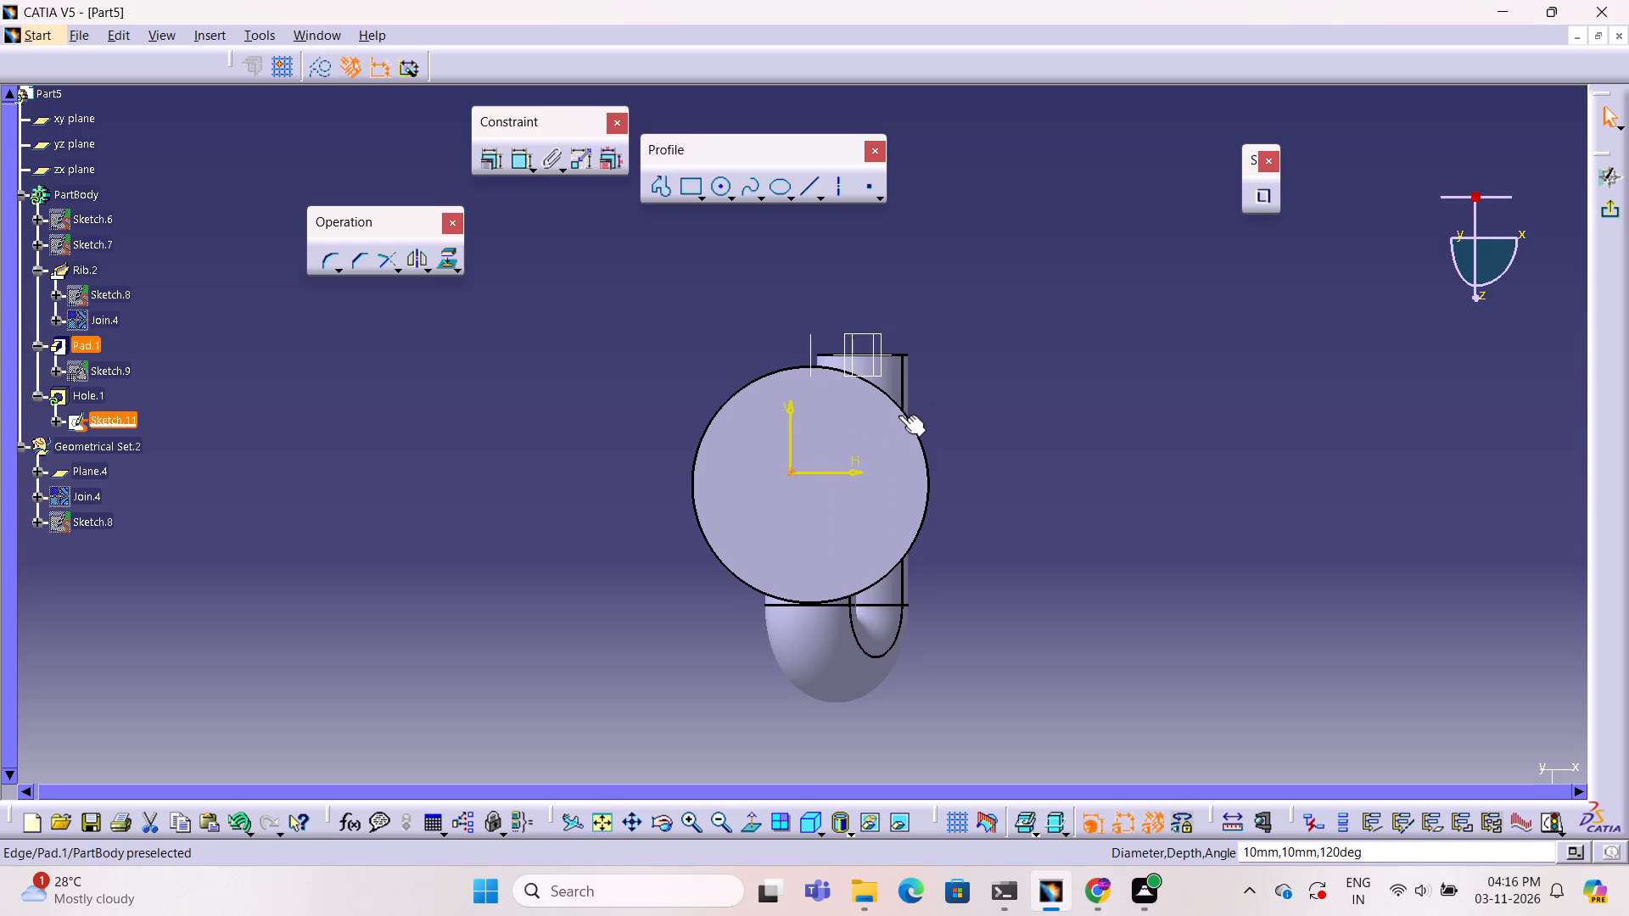
{"action": "left_click", "coordinate": [898, 415], "text": "ctrl"}
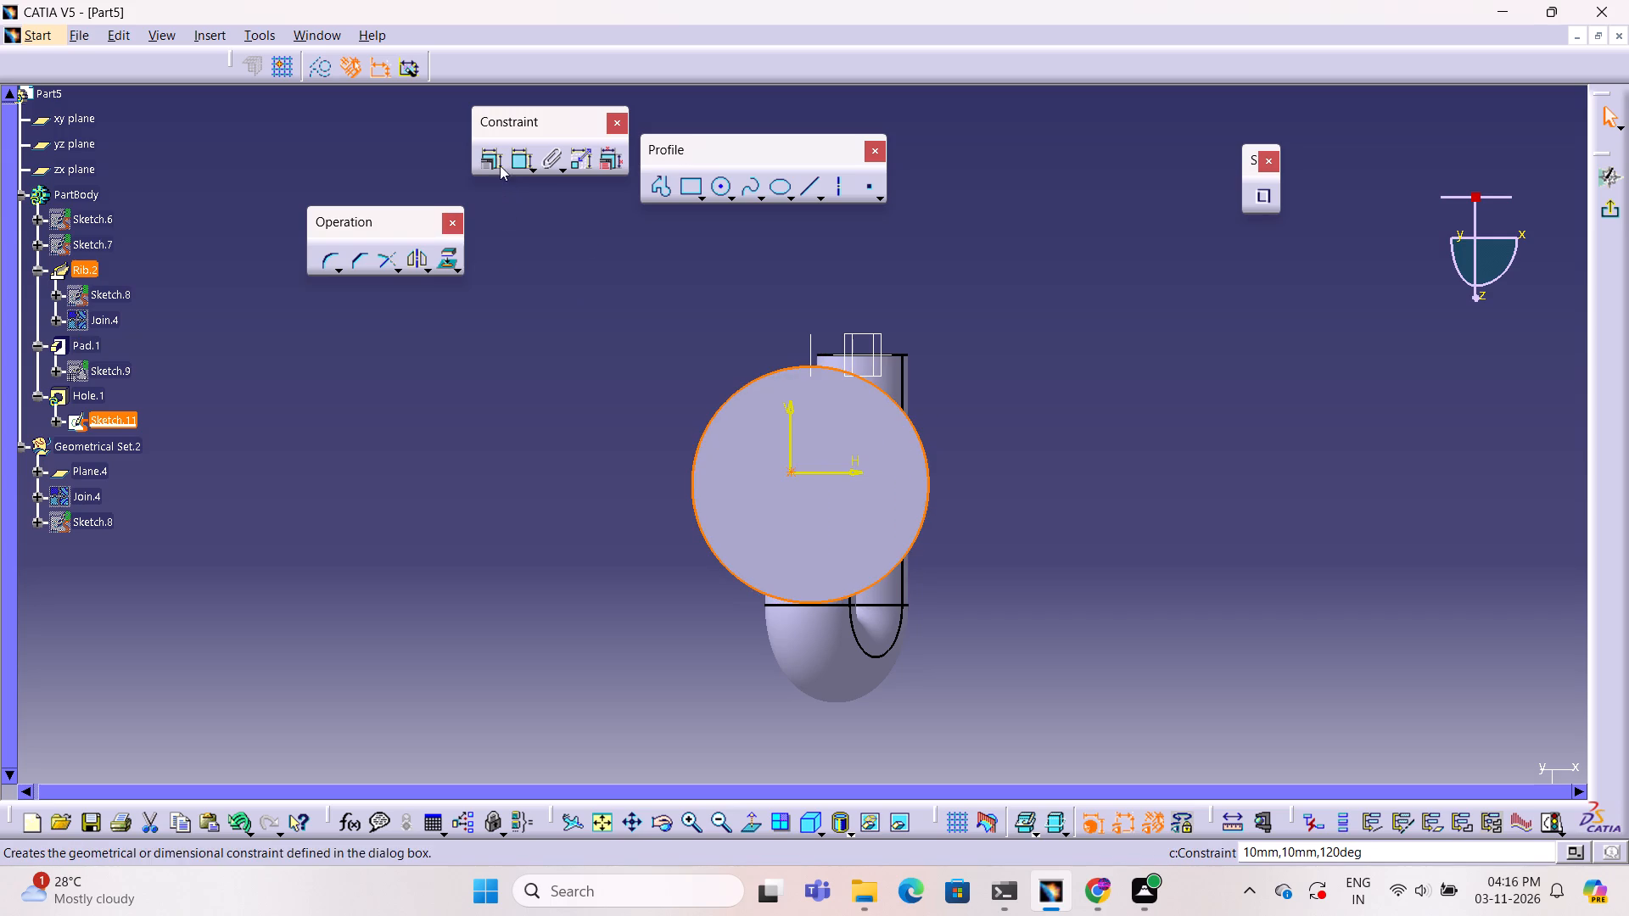
{"action": "left_click", "coordinate": [490, 159]}
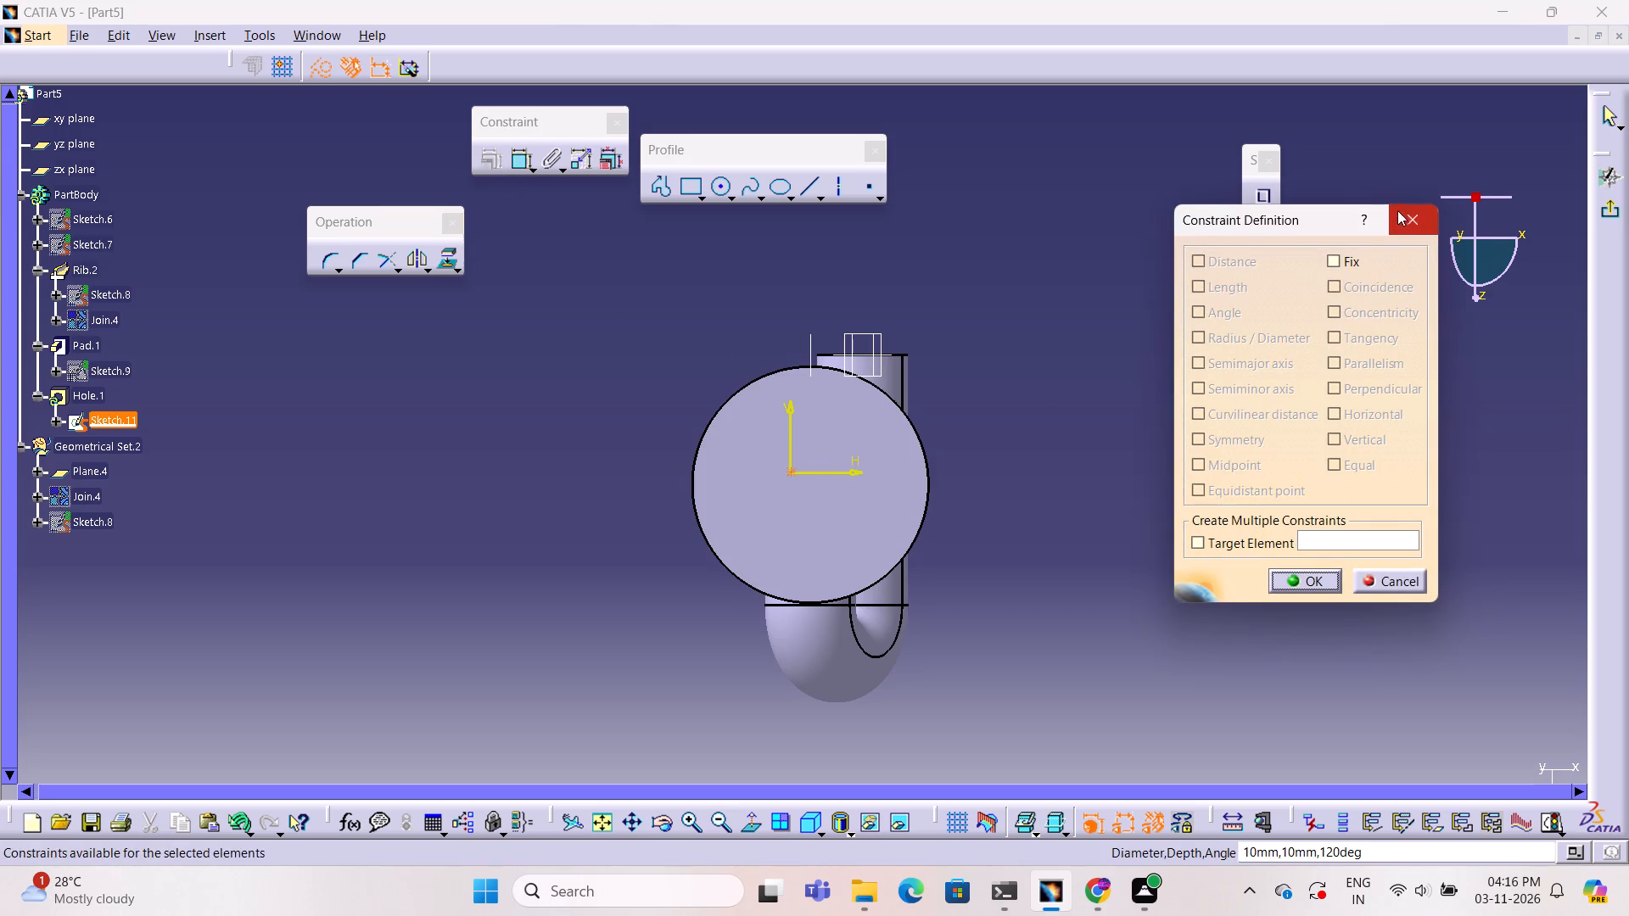
{"action": "left_click", "coordinate": [1406, 217]}
{"action": "left_click", "coordinate": [919, 432], "text": "ctrl"}
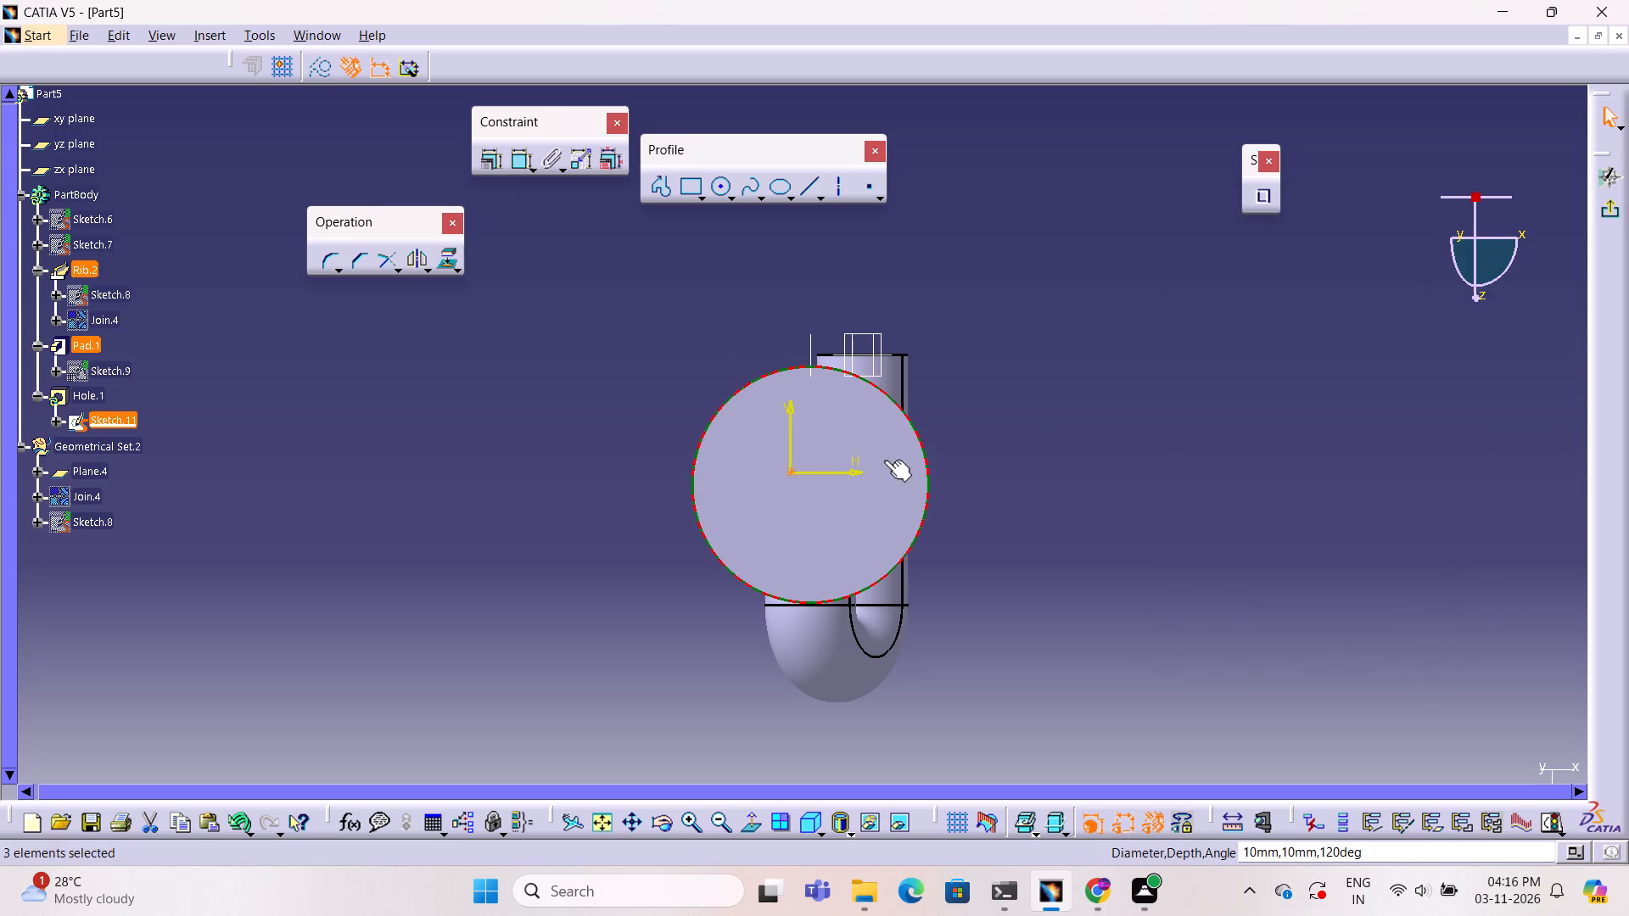
{"action": "left_click", "coordinate": [490, 165]}
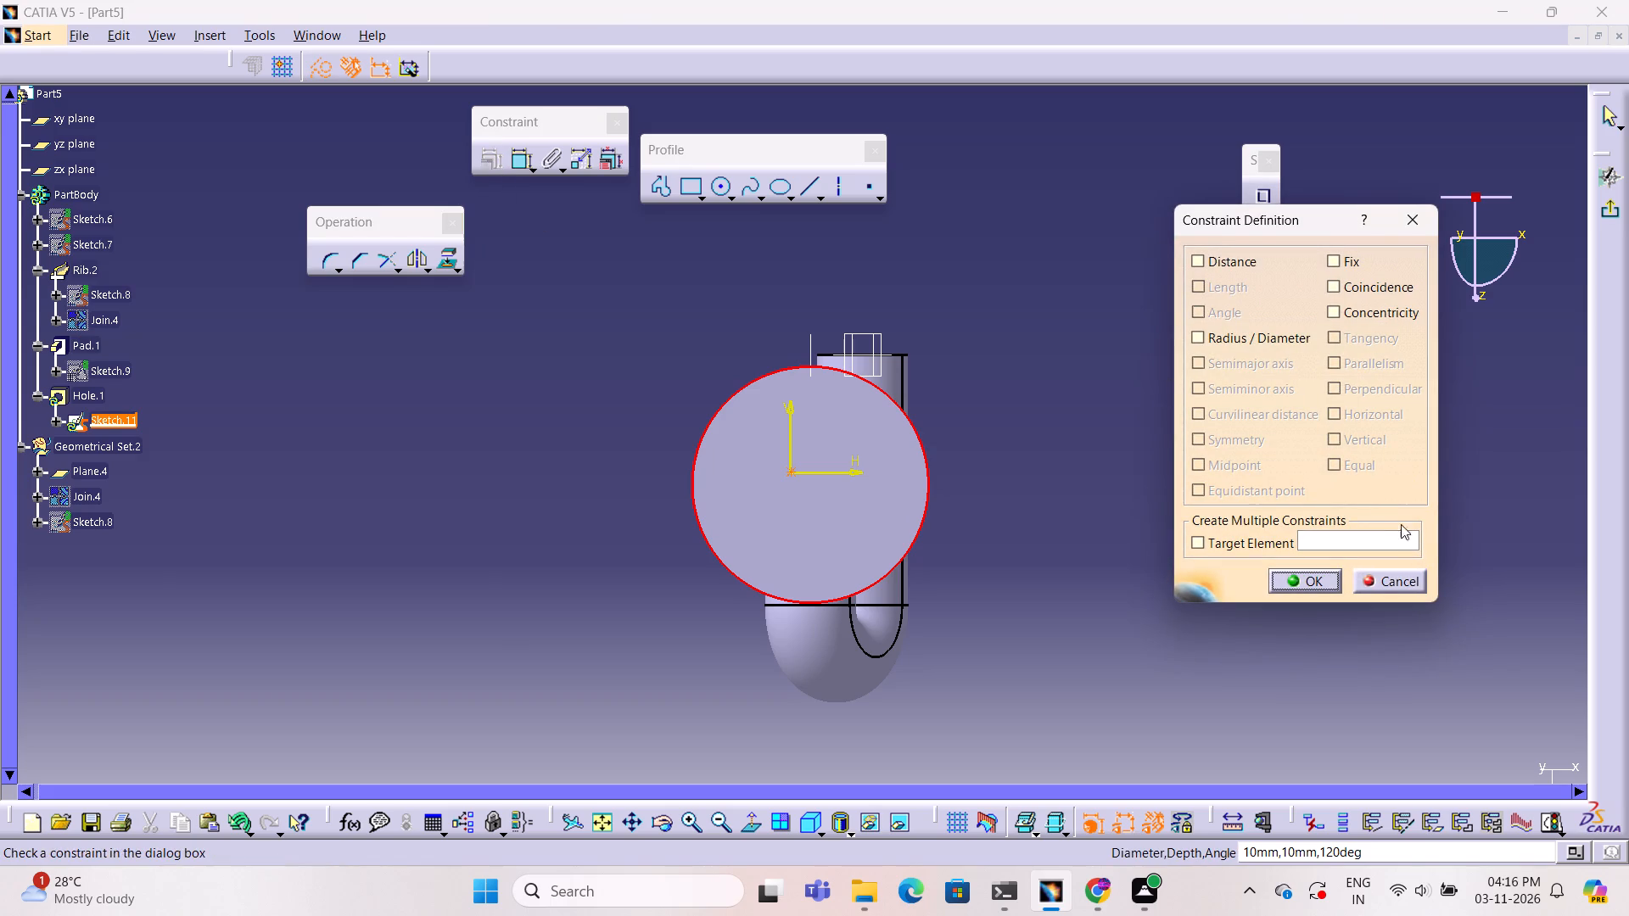
{"action": "left_click", "coordinate": [1335, 312]}
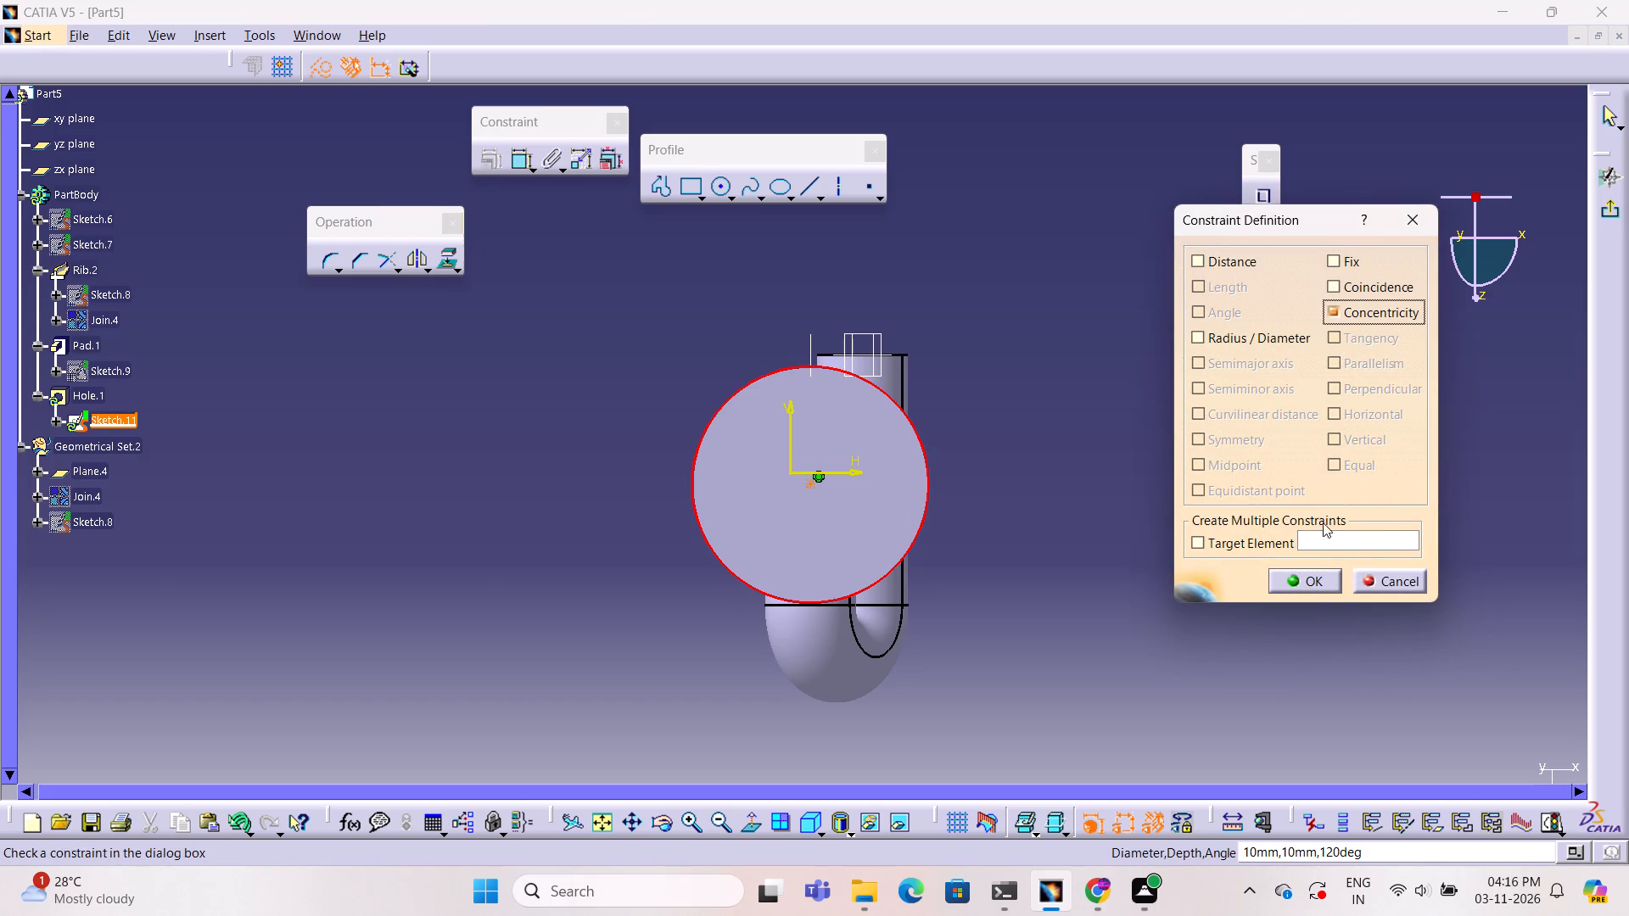
{"action": "left_click", "coordinate": [1309, 586]}
{"action": "middle_click_drag", "start_coordinate": [1163, 516], "coordinate": [1279, 502]}
{"action": "right_click_drag", "start_coordinate": [1163, 516], "coordinate": [1279, 502], "text": "ctrl"}
{"action": "right_click", "coordinate": [1279, 502], "text": "ctrl"}
{"action": "right_click", "coordinate": [1279, 502]}
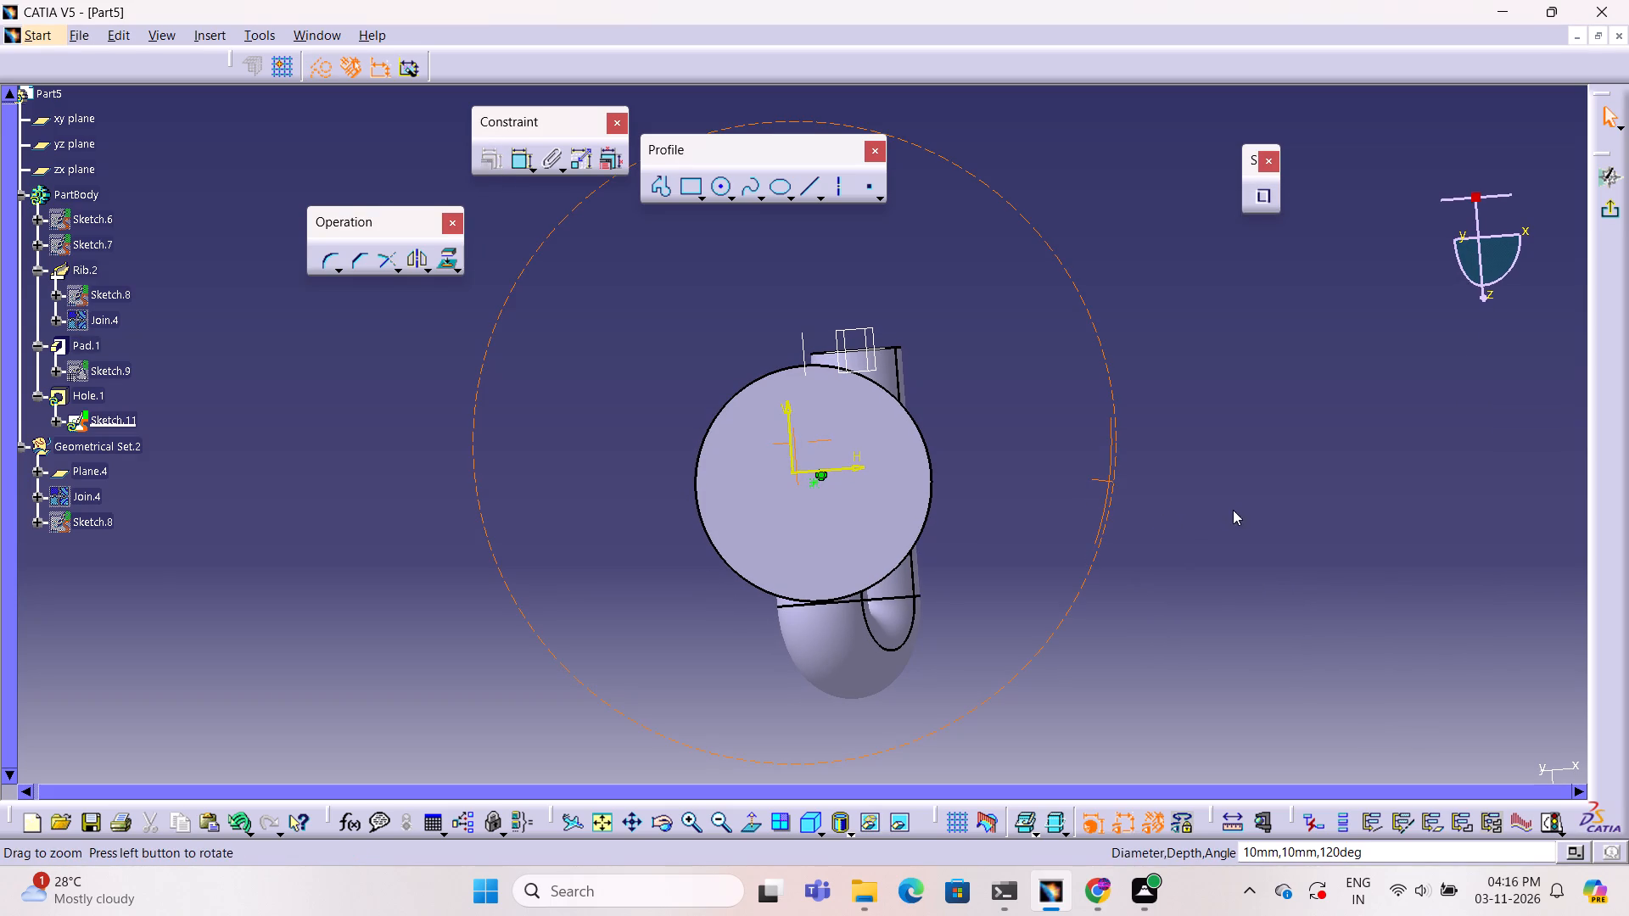
{"action": "left_click", "coordinate": [1619, 215]}
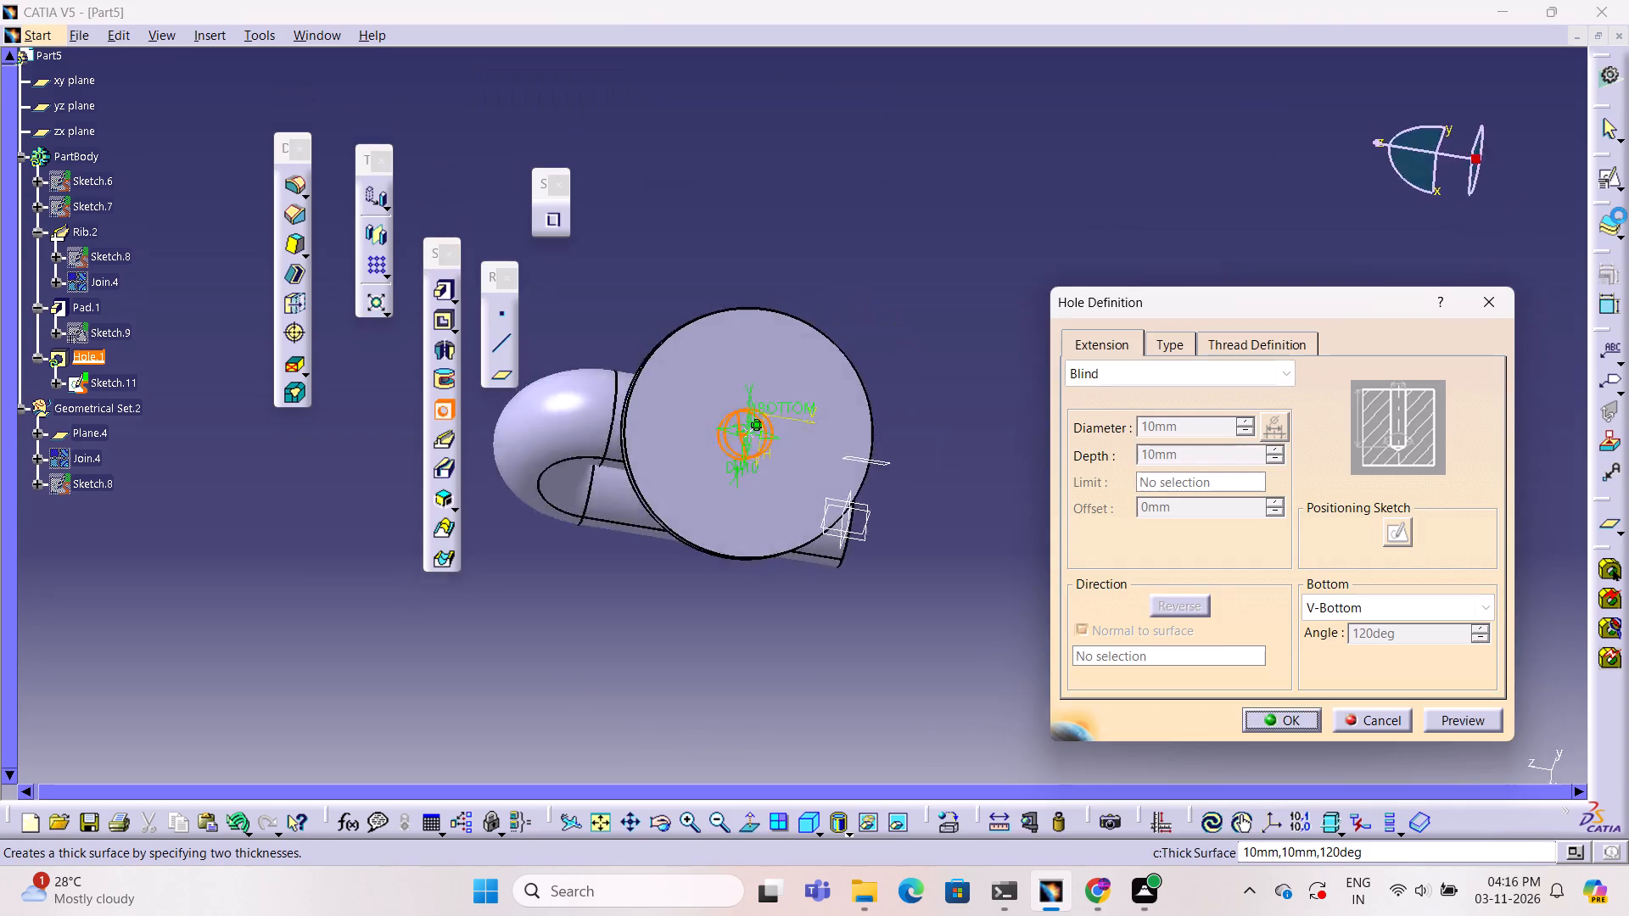
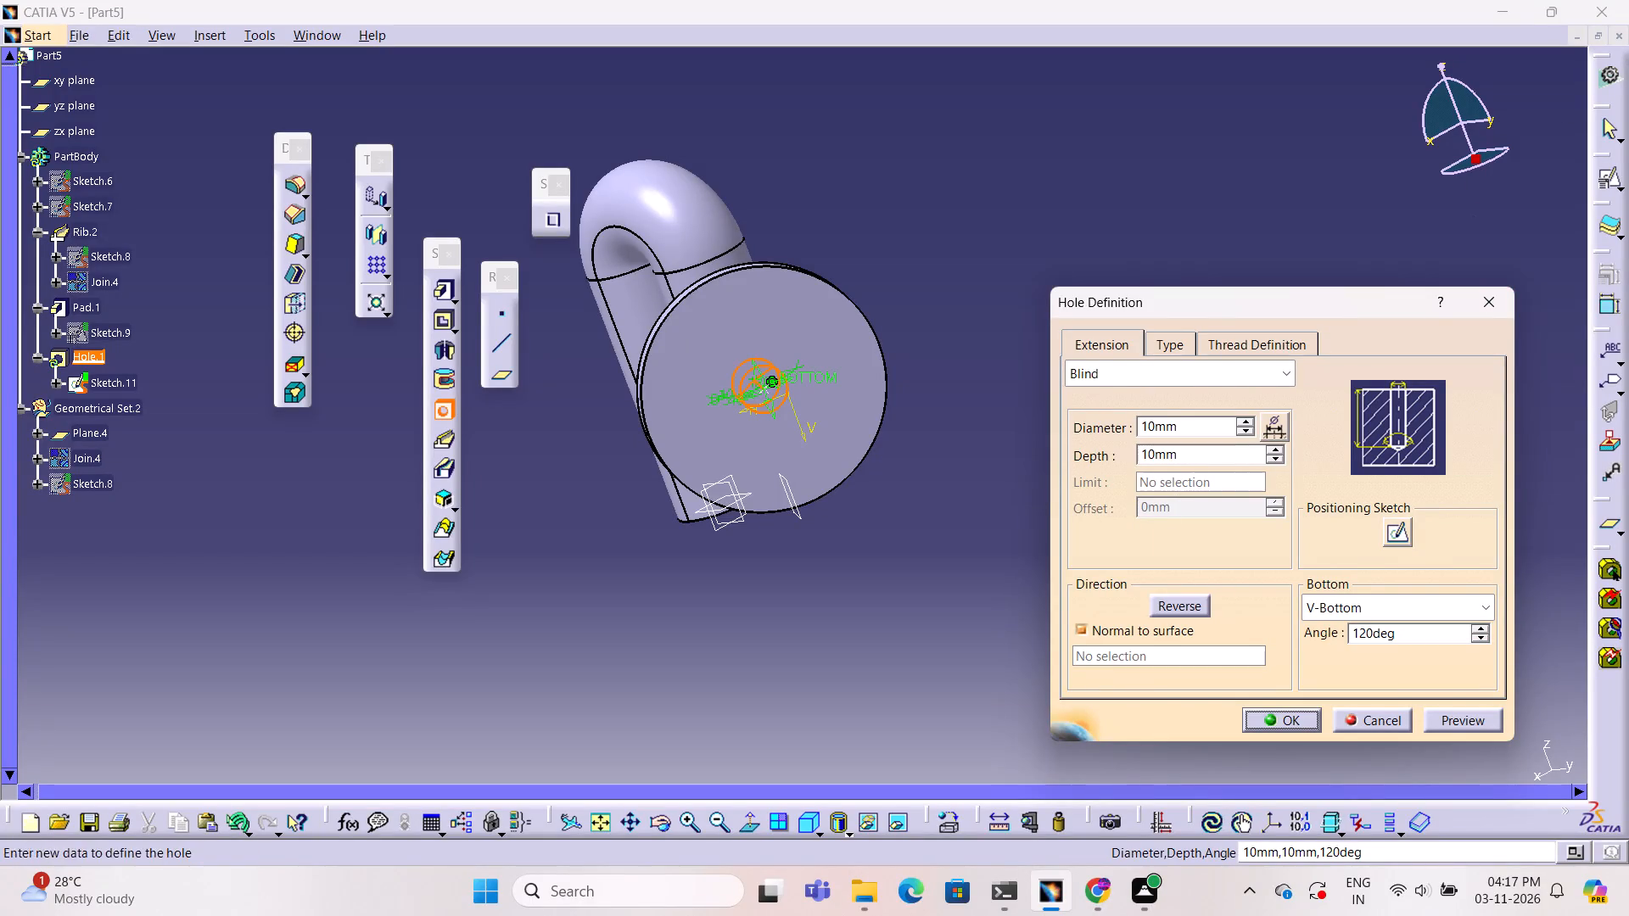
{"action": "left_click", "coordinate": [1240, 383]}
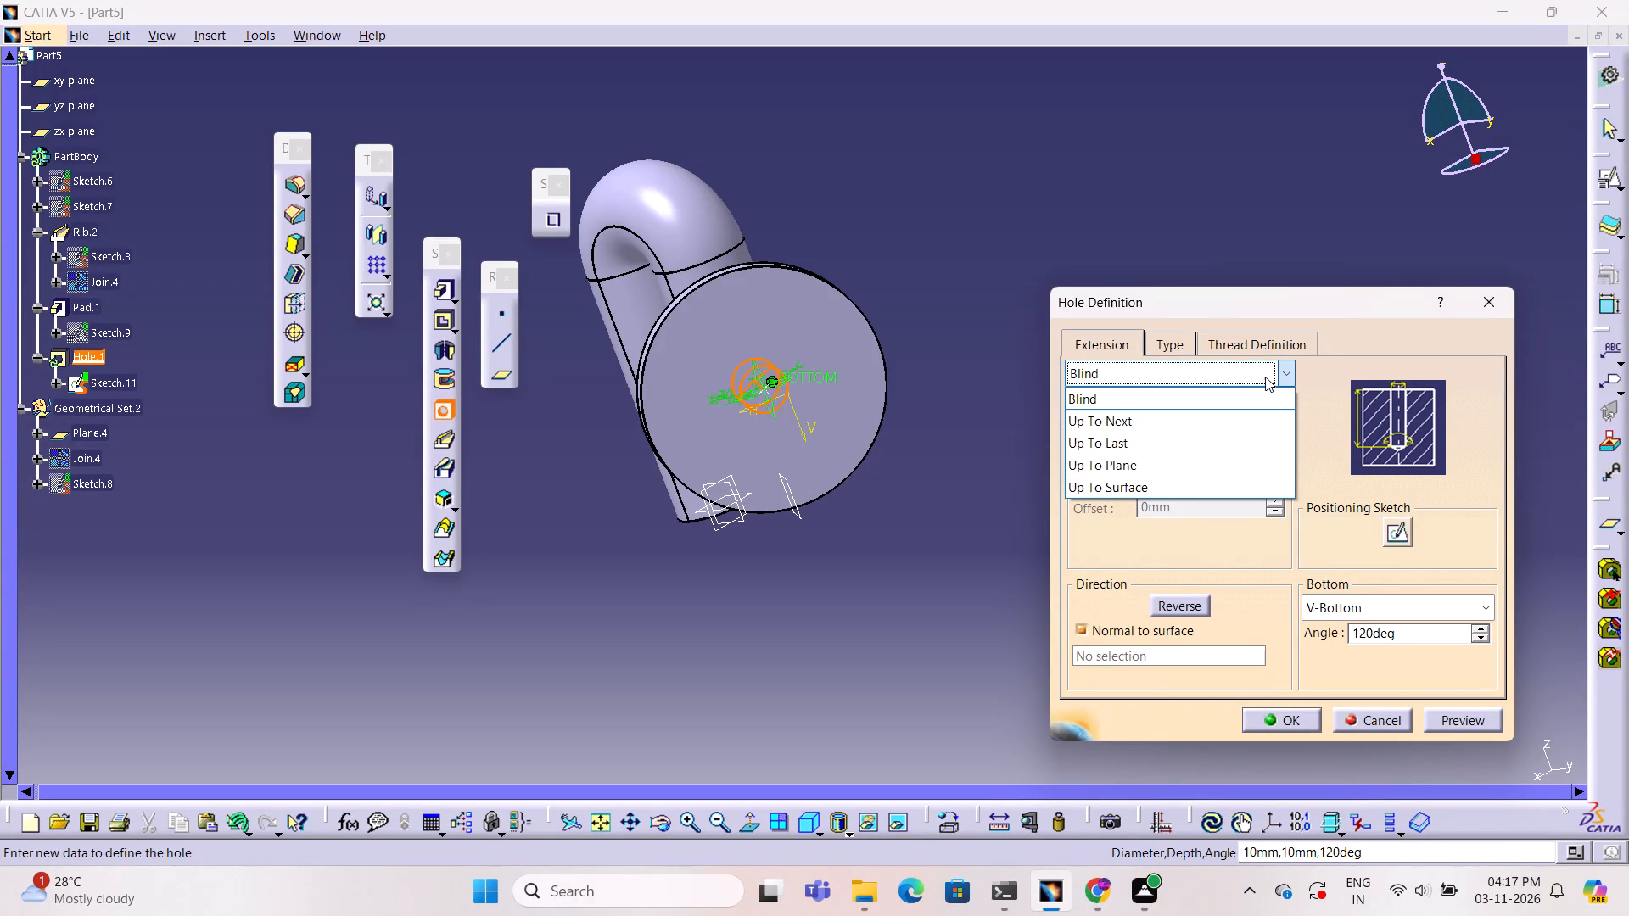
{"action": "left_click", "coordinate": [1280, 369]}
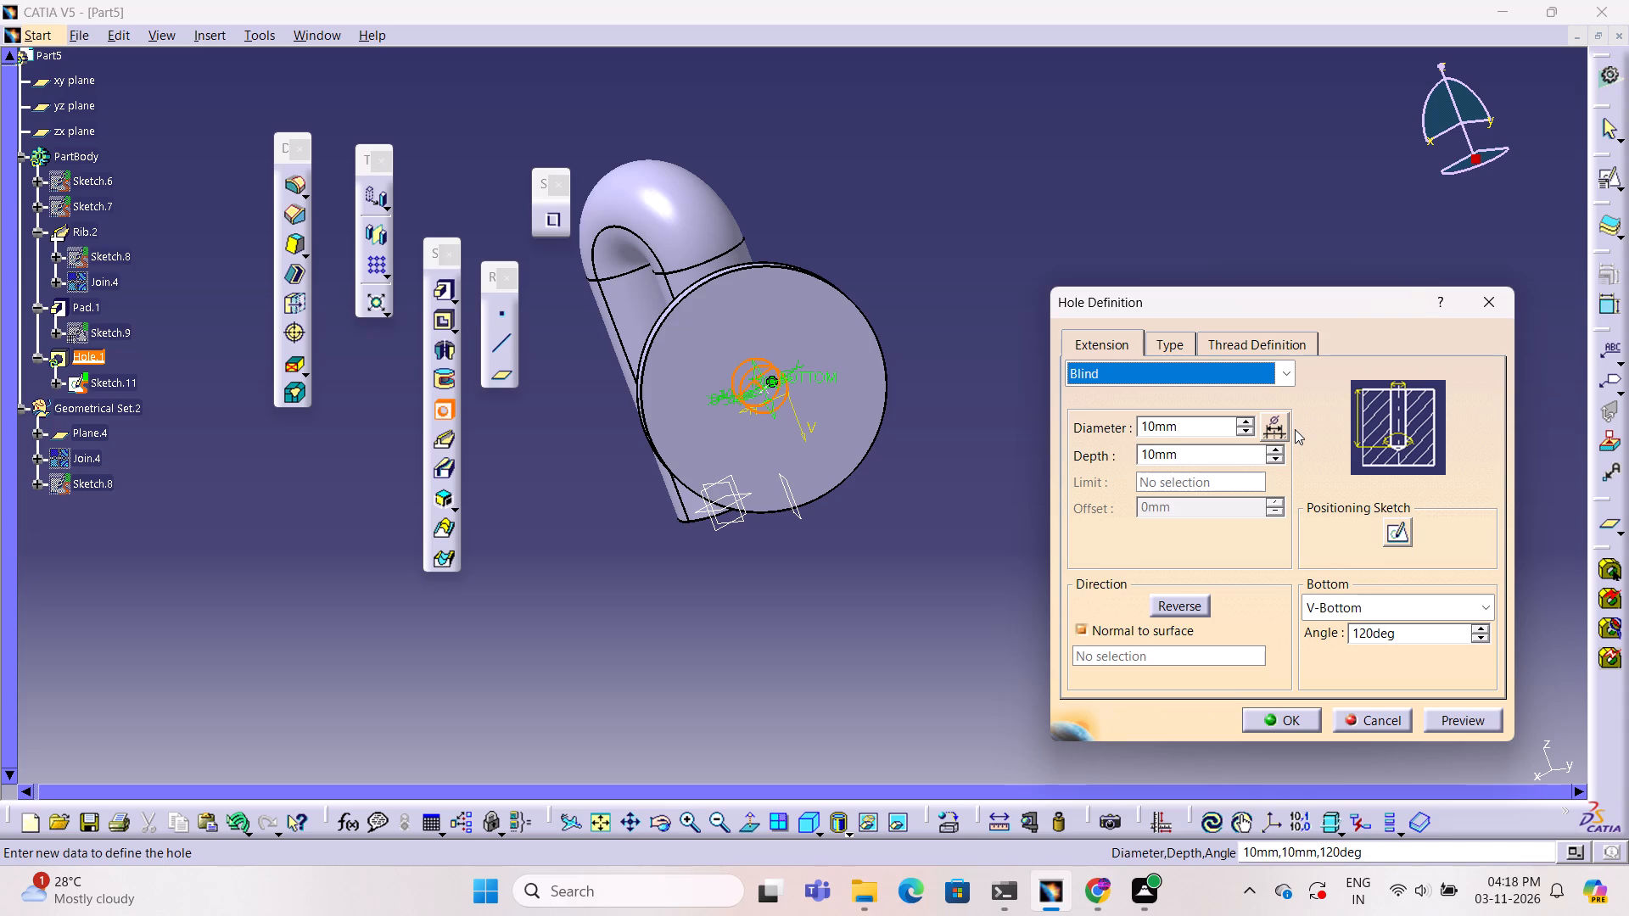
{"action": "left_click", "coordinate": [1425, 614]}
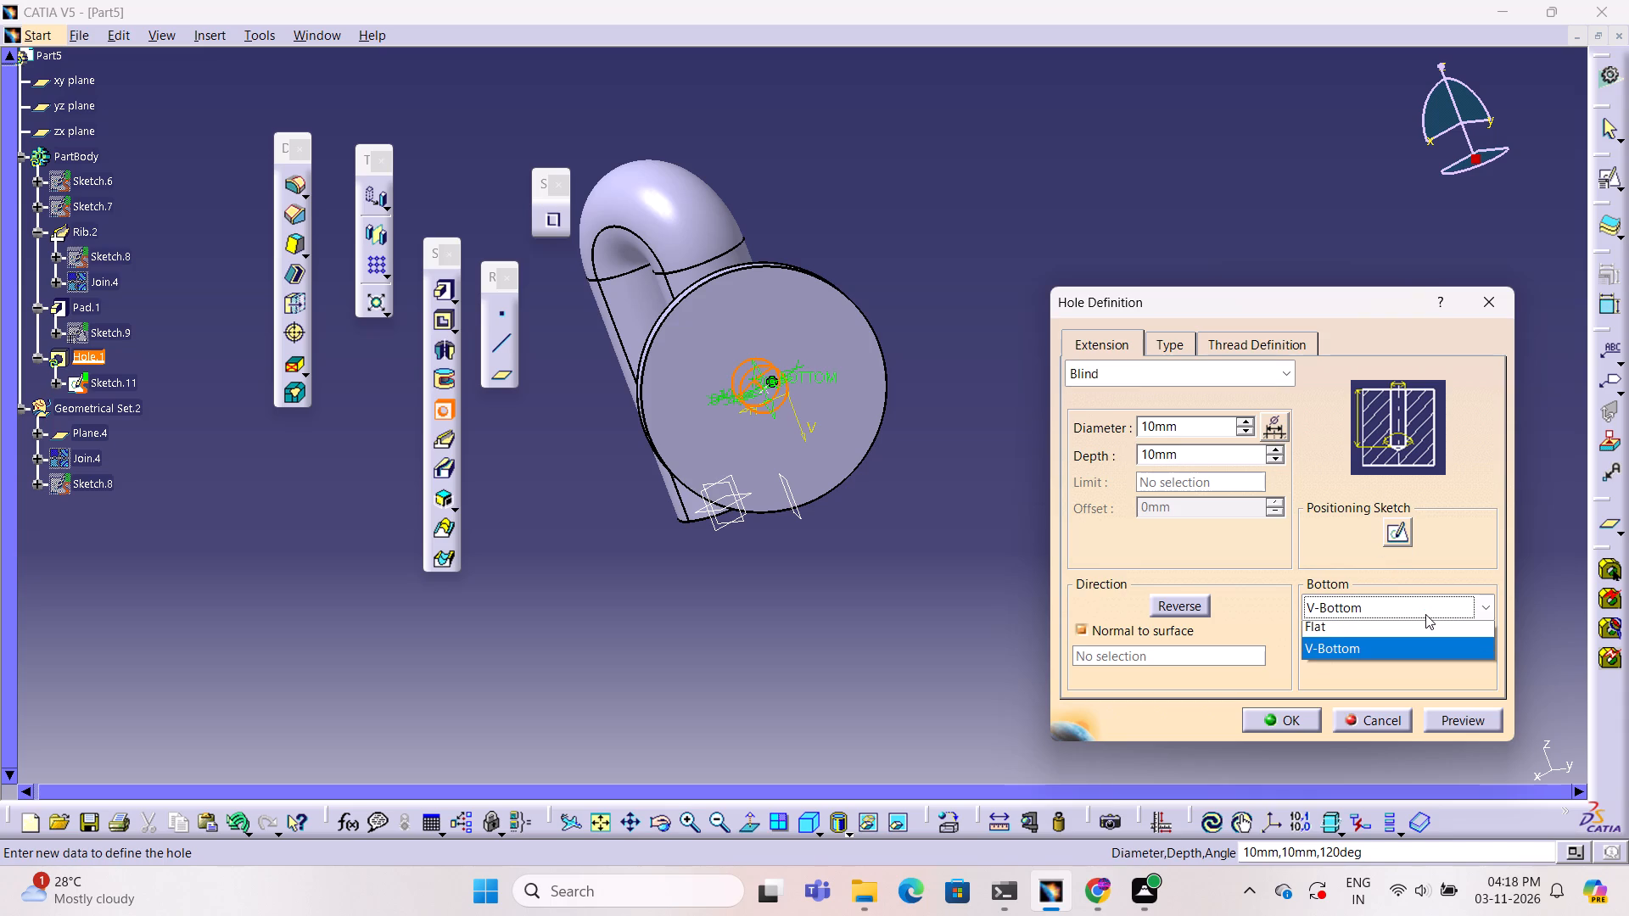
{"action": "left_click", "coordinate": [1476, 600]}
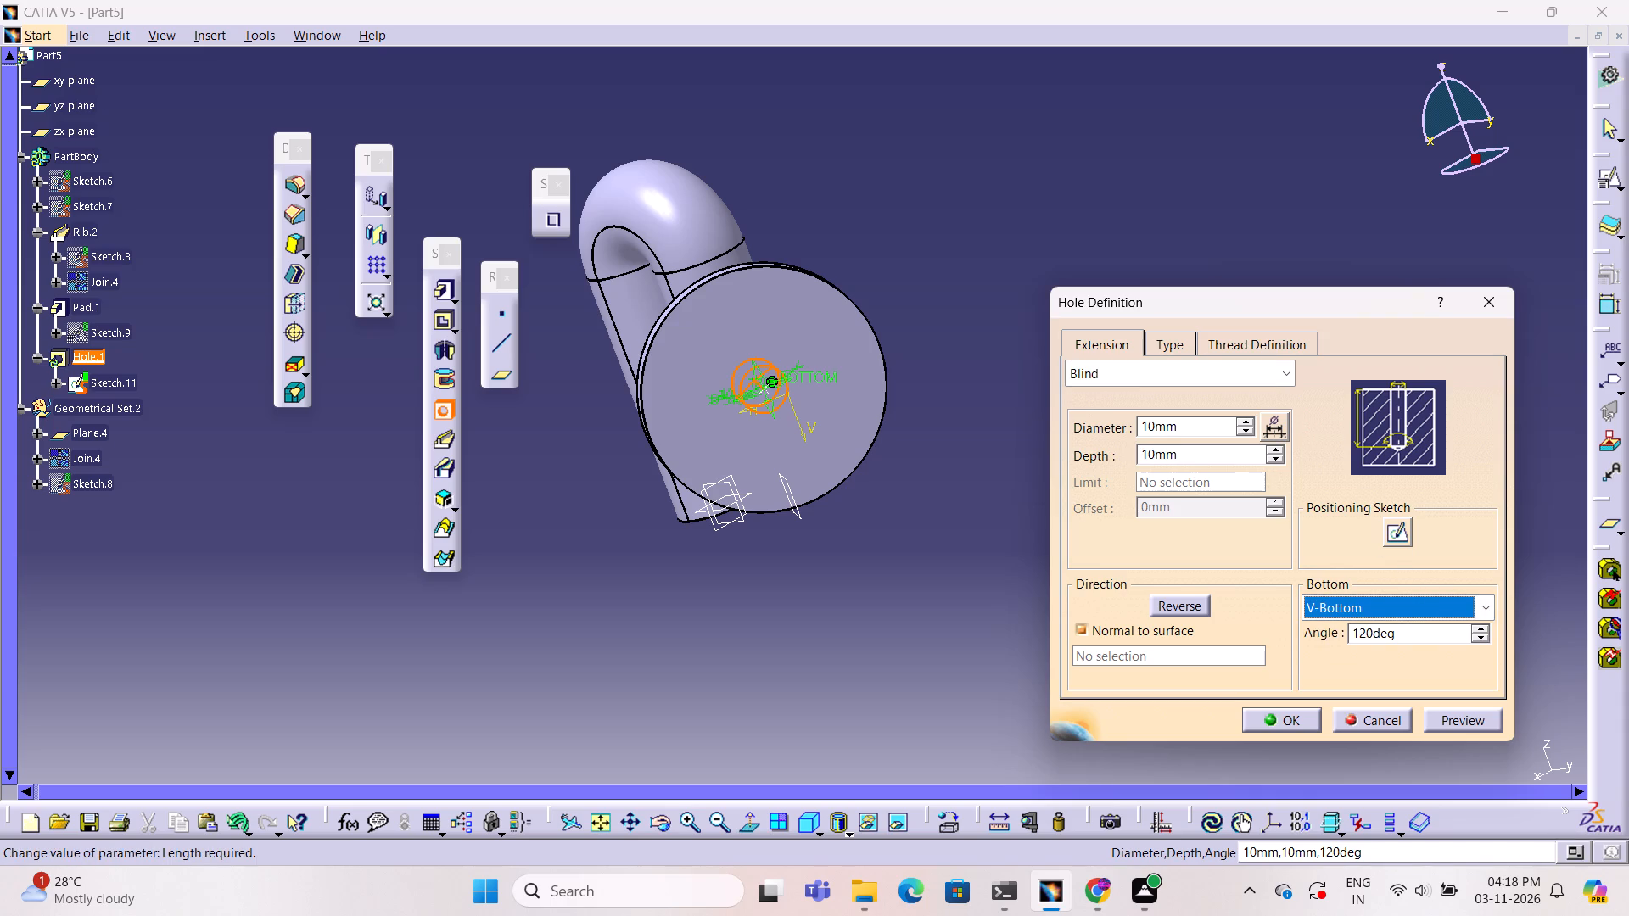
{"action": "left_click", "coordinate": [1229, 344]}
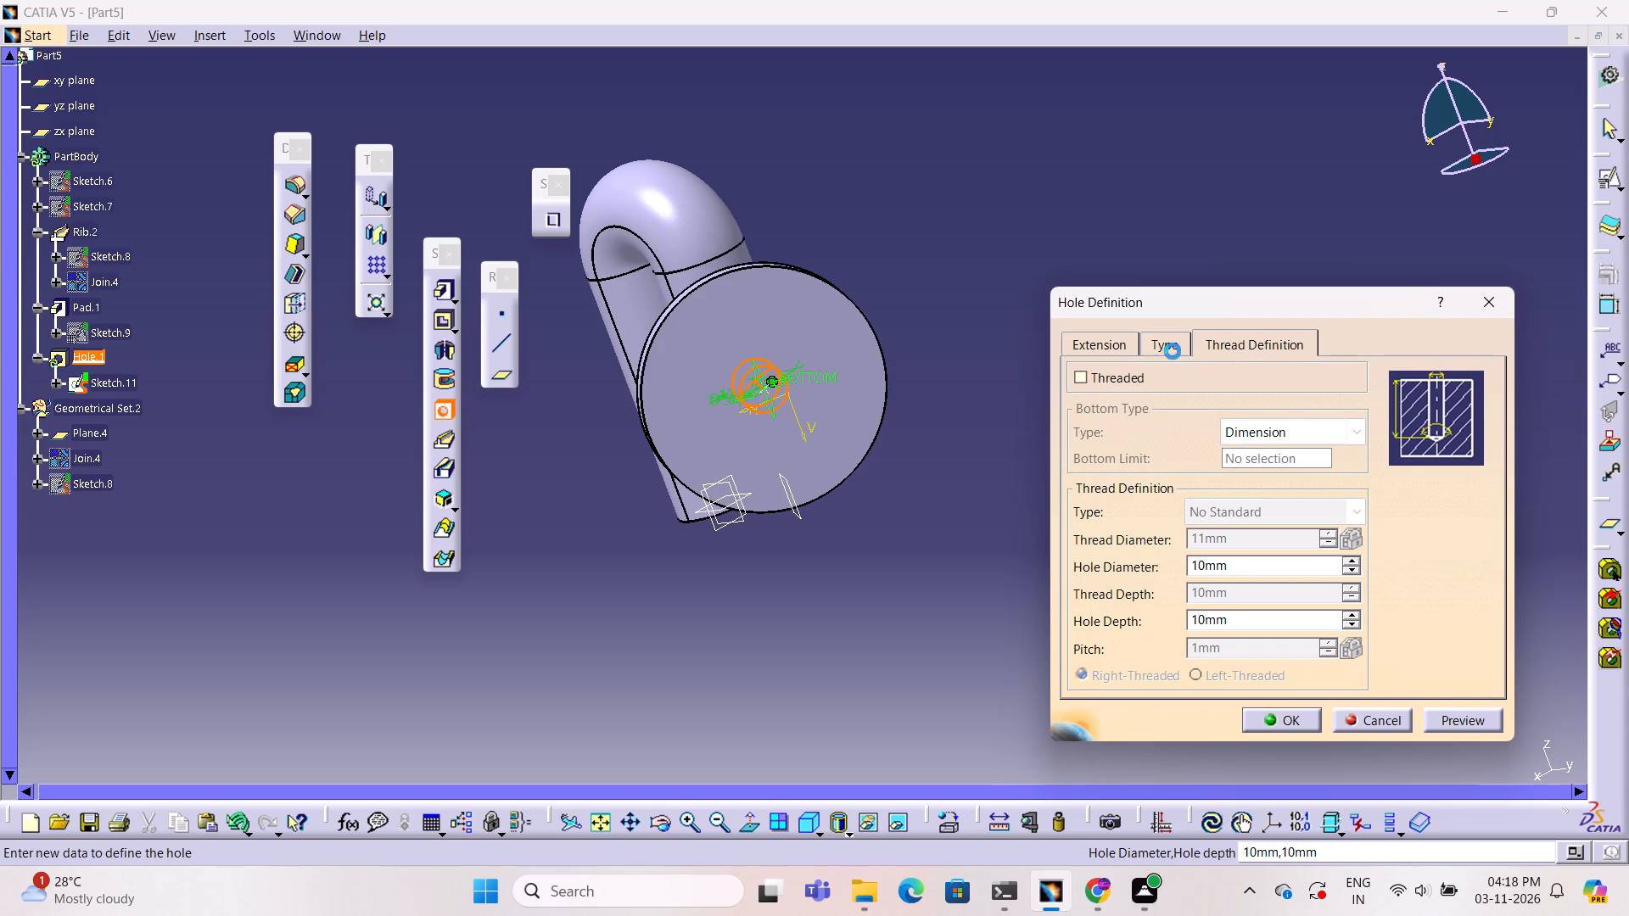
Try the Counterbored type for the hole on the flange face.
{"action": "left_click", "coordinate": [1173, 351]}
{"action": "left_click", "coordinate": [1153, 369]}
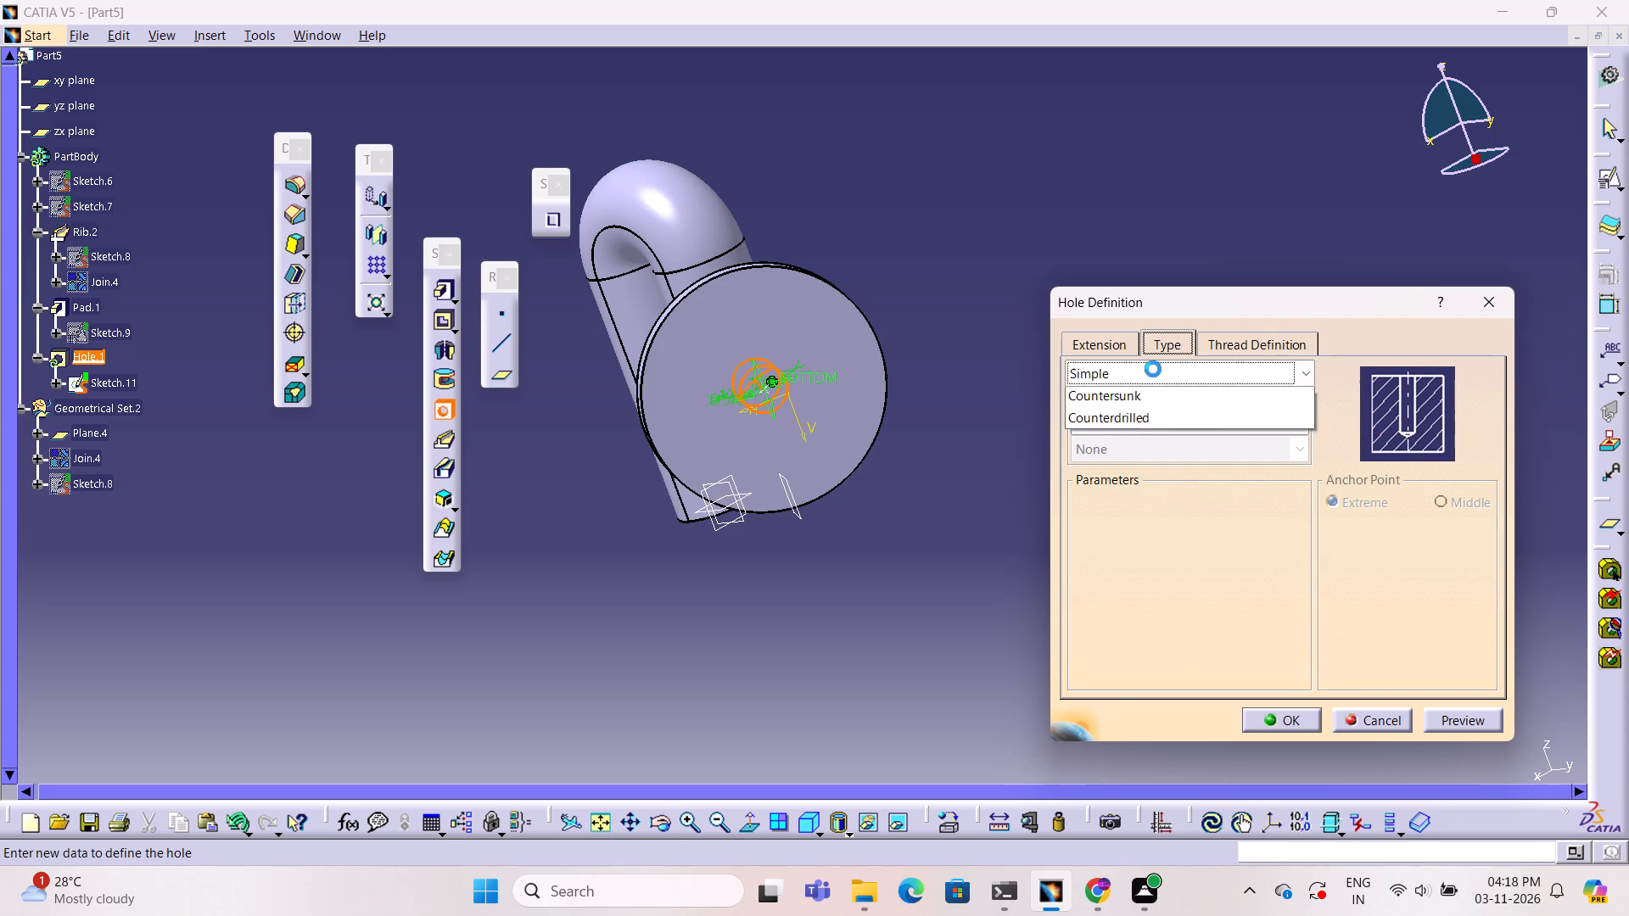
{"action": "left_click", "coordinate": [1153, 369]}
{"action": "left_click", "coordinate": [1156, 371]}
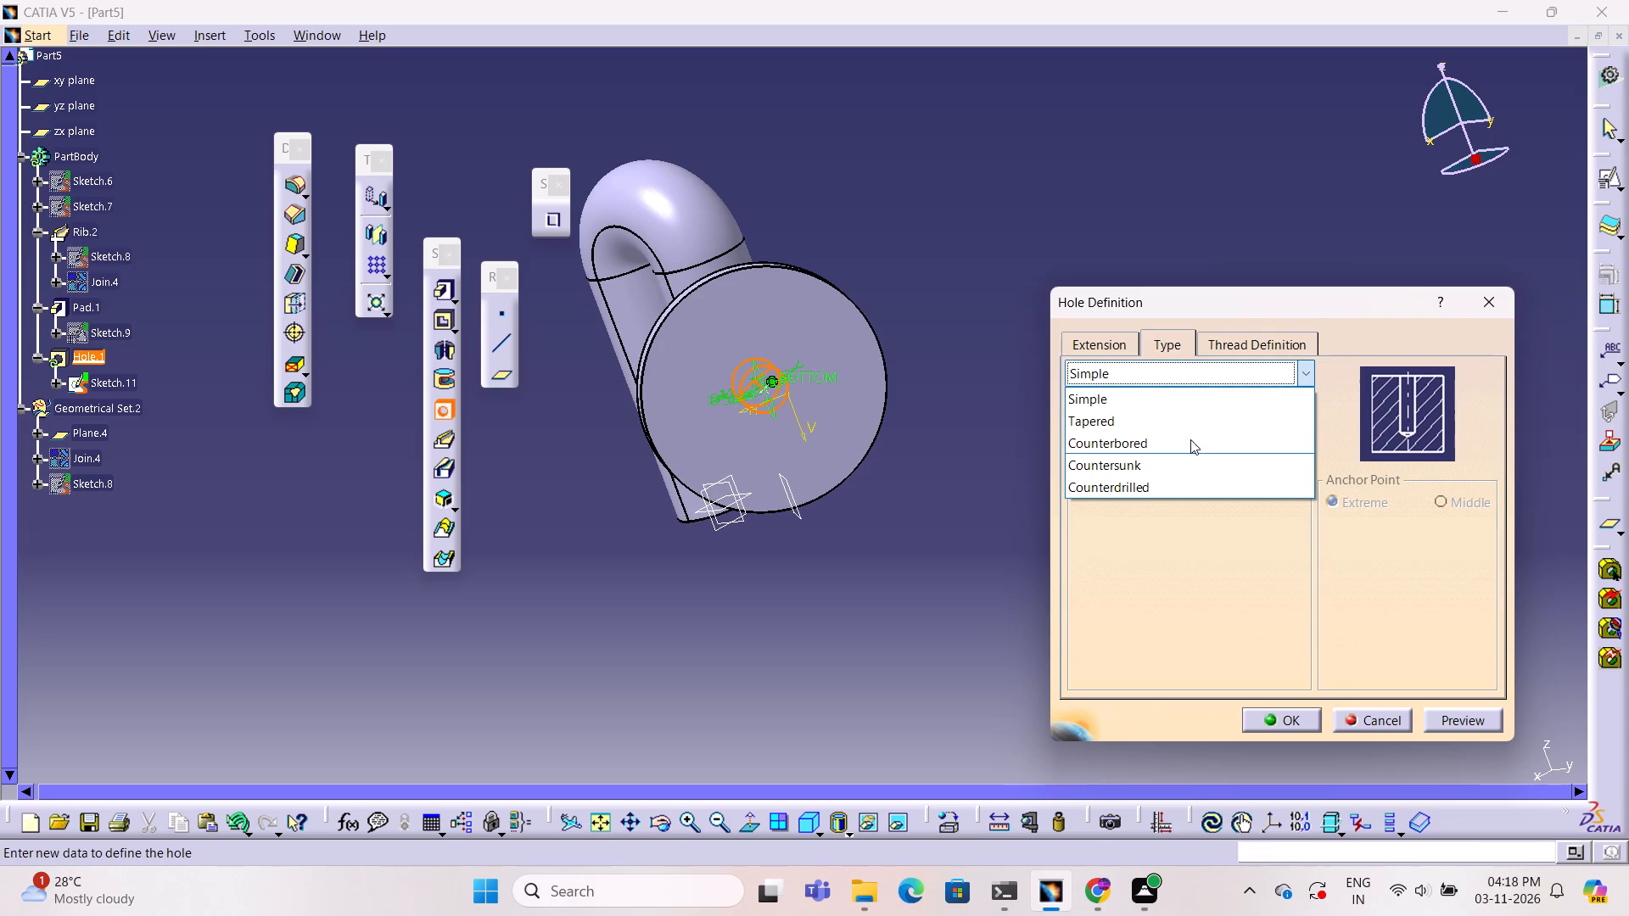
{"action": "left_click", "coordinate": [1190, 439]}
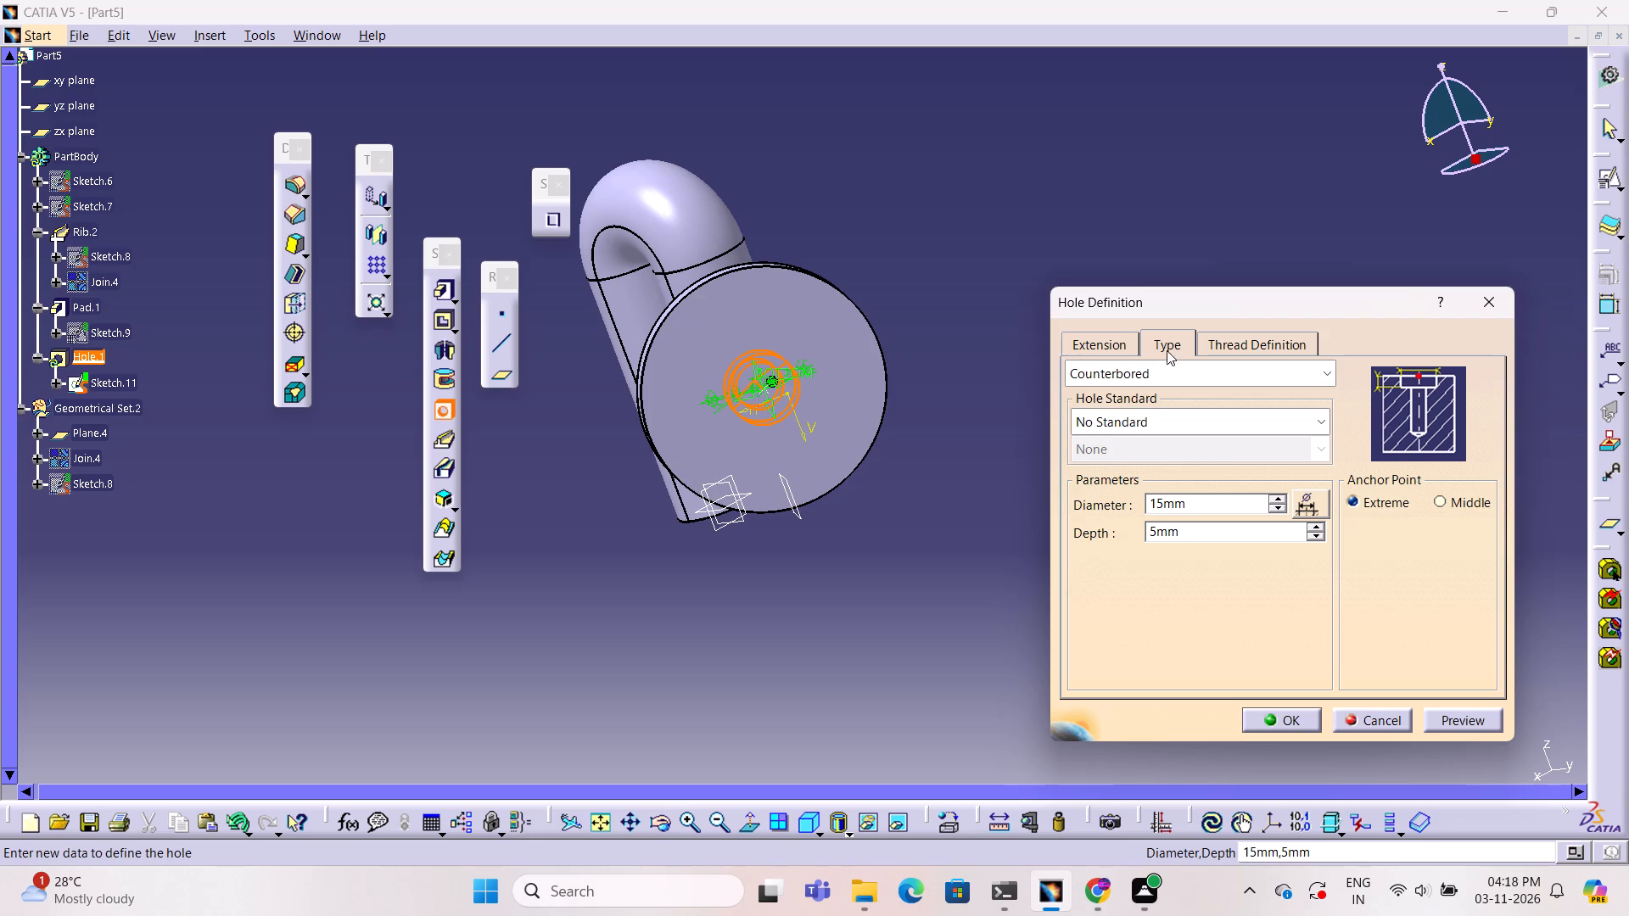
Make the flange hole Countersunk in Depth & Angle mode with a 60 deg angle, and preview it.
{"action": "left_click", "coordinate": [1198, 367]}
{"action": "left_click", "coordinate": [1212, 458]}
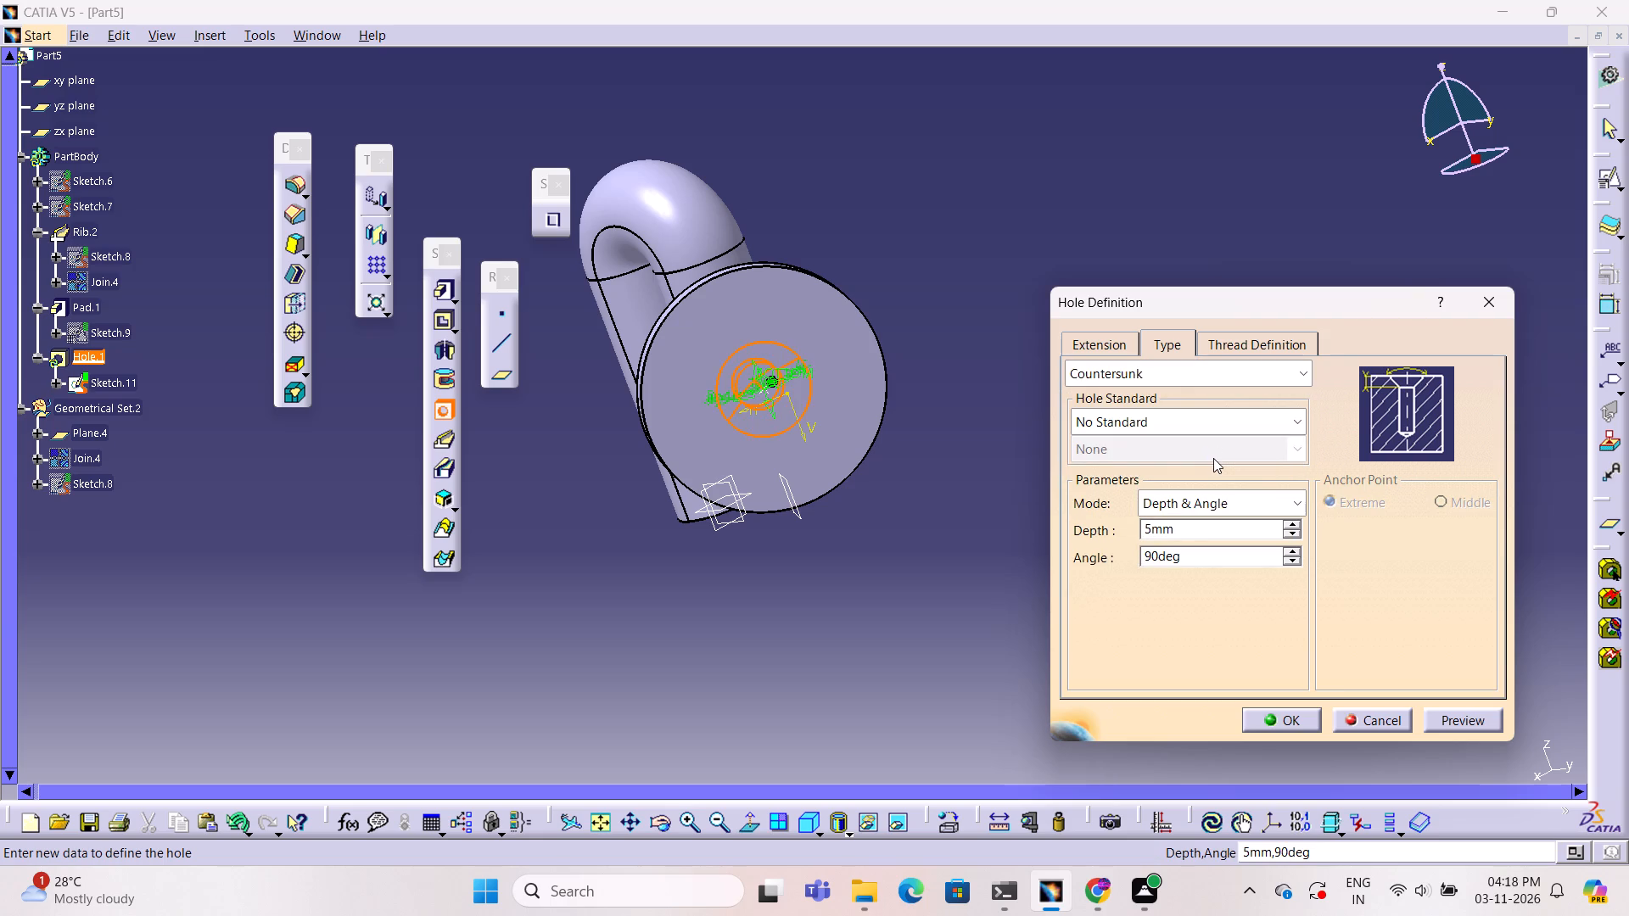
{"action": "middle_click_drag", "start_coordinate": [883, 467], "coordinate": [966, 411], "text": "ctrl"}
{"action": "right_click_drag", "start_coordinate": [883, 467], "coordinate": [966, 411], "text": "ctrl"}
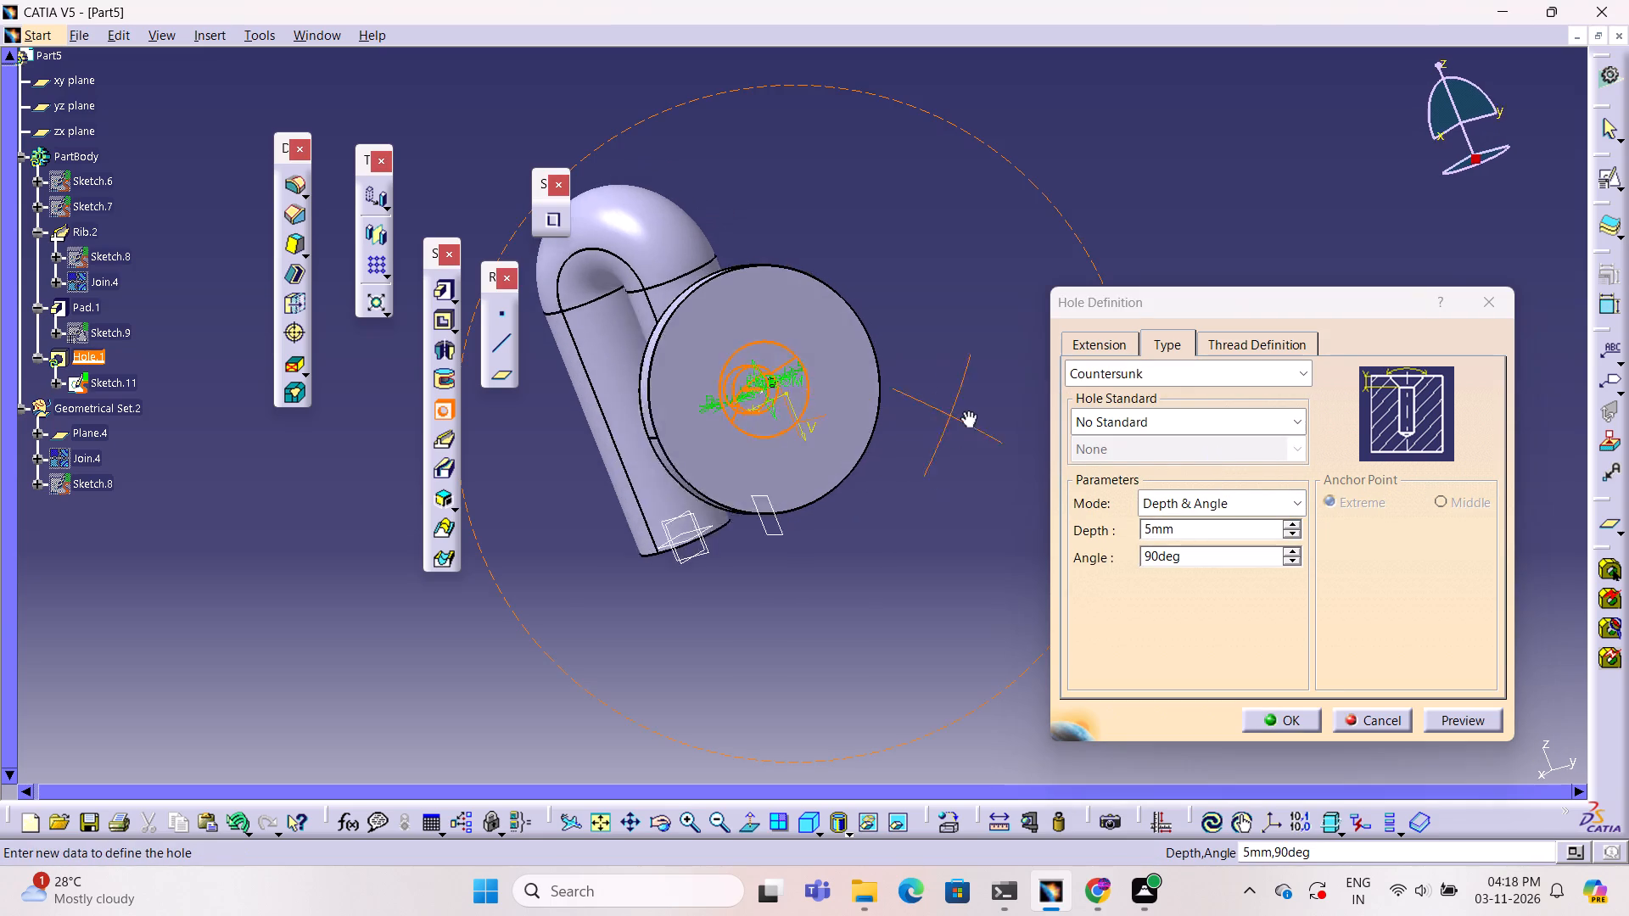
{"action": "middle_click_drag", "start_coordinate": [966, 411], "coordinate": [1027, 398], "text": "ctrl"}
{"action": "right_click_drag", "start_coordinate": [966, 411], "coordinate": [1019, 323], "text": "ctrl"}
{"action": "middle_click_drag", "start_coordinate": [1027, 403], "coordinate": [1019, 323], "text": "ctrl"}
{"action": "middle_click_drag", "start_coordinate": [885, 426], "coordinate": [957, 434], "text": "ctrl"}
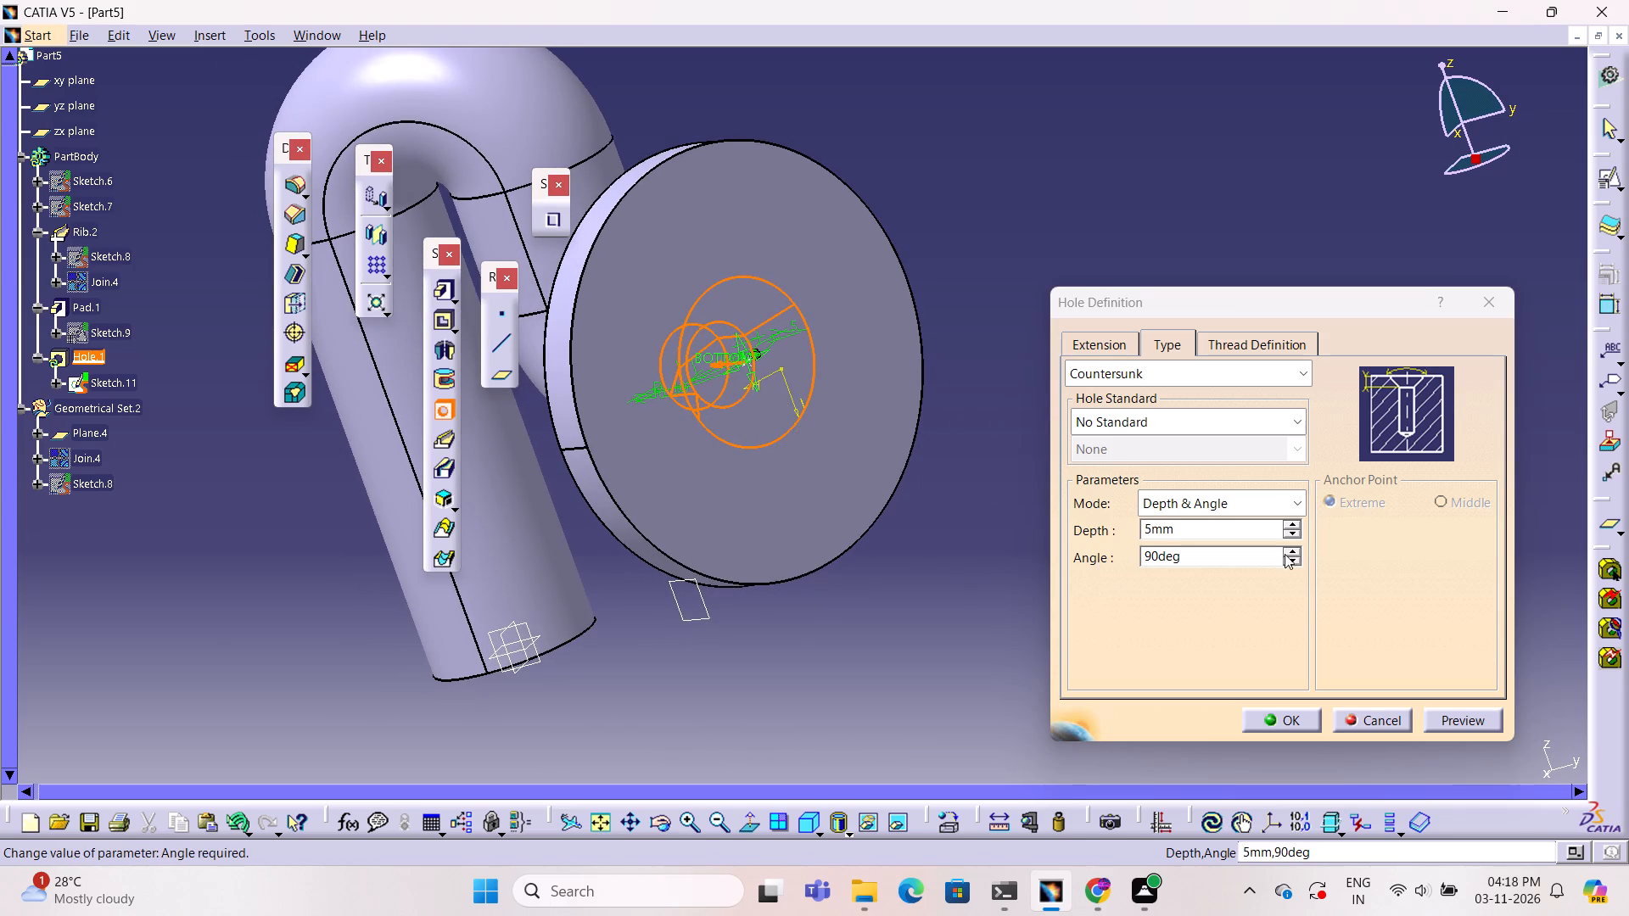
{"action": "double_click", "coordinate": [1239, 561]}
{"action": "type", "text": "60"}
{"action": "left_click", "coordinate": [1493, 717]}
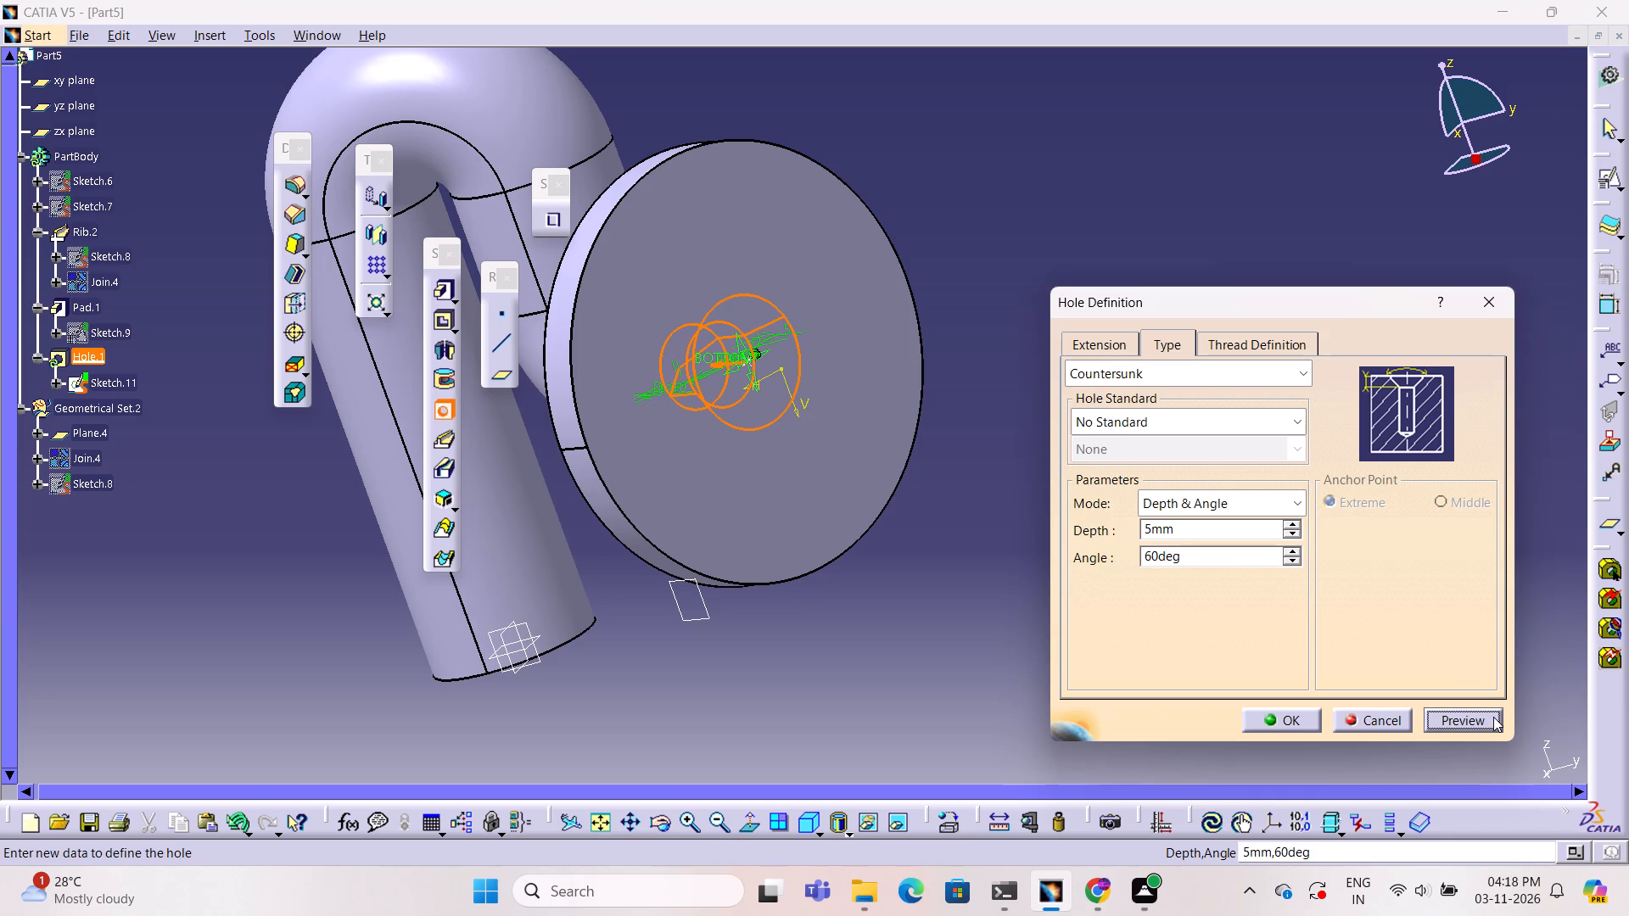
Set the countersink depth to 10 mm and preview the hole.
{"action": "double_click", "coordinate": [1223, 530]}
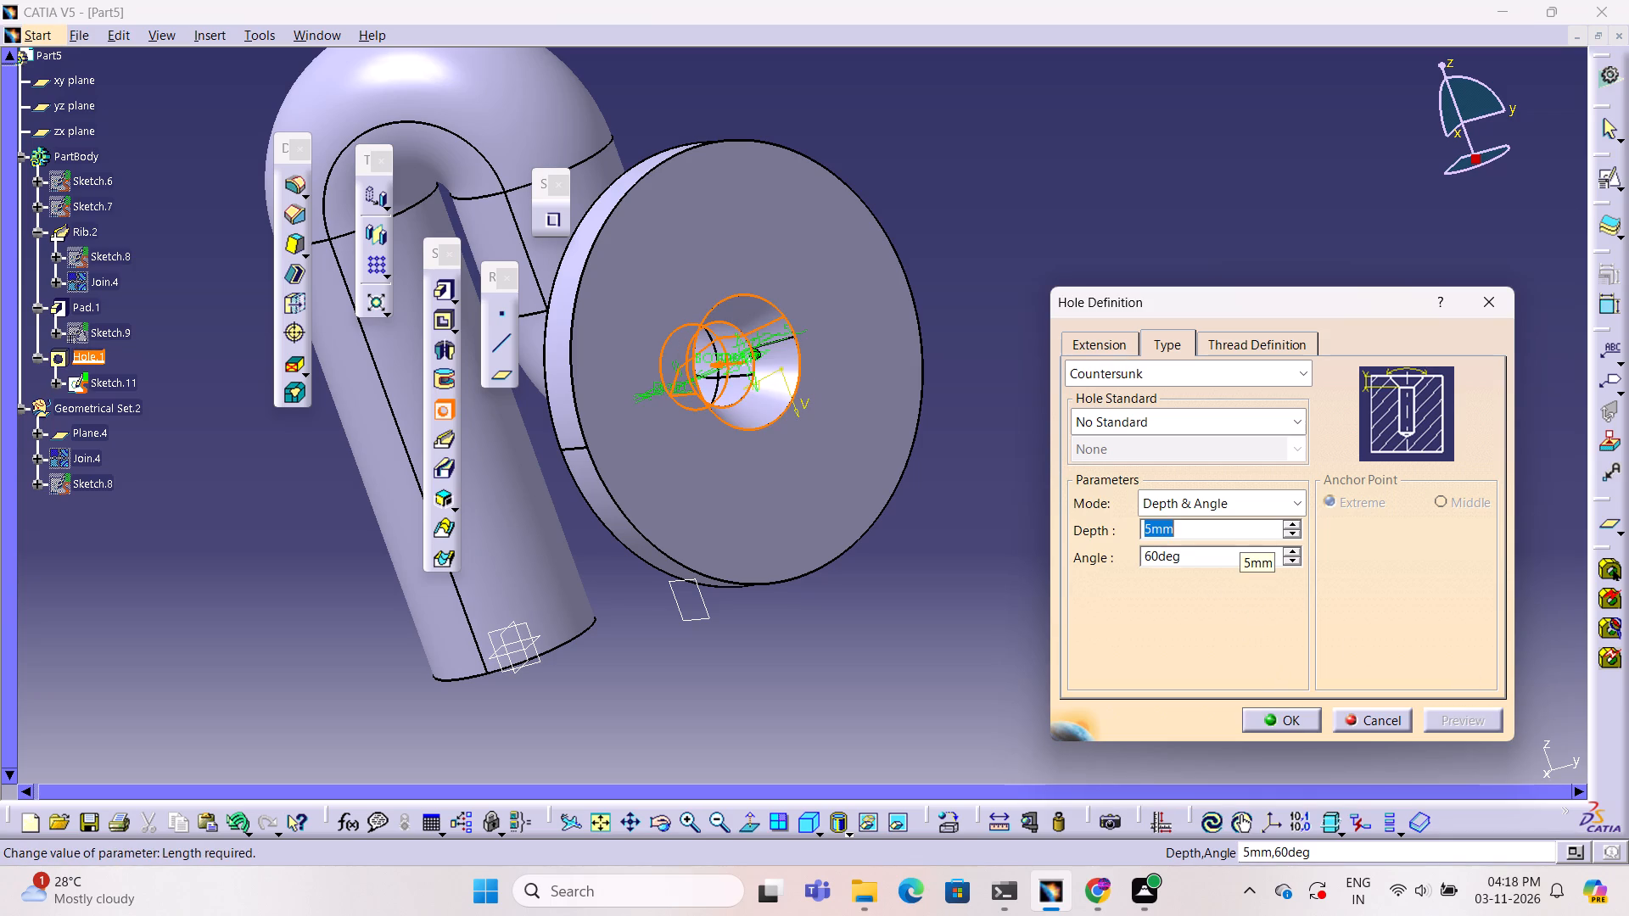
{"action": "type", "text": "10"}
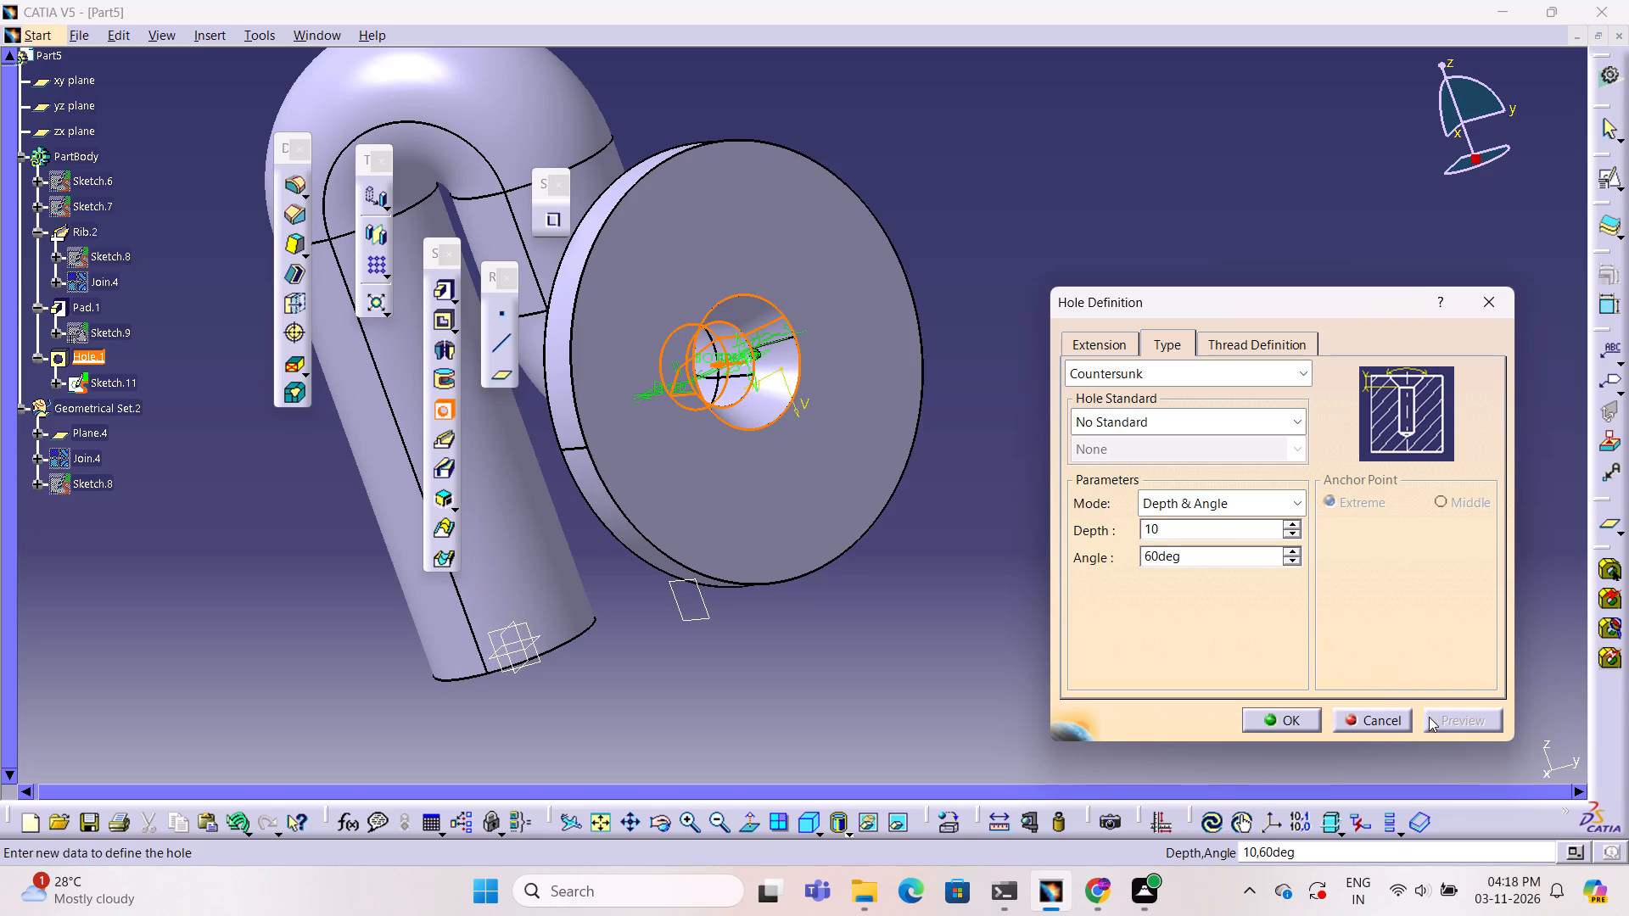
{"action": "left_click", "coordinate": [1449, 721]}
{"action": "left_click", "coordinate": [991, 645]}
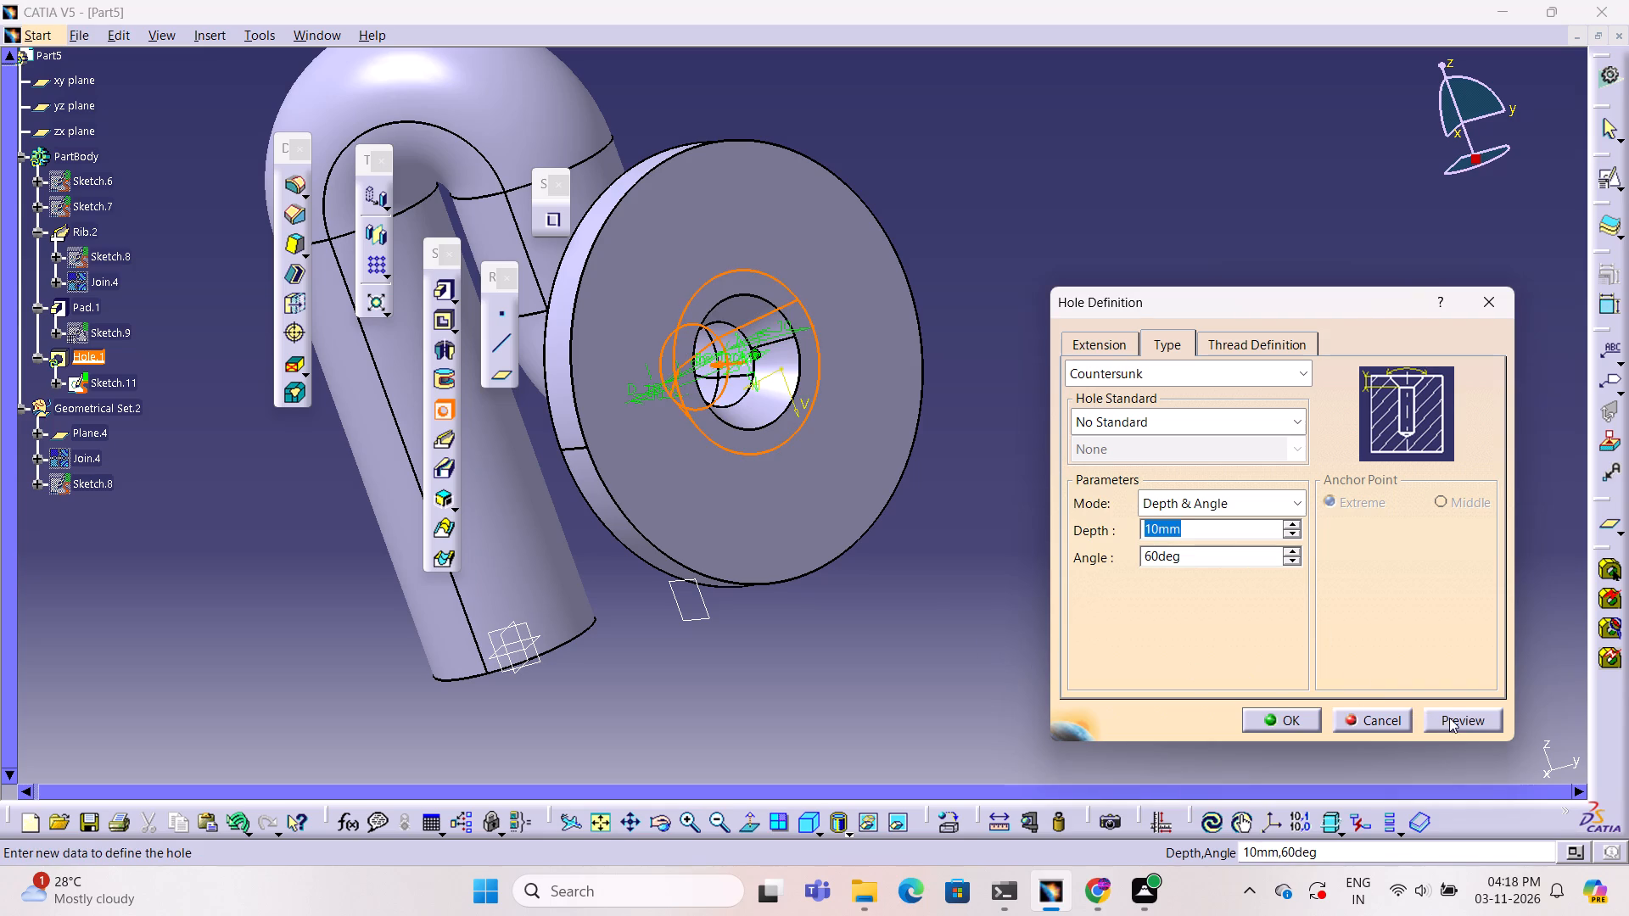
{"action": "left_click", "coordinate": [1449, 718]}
Examine the previewed countersunk hole from the front and side, checking its shape through the flange and into the tube.
{"action": "middle_click_drag", "start_coordinate": [808, 550], "coordinate": [654, 625], "text": "ctrl"}
{"action": "right_click_drag", "start_coordinate": [808, 550], "coordinate": [654, 625], "text": "ctrl"}
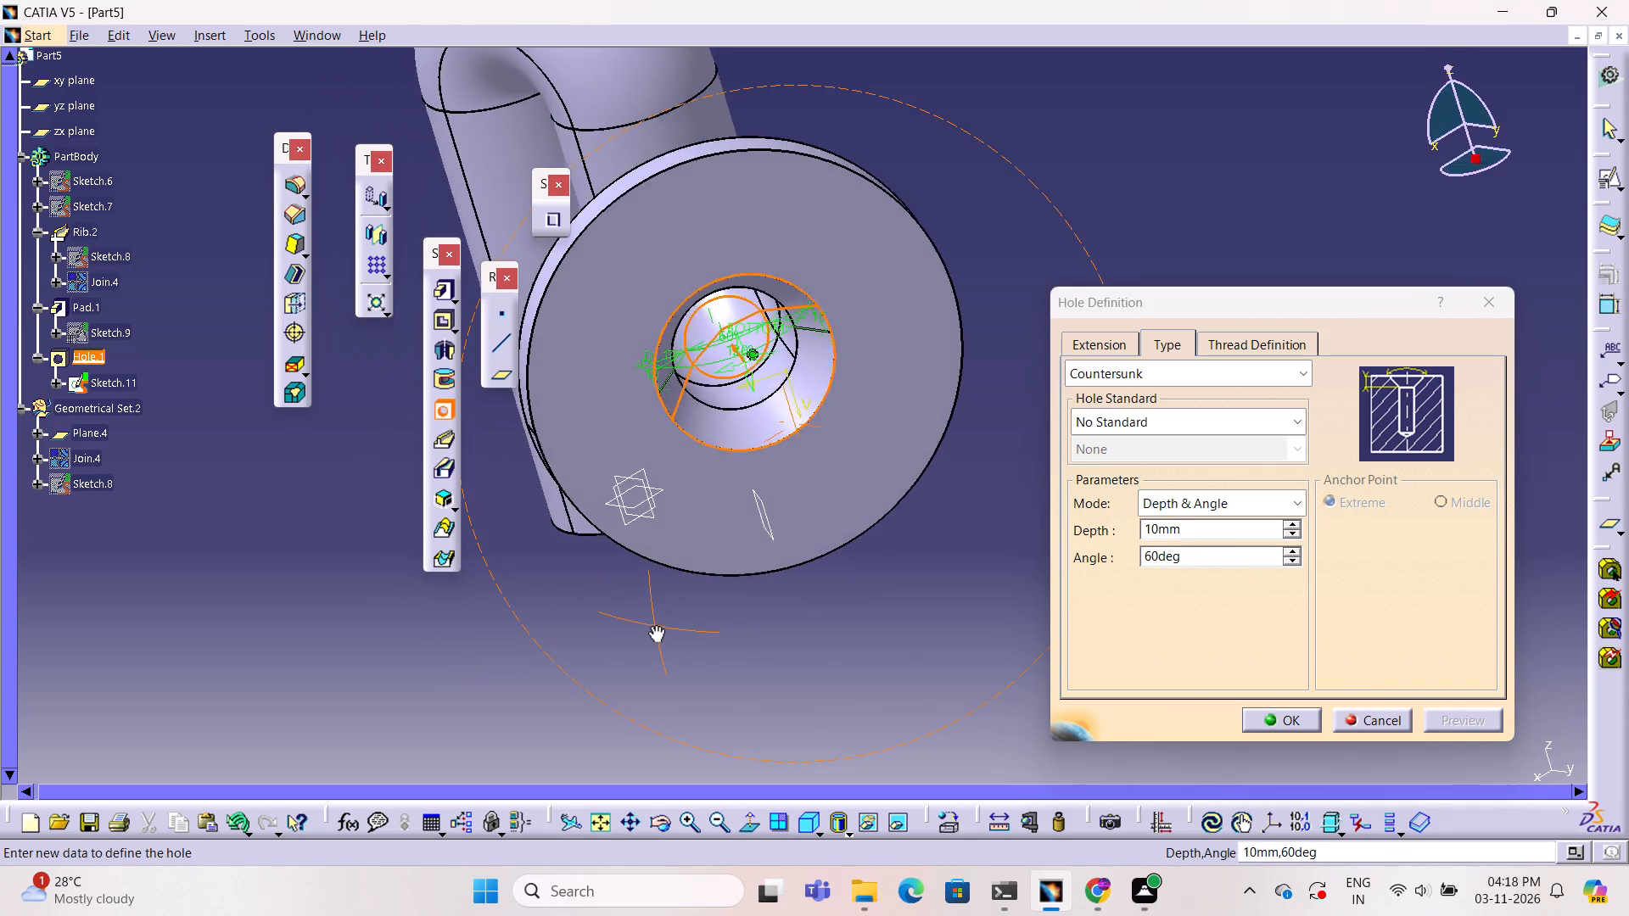
{"action": "middle_click_drag", "start_coordinate": [654, 625], "coordinate": [1071, 513], "text": "ctrl"}
{"action": "right_click_drag", "start_coordinate": [654, 625], "coordinate": [1071, 513], "text": "ctrl"}
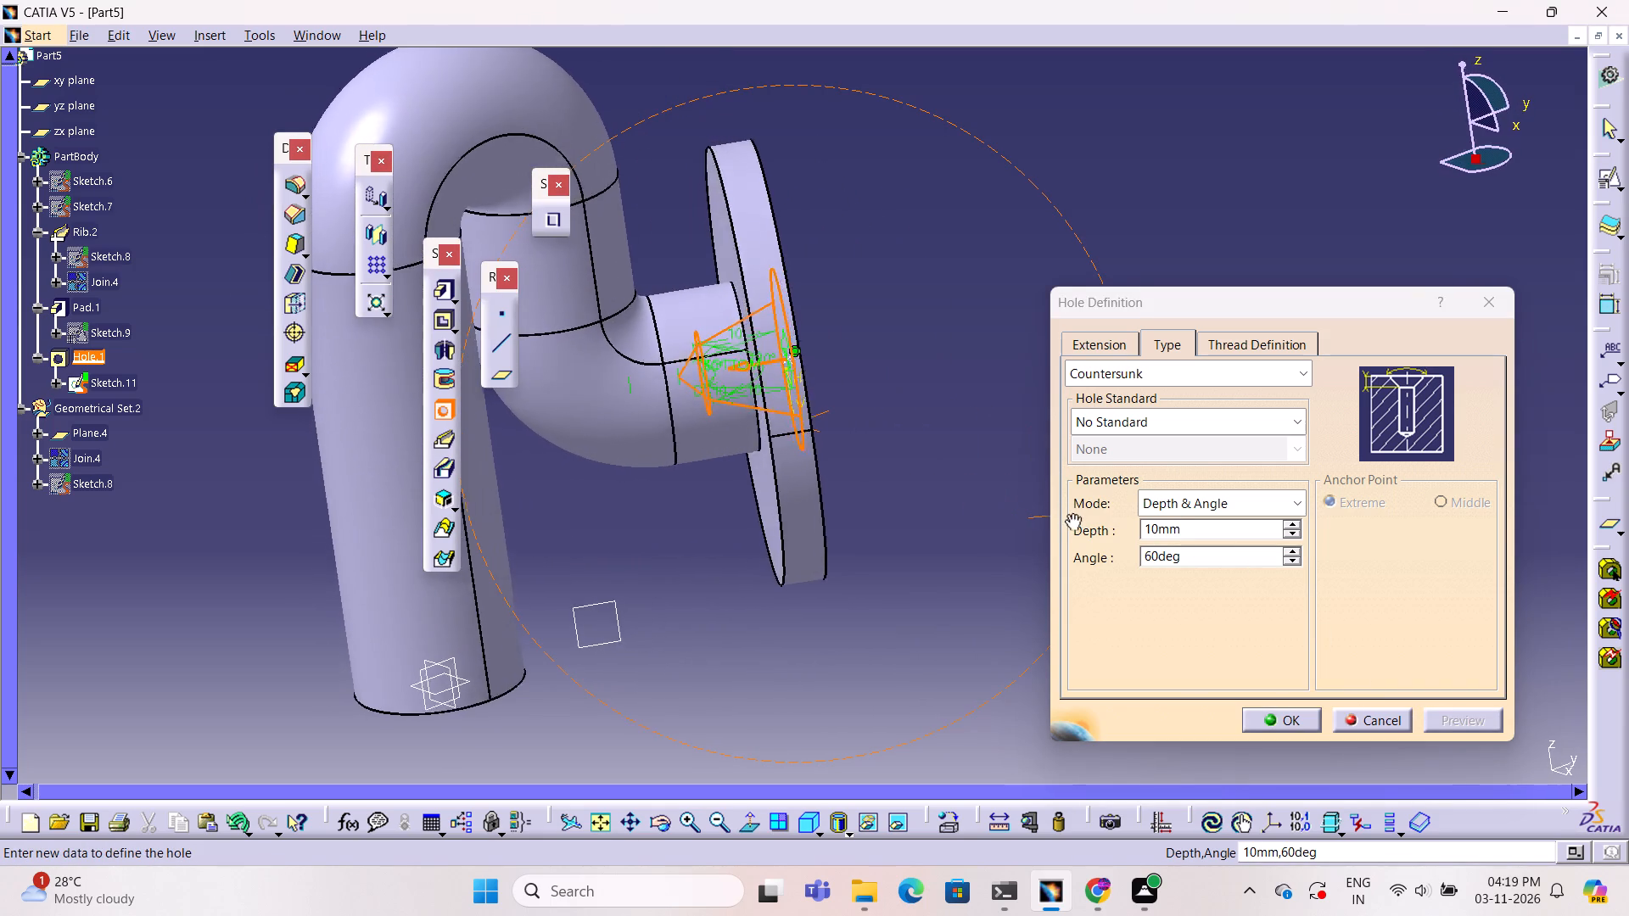
{"action": "middle_click_drag", "start_coordinate": [1071, 513], "coordinate": [1045, 509], "text": "ctrl"}
{"action": "right_click_drag", "start_coordinate": [1071, 513], "coordinate": [1045, 509], "text": "ctrl"}
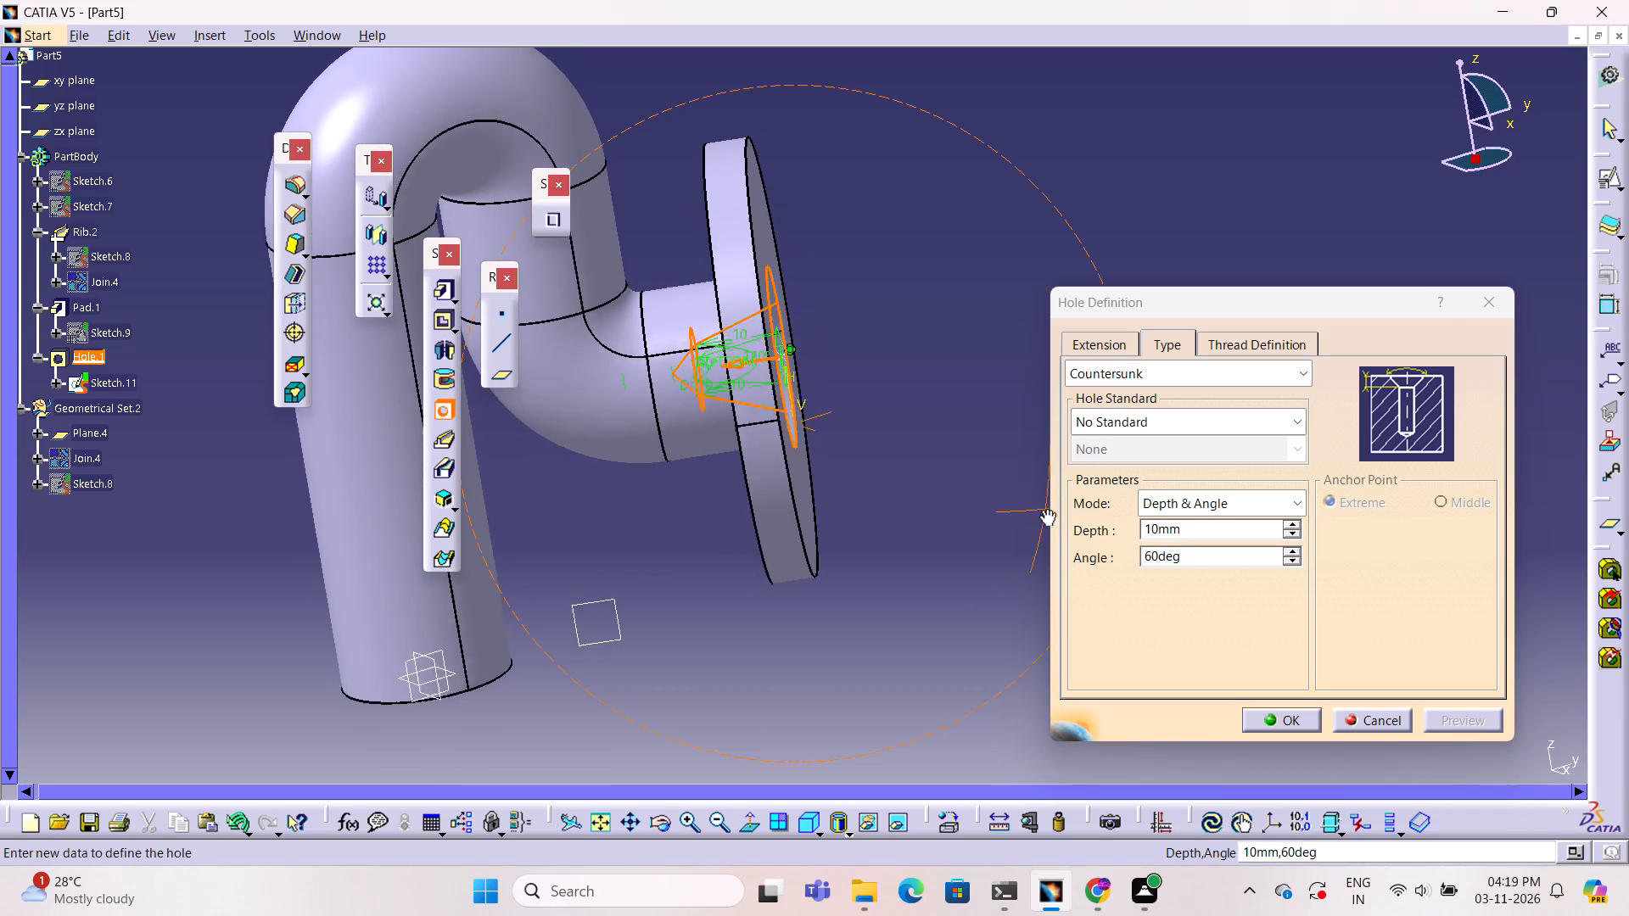
{"action": "right_click_drag", "start_coordinate": [1045, 509], "coordinate": [1054, 545], "text": "ctrl"}
{"action": "middle_click_drag", "start_coordinate": [1045, 509], "coordinate": [1054, 545], "text": "ctrl"}
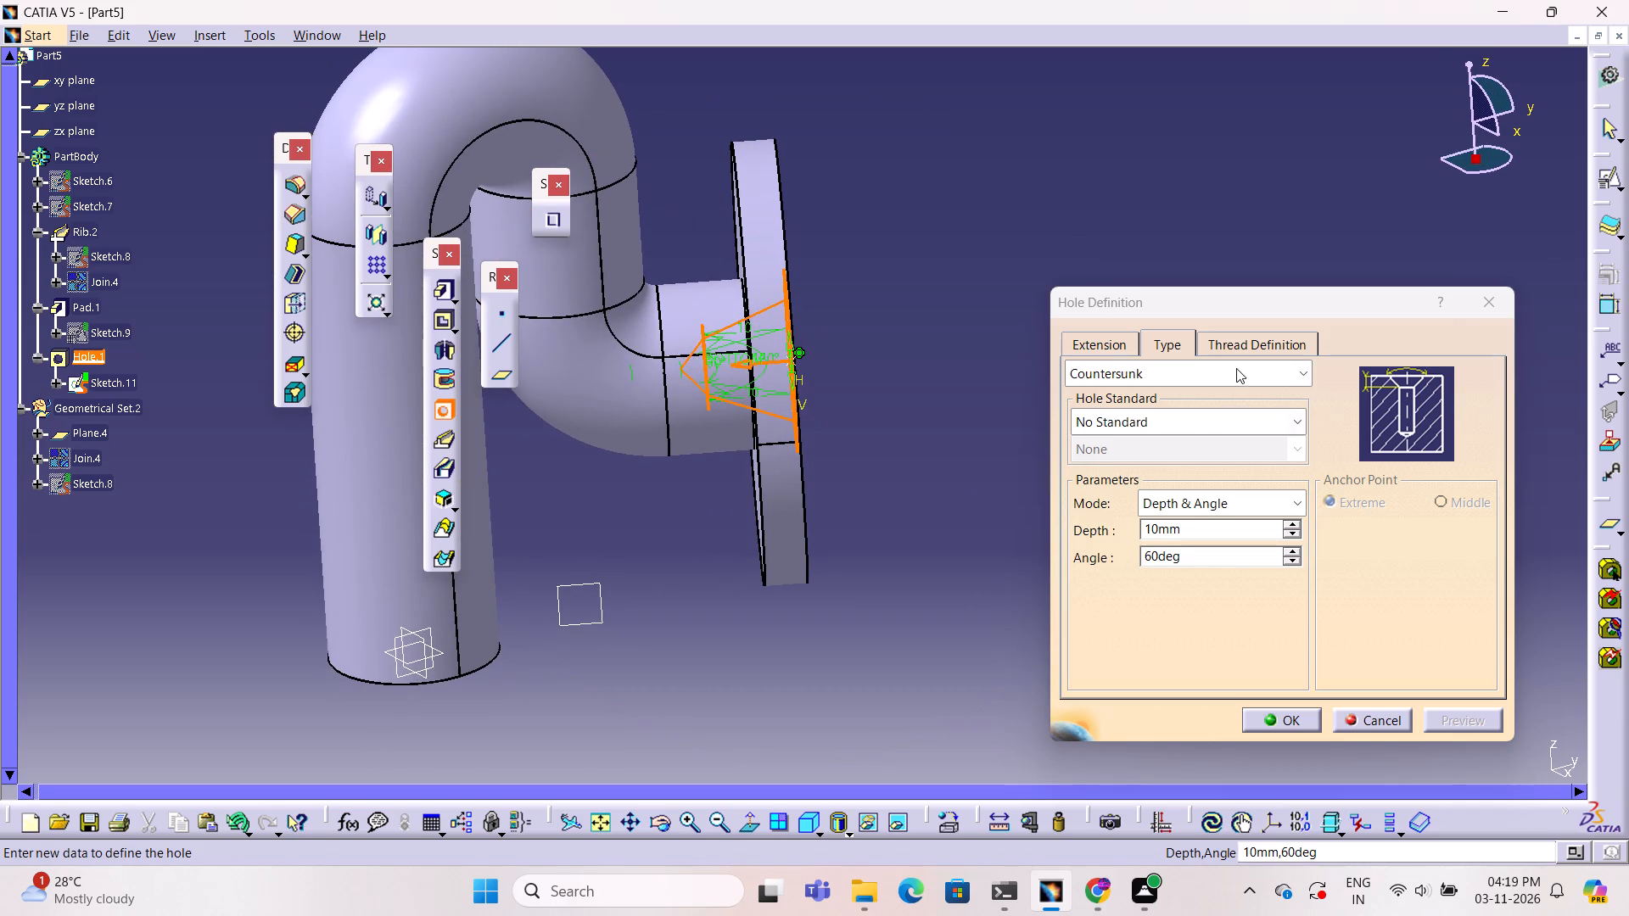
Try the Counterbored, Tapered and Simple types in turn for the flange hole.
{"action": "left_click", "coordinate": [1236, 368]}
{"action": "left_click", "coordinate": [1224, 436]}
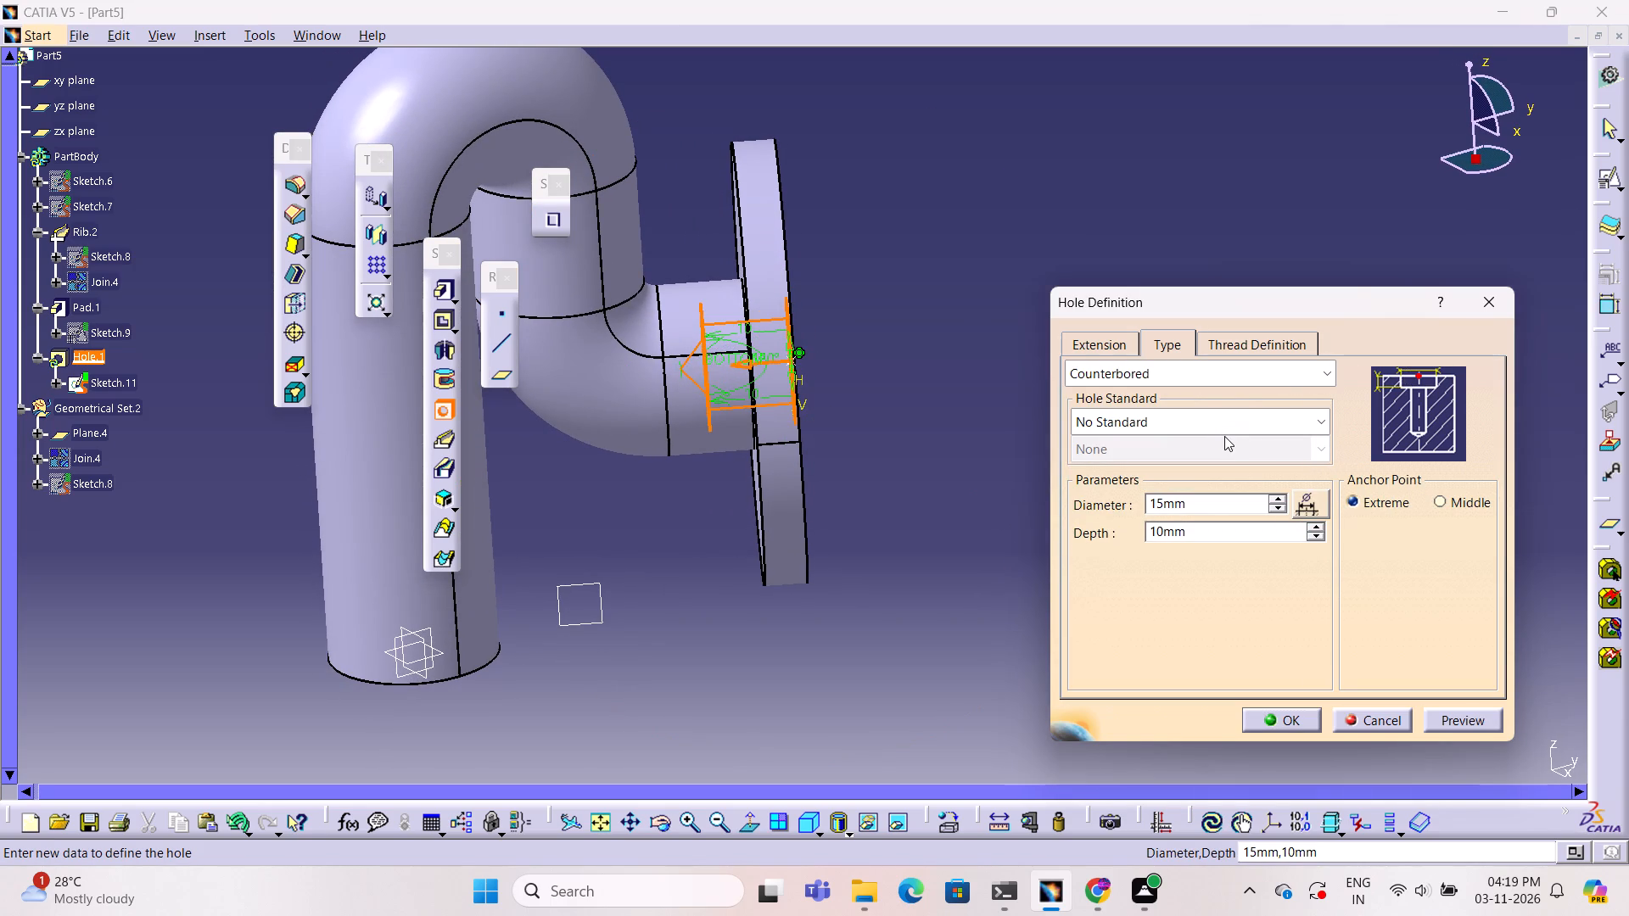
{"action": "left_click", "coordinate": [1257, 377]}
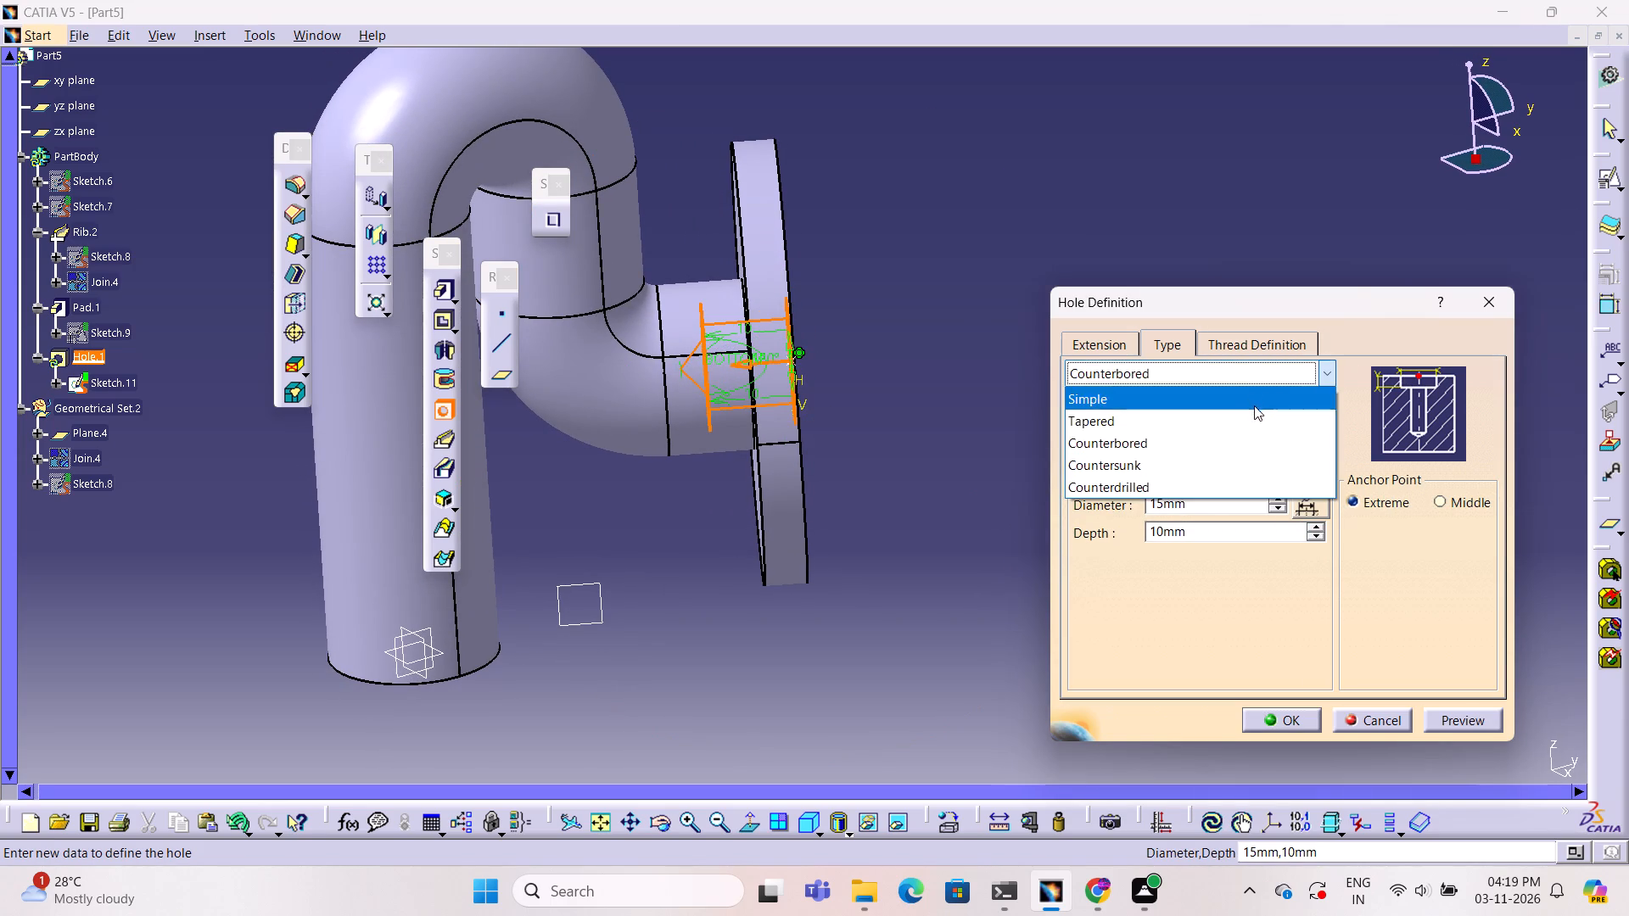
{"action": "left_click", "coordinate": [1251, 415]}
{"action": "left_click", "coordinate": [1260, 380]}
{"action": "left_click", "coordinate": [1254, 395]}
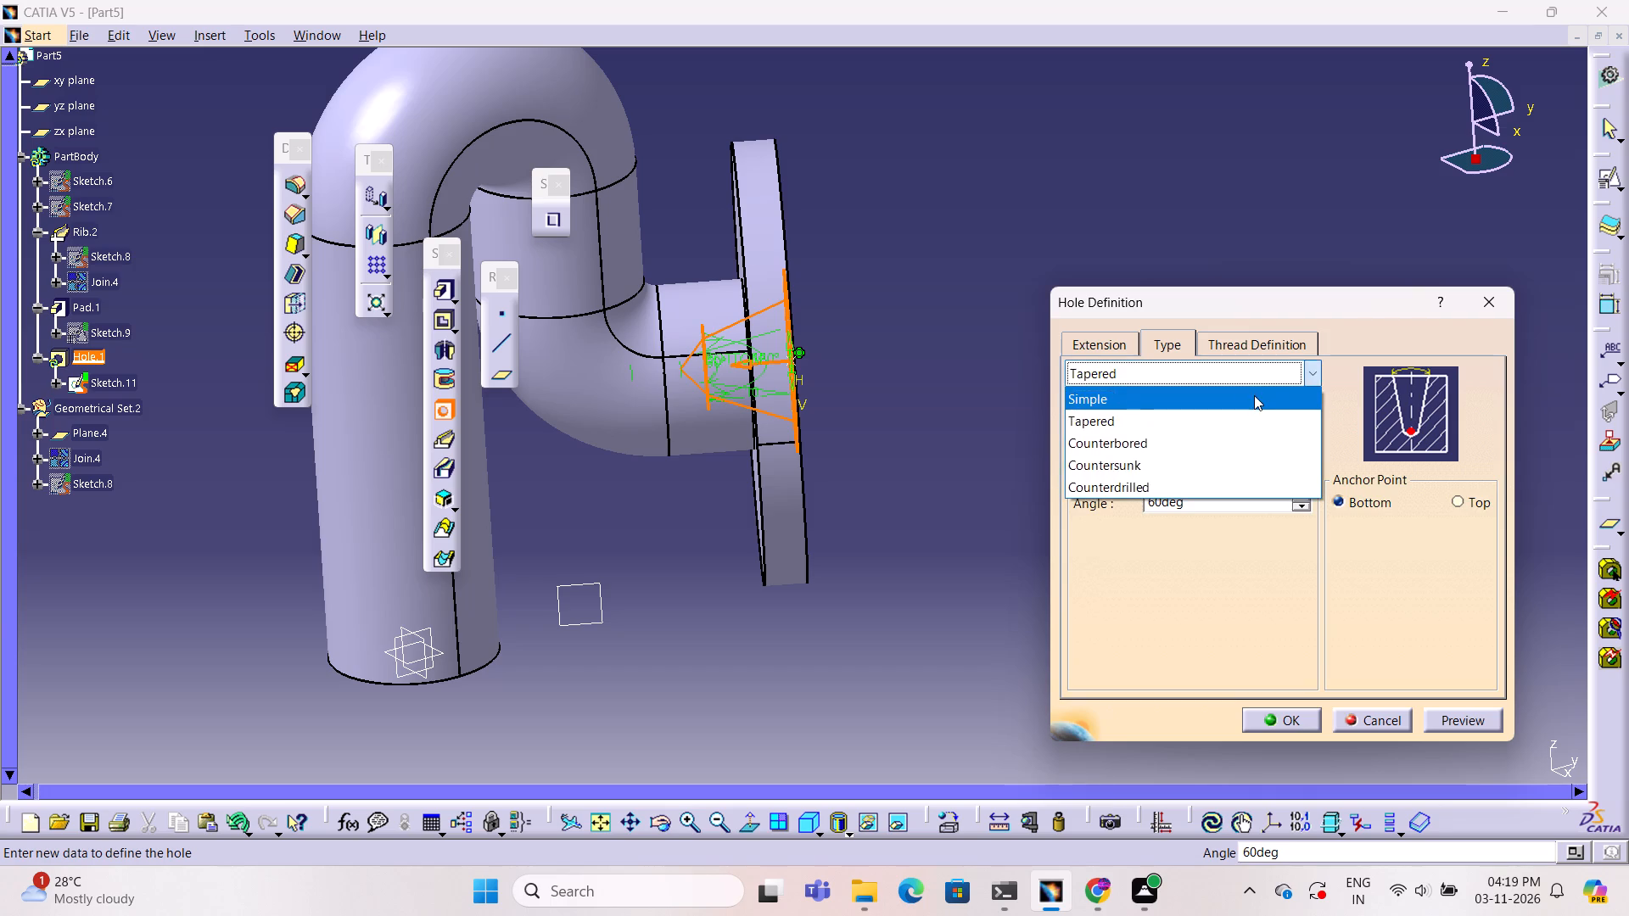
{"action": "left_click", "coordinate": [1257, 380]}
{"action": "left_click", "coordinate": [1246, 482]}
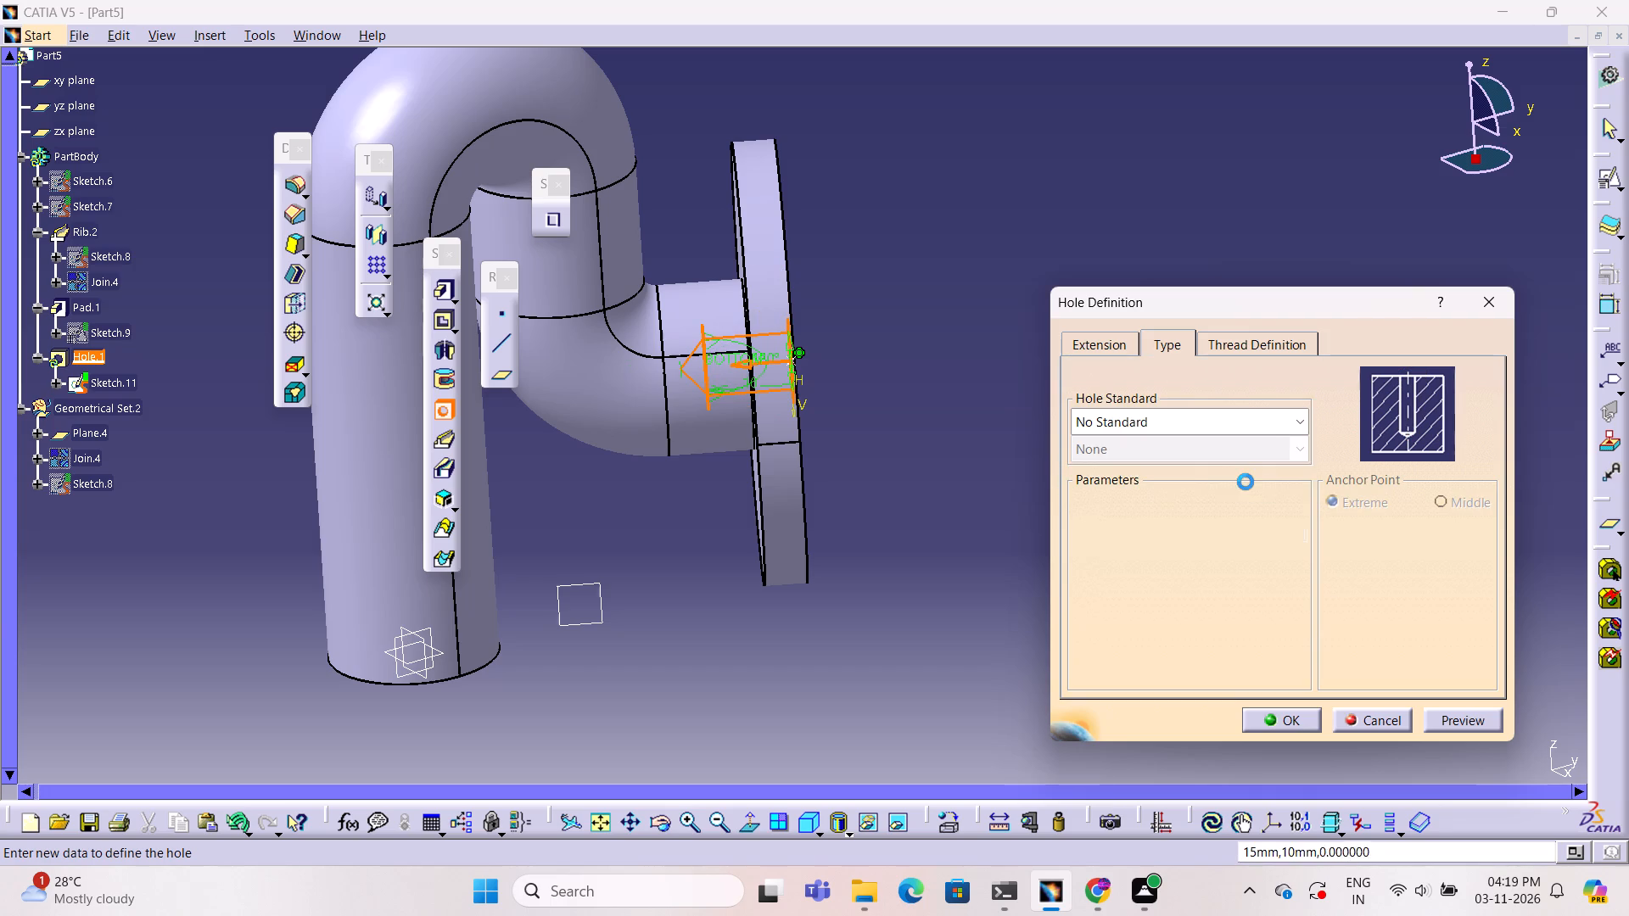
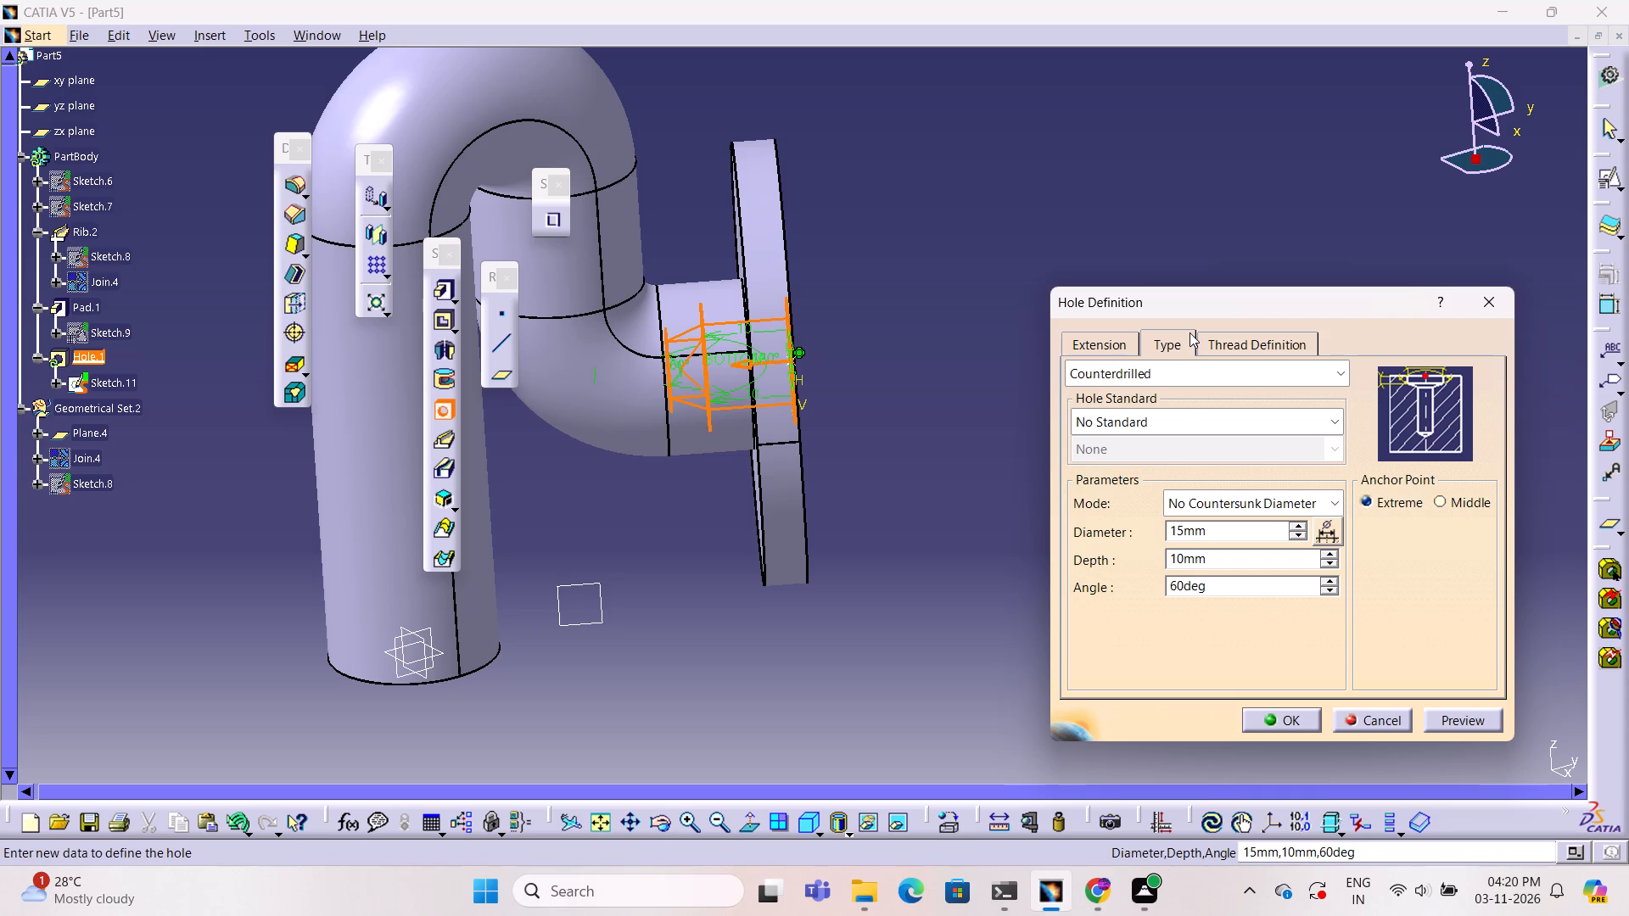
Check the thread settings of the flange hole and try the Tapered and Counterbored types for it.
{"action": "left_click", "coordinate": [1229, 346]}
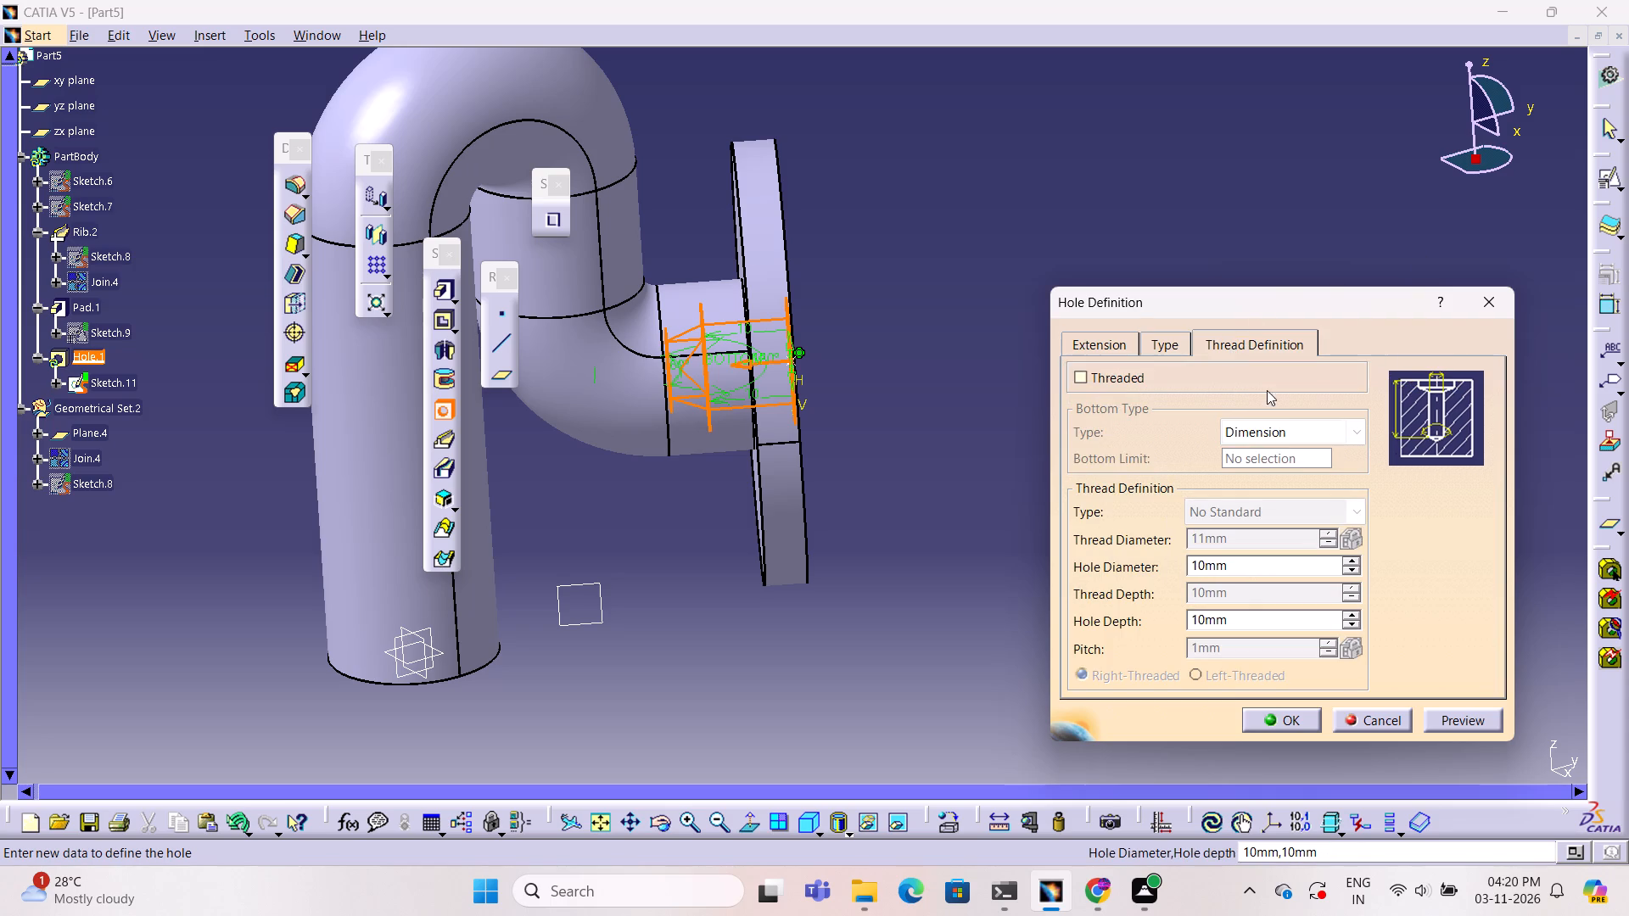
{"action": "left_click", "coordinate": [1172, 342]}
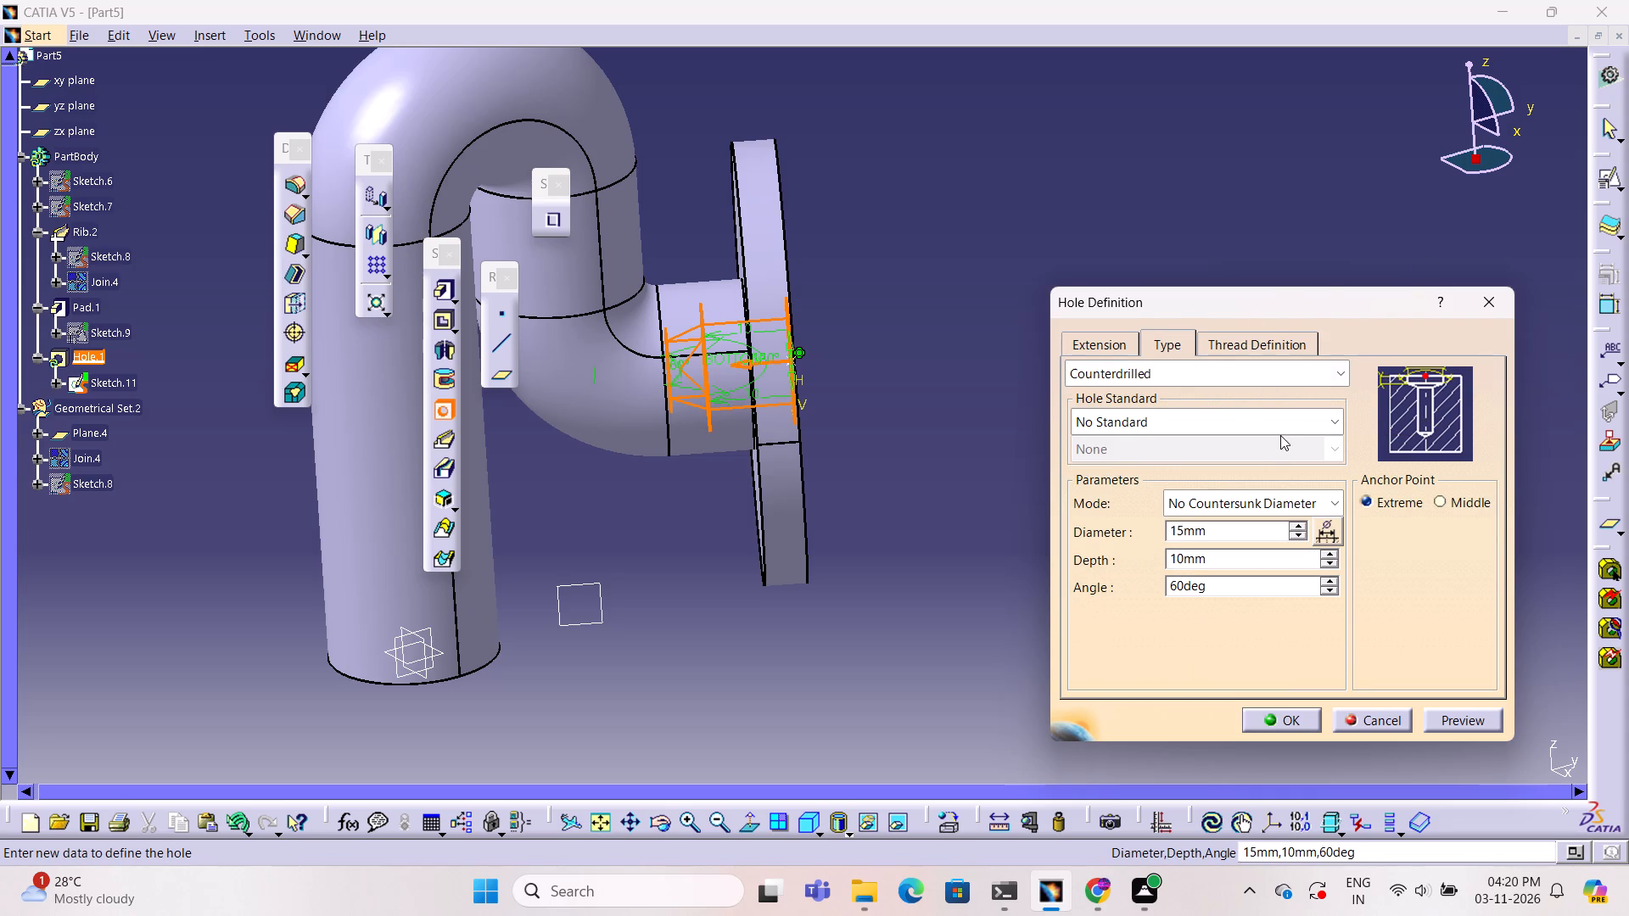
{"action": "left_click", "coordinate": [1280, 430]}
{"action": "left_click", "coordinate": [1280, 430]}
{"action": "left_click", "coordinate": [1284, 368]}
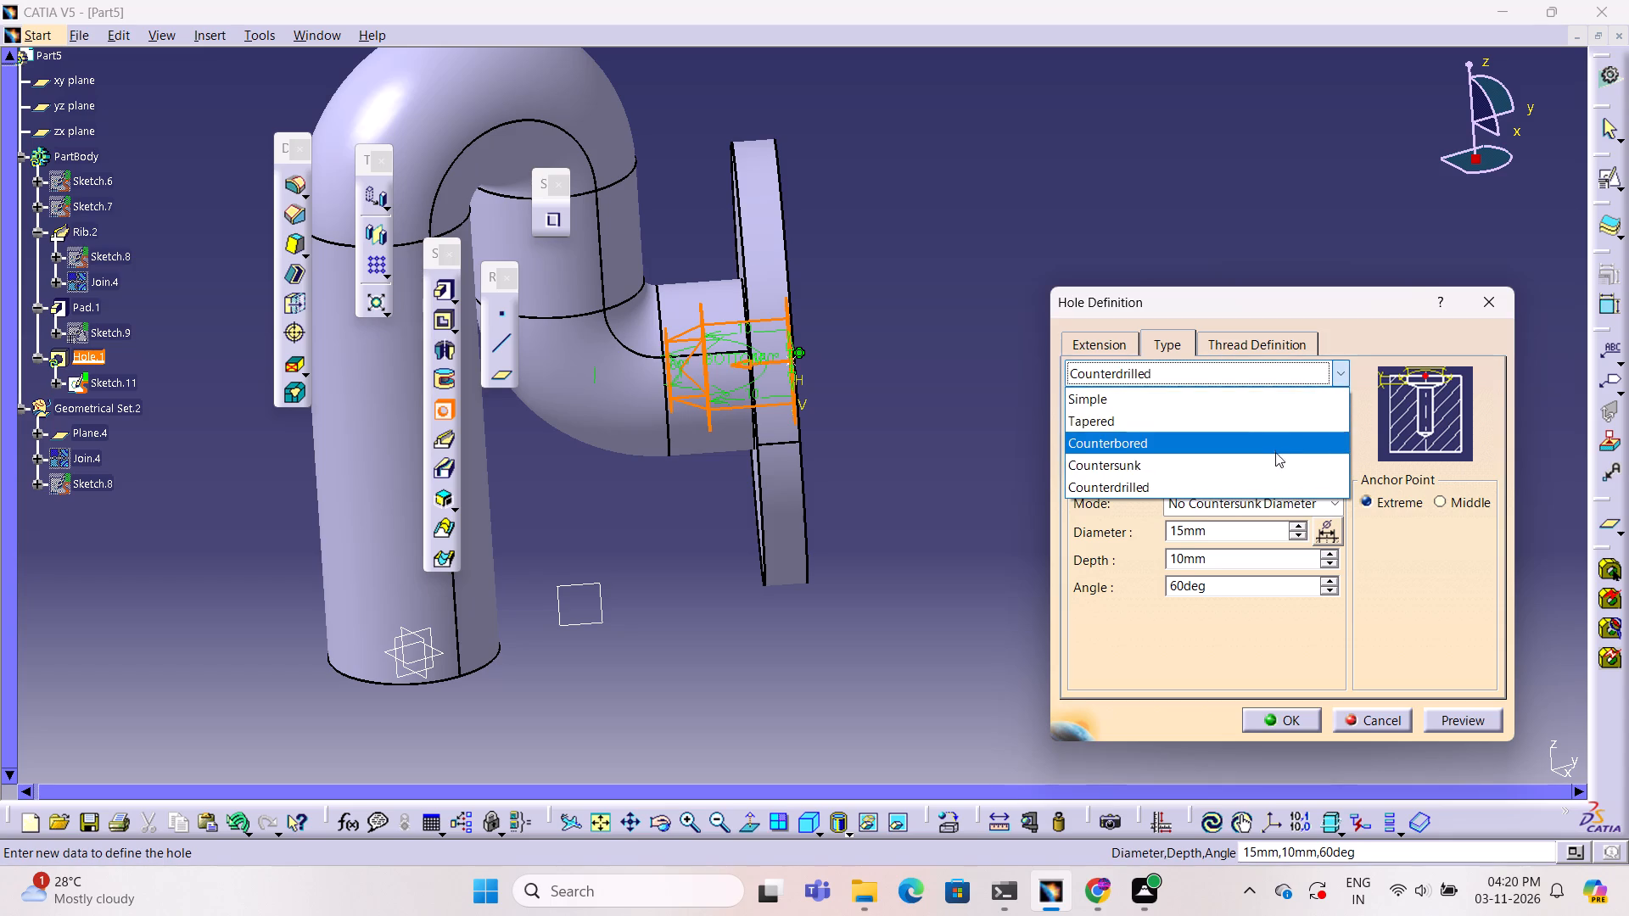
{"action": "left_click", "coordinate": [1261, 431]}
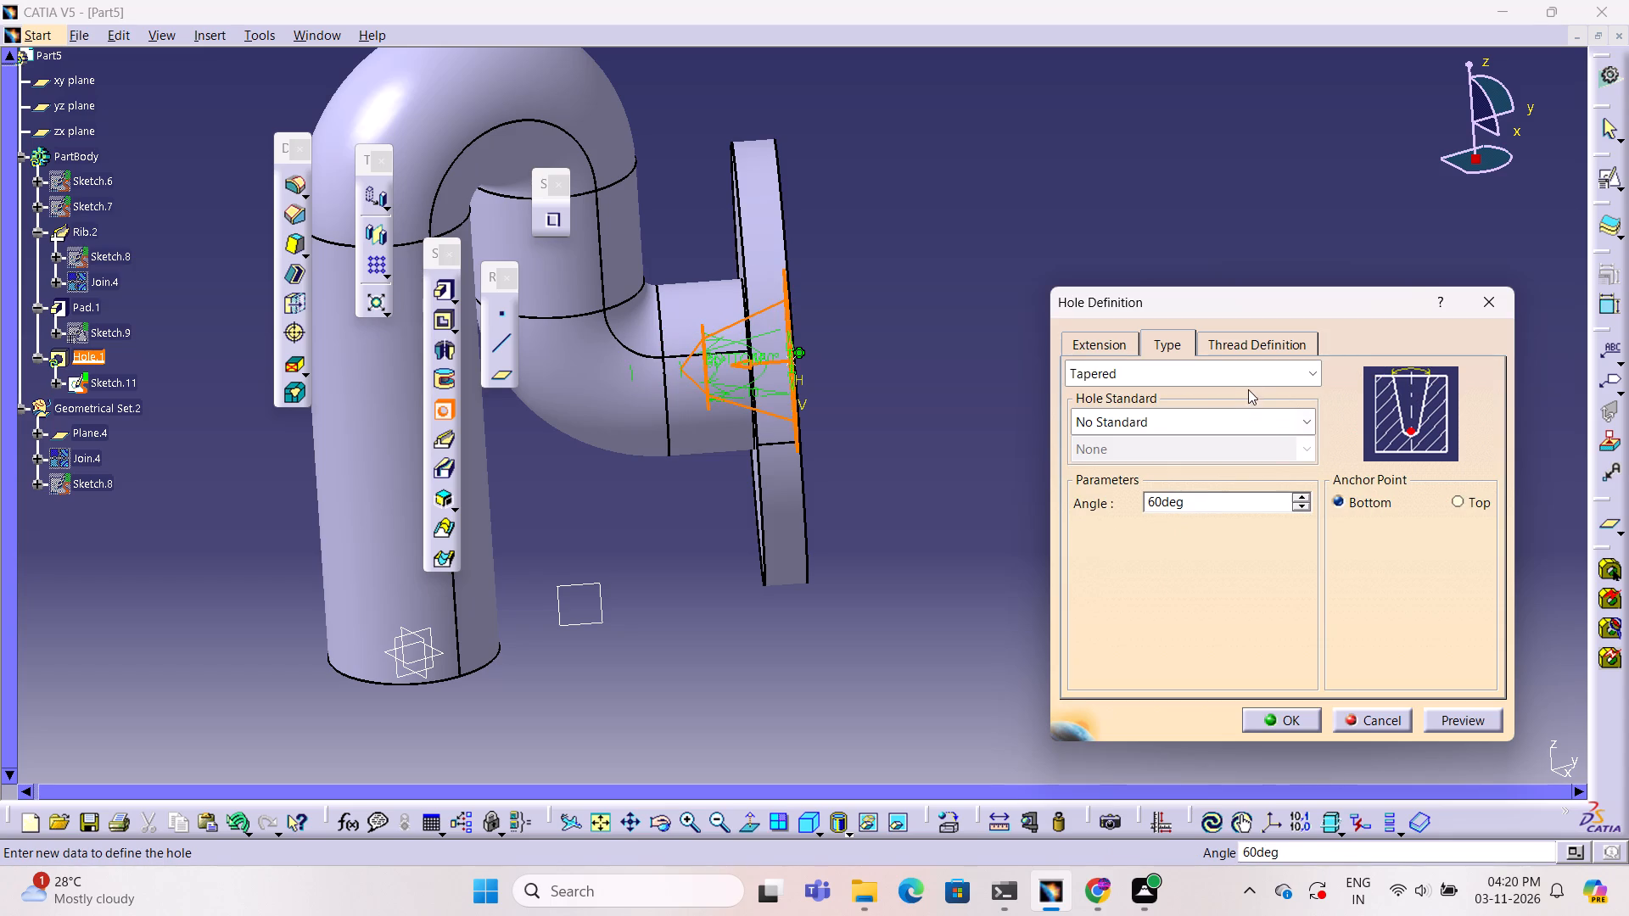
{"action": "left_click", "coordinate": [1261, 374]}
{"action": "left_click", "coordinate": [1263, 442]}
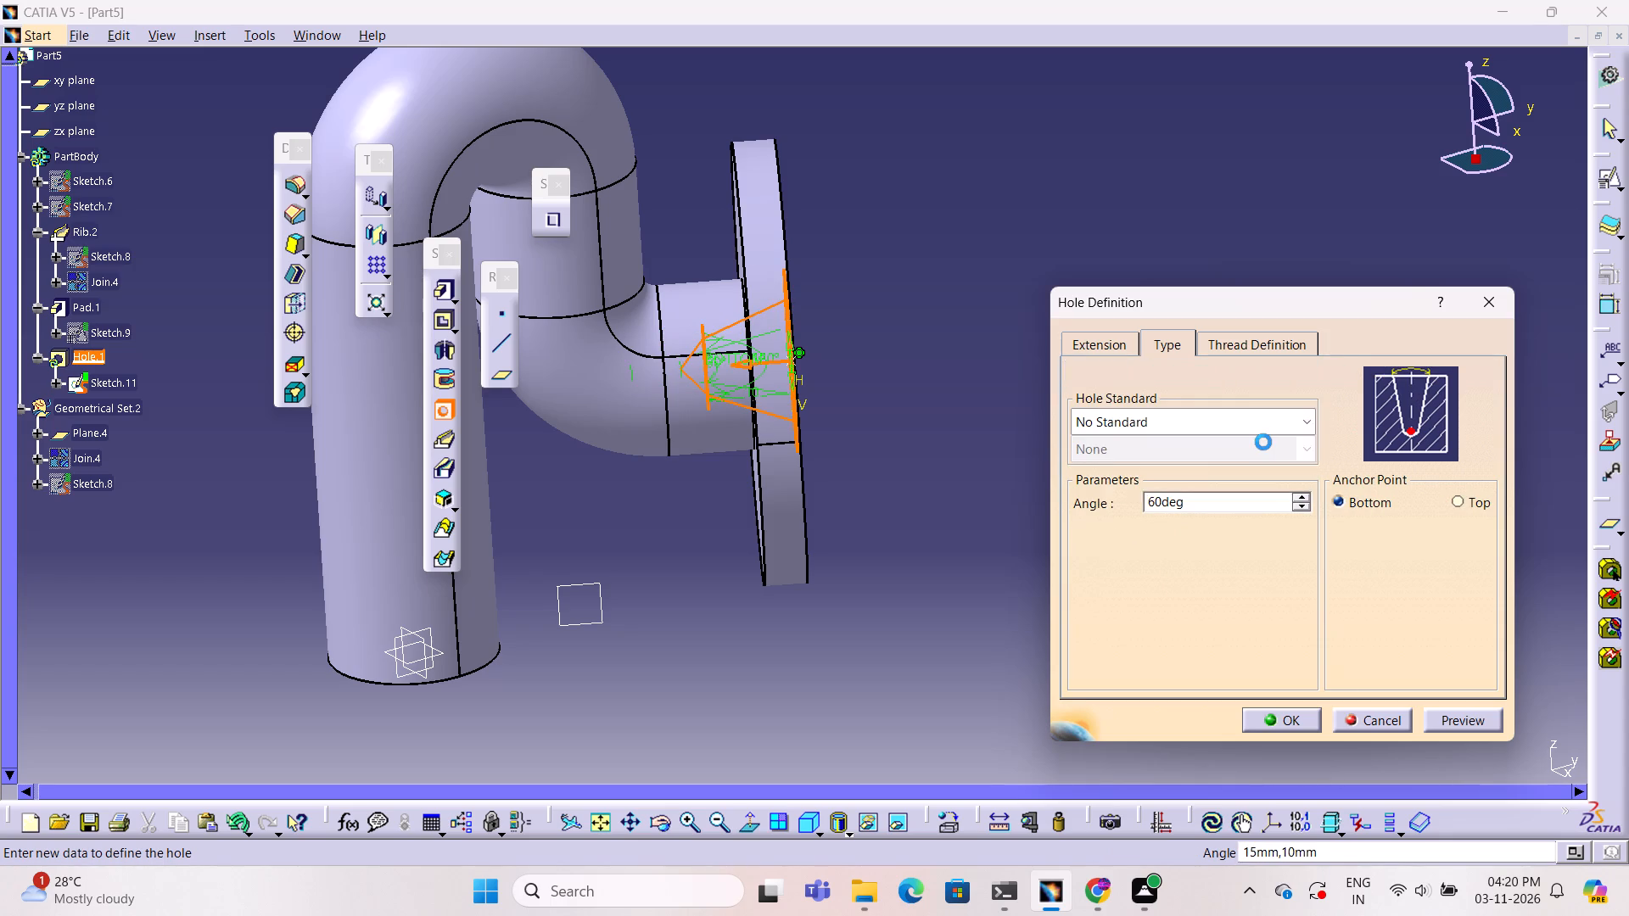
Examine the outline of the counterbored hole on the flange face and from the side.
{"action": "middle_click_drag", "start_coordinate": [901, 414], "coordinate": [742, 429], "text": "ctrl"}
{"action": "right_click_drag", "start_coordinate": [901, 414], "coordinate": [742, 429], "text": "ctrl"}
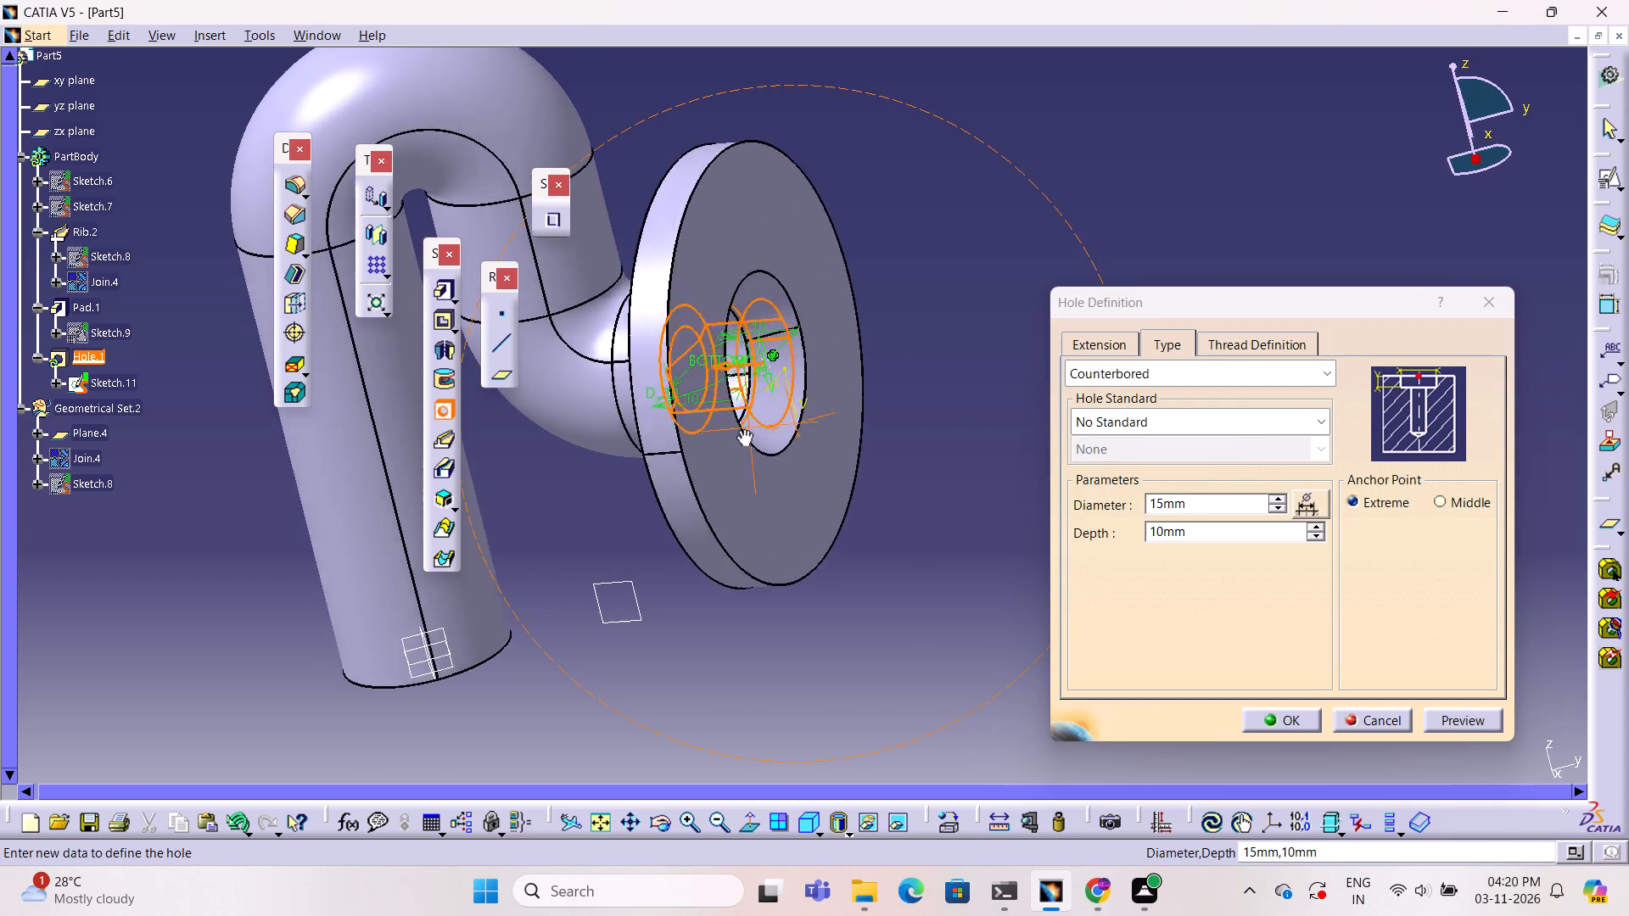
{"action": "middle_click_drag", "start_coordinate": [742, 429], "coordinate": [772, 372], "text": "ctrl"}
{"action": "right_click_drag", "start_coordinate": [742, 429], "coordinate": [772, 372], "text": "ctrl"}
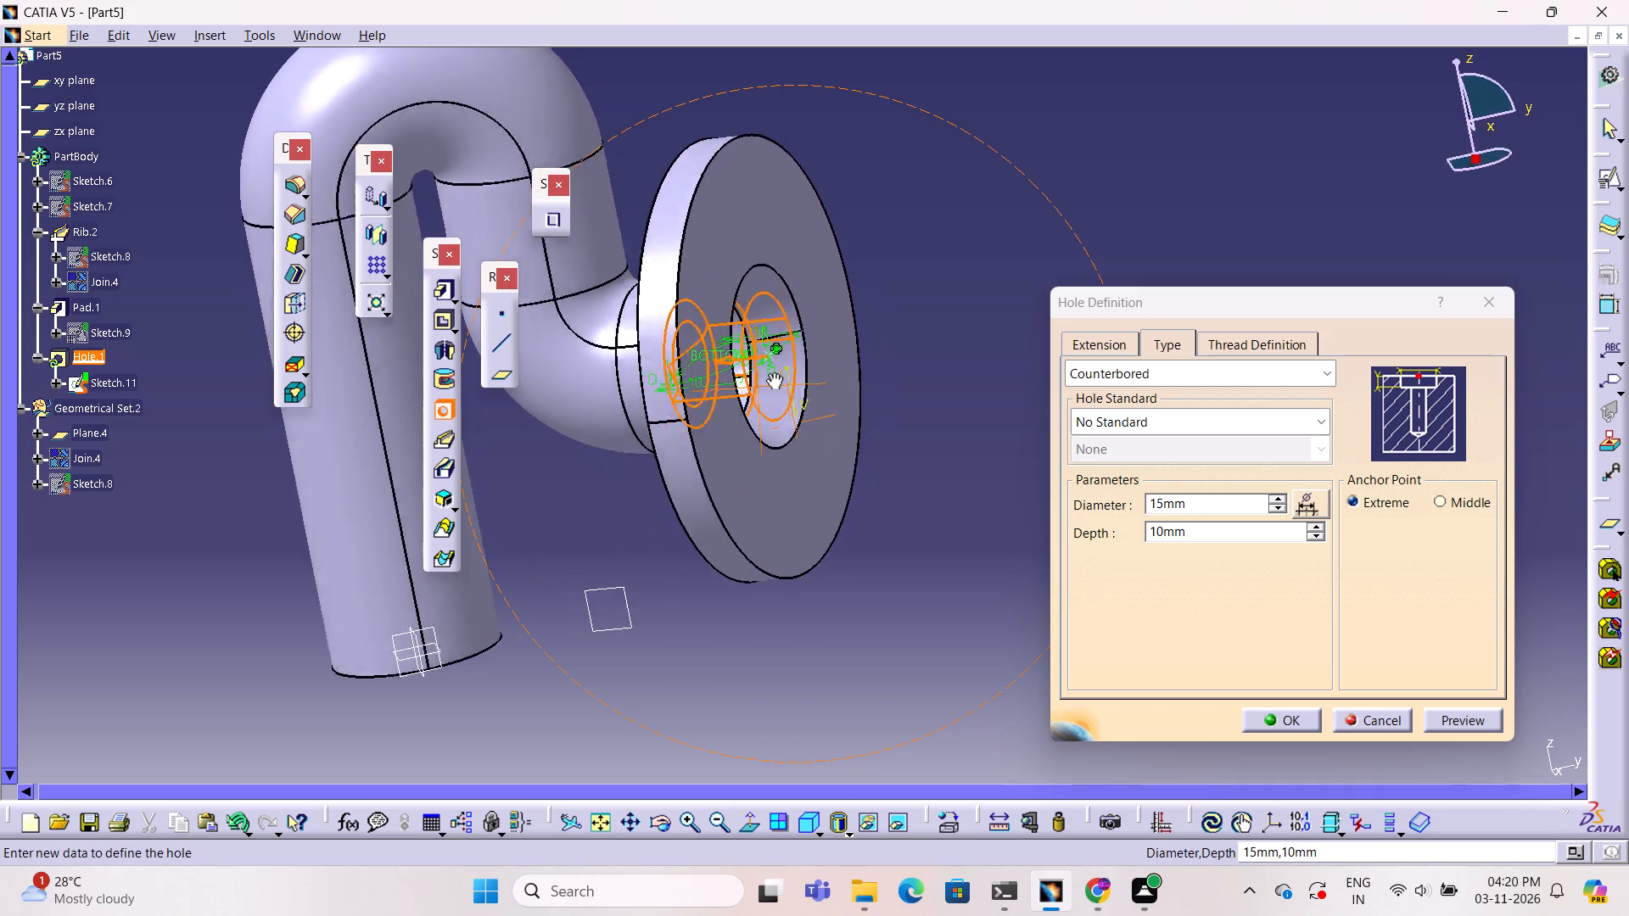
{"action": "middle_click_drag", "start_coordinate": [772, 372], "coordinate": [725, 415], "text": "ctrl"}
{"action": "right_click_drag", "start_coordinate": [772, 372], "coordinate": [725, 415], "text": "ctrl"}
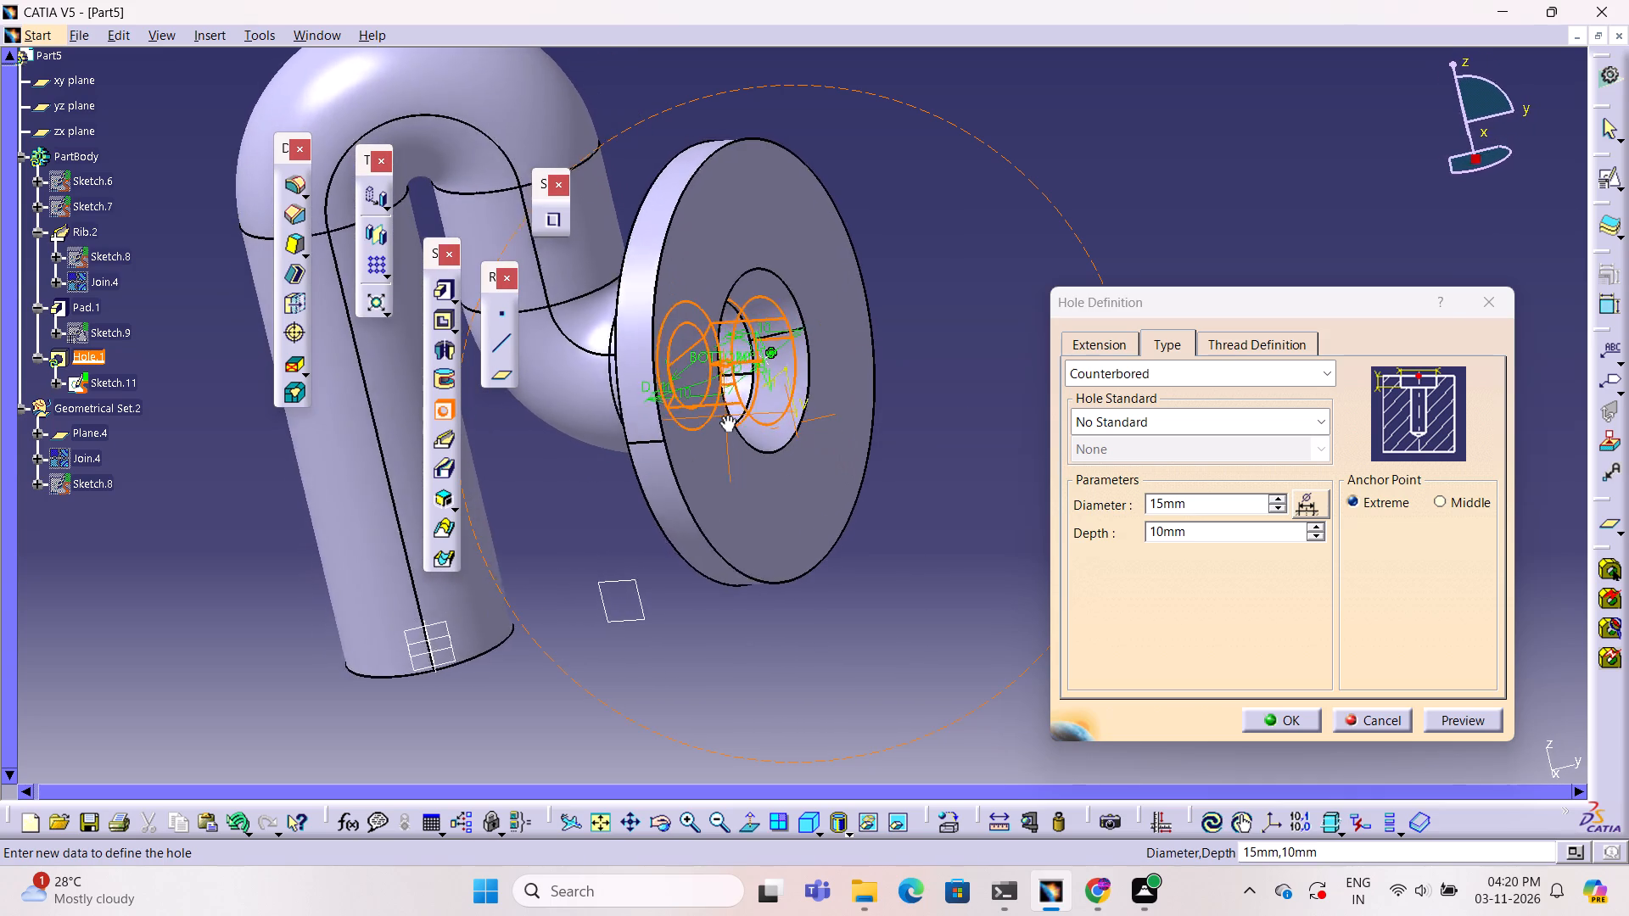
{"action": "middle_click_drag", "start_coordinate": [725, 415], "coordinate": [898, 358], "text": "ctrl"}
{"action": "right_click_drag", "start_coordinate": [725, 415], "coordinate": [898, 358], "text": "ctrl"}
{"action": "right_click", "coordinate": [898, 358], "text": "ctrl"}
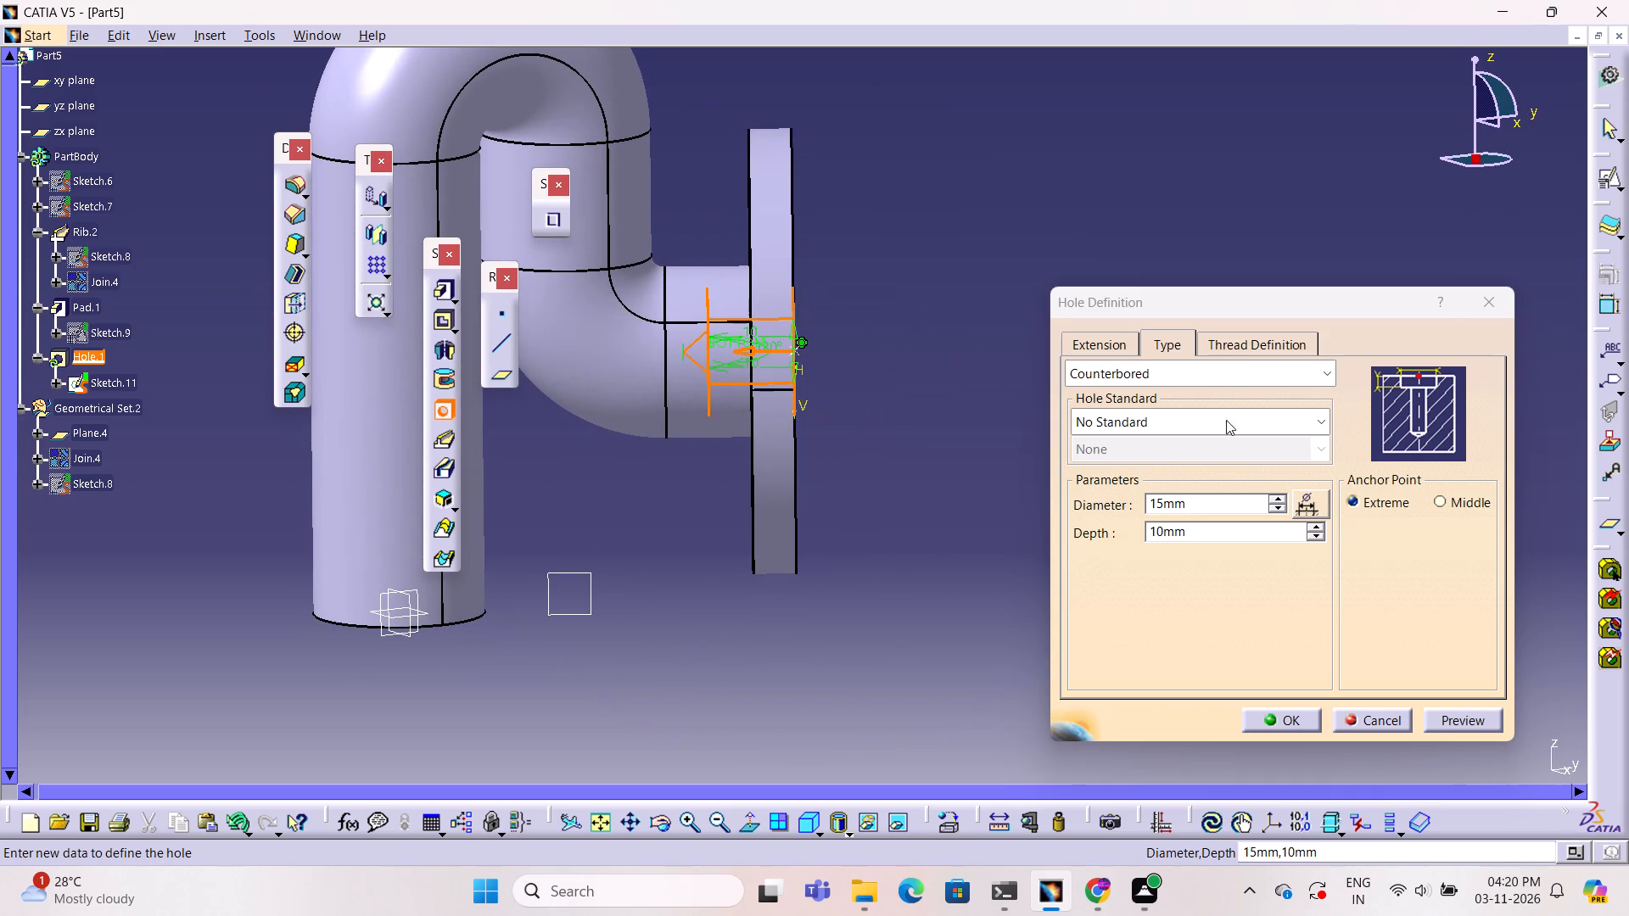
Make the flange hole Countersunk in Depth & Diameter mode with a 15 mm diameter, and preview it.
{"action": "left_click", "coordinate": [1277, 363]}
{"action": "left_click", "coordinate": [1236, 465]}
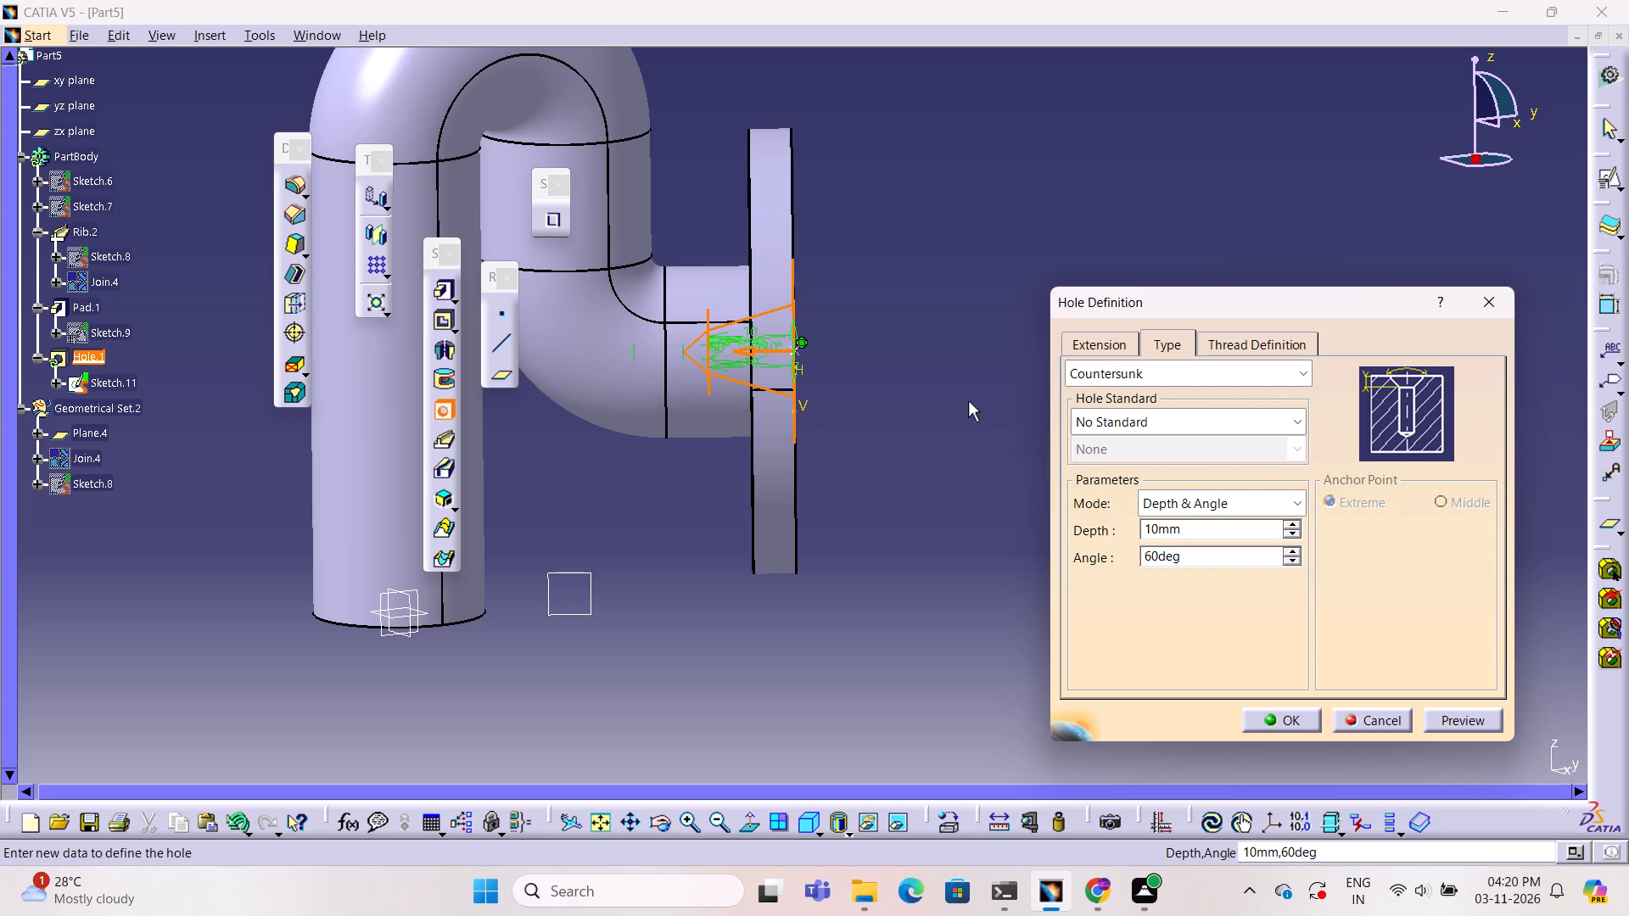
{"action": "left_click", "coordinate": [1301, 509]}
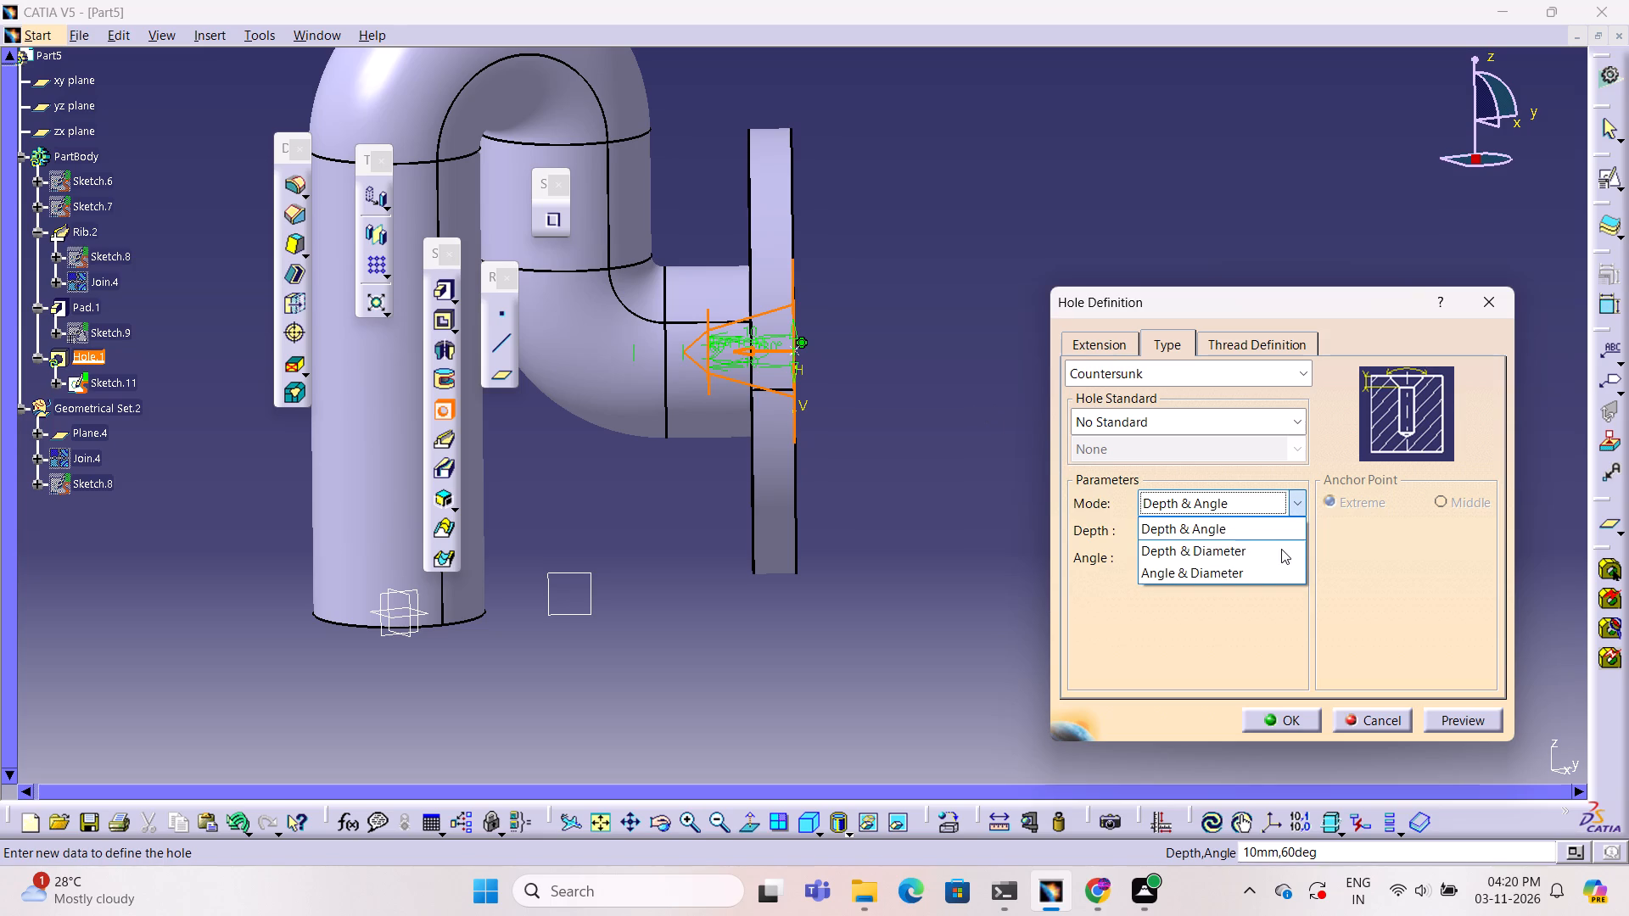
{"action": "left_click", "coordinate": [1281, 549]}
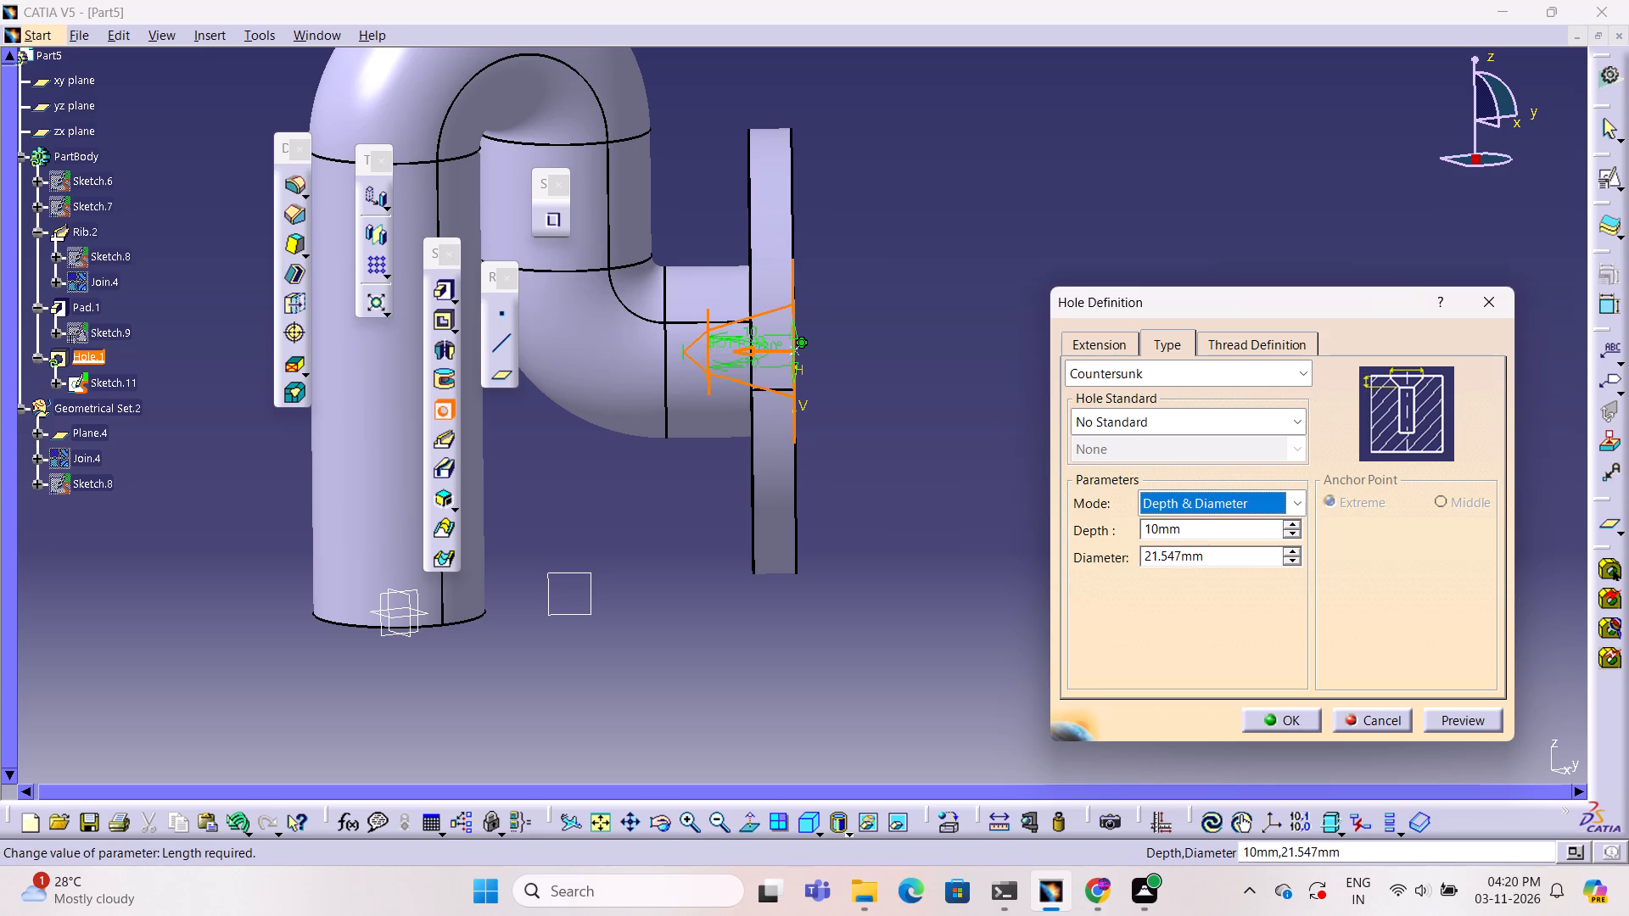
{"action": "left_click", "coordinate": [1290, 508]}
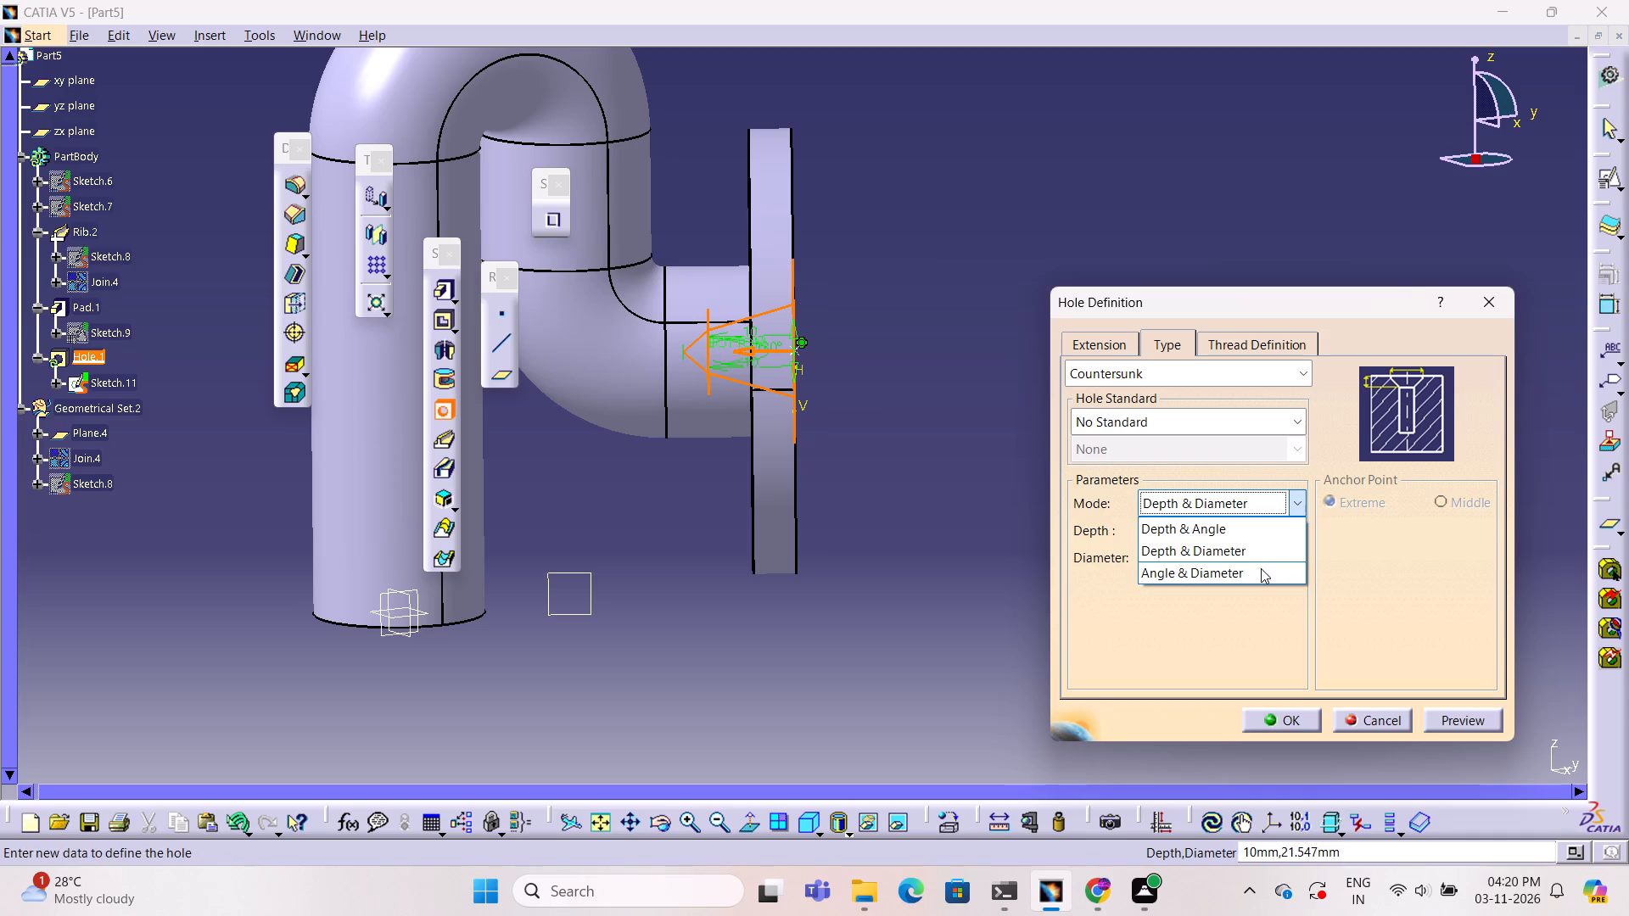
{"action": "left_click", "coordinate": [1256, 531]}
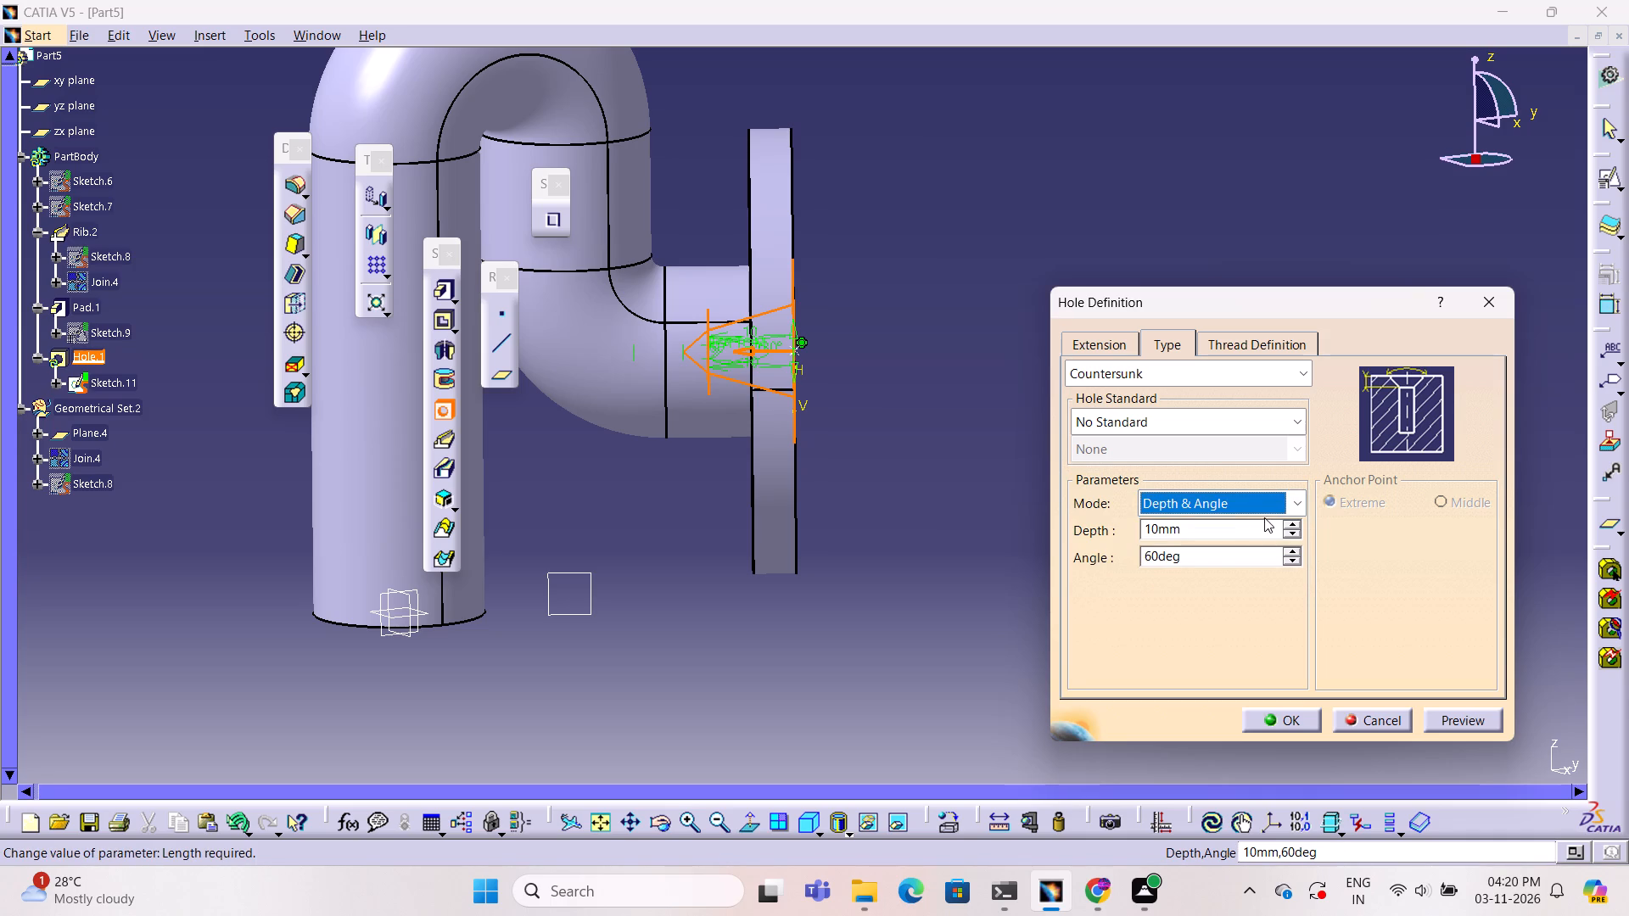
{"action": "left_click", "coordinate": [1299, 503]}
{"action": "left_click", "coordinate": [1252, 556]}
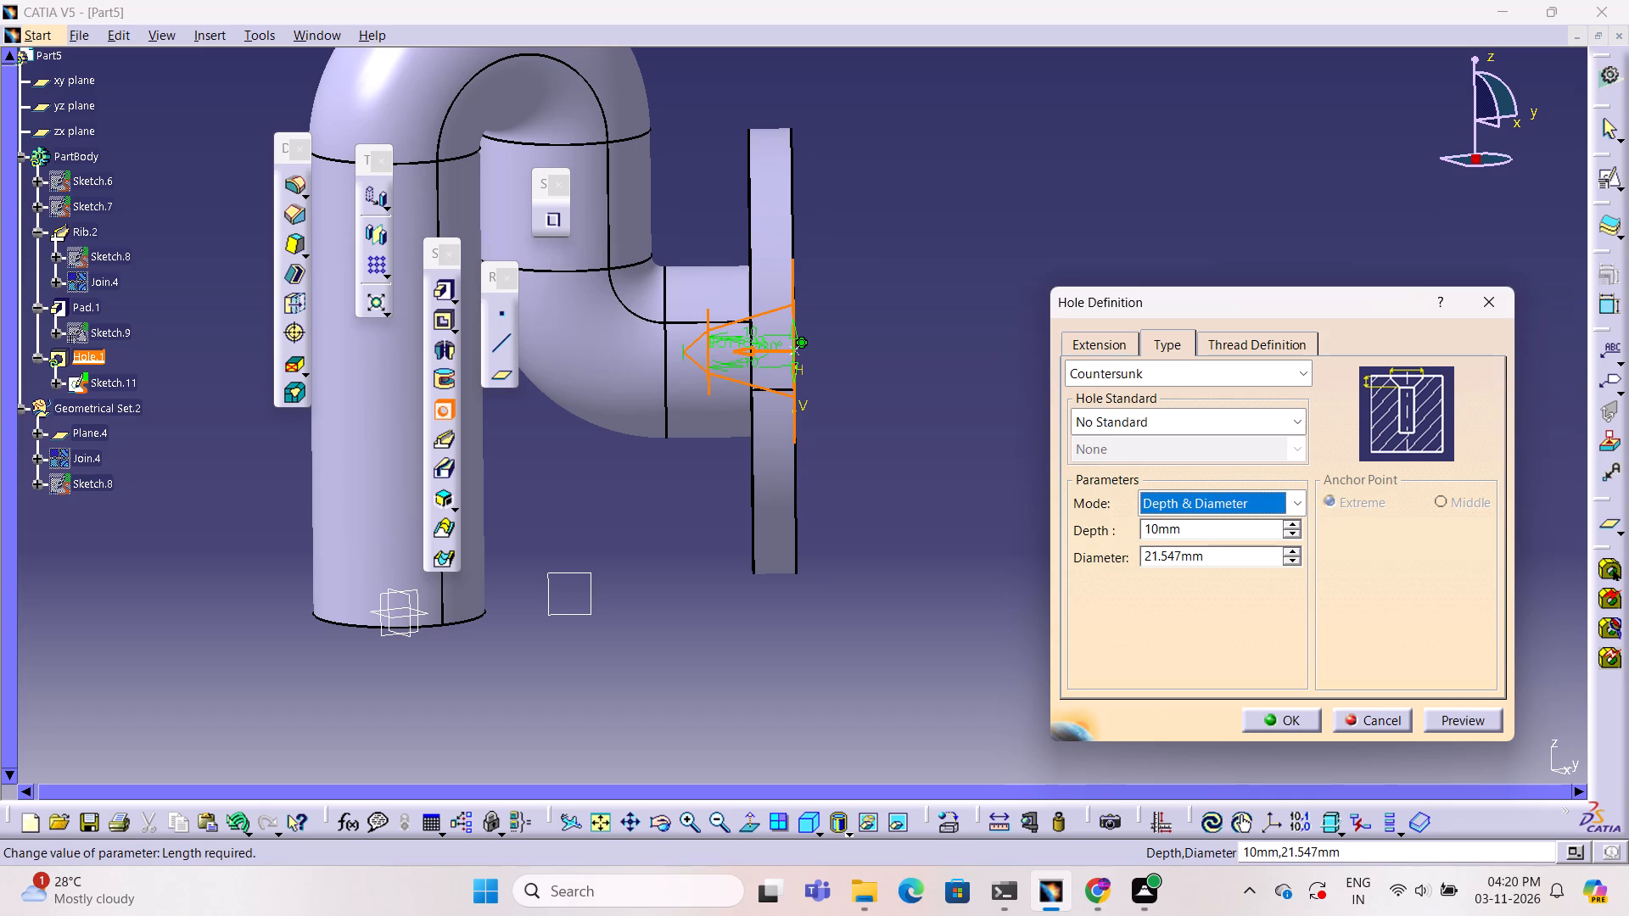
{"action": "double_click", "coordinate": [1221, 561]}
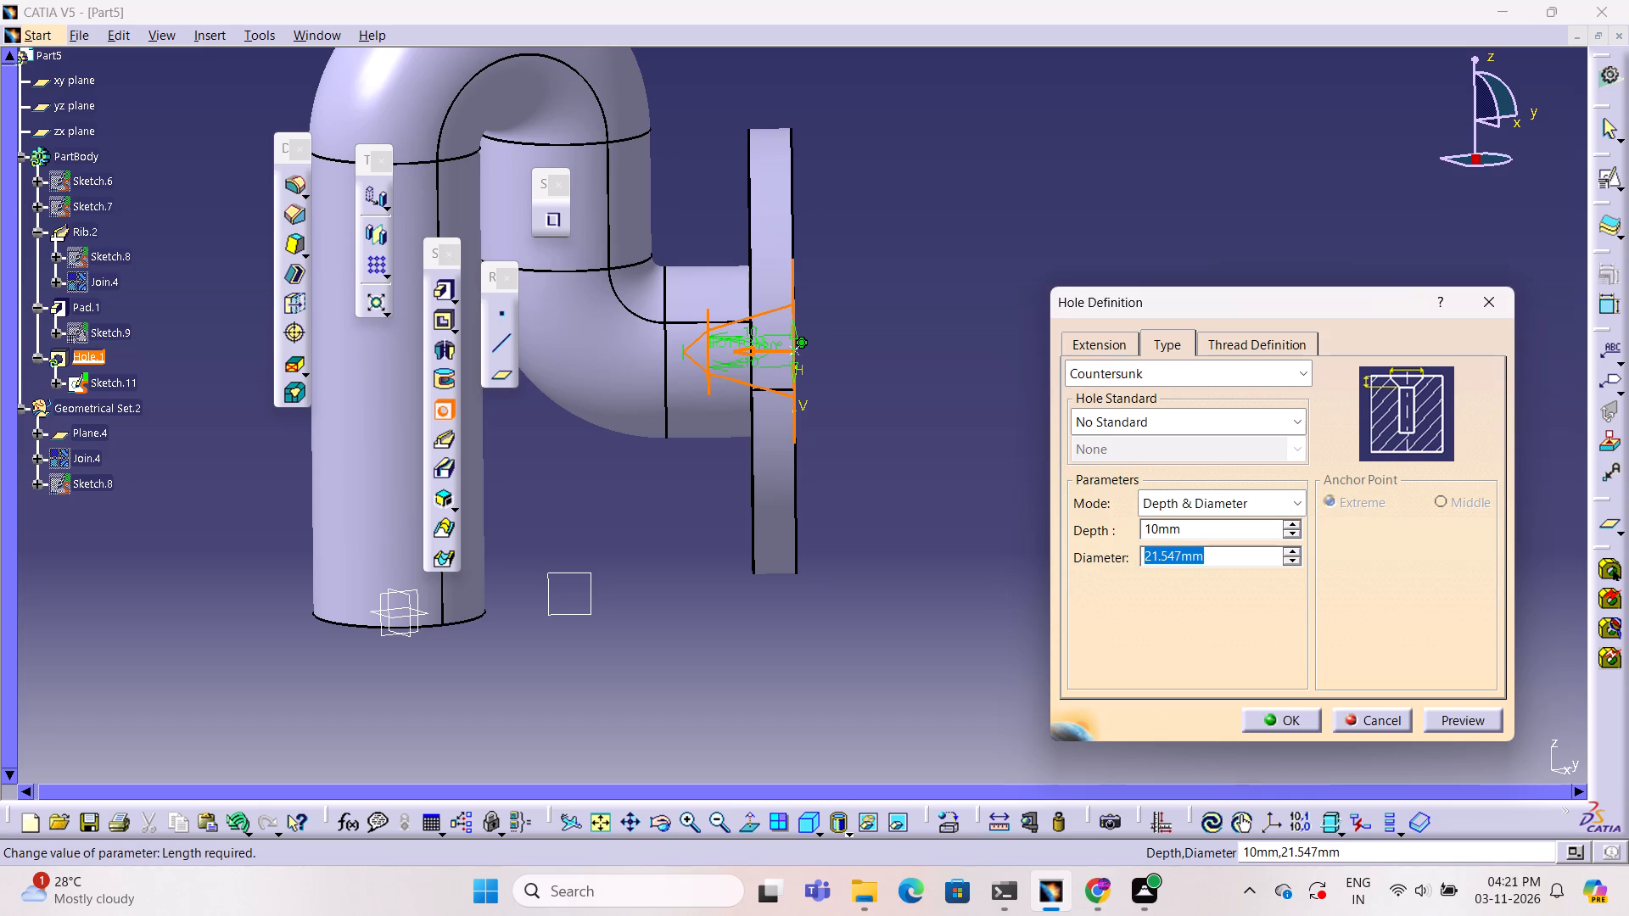
{"action": "type", "text": "15"}
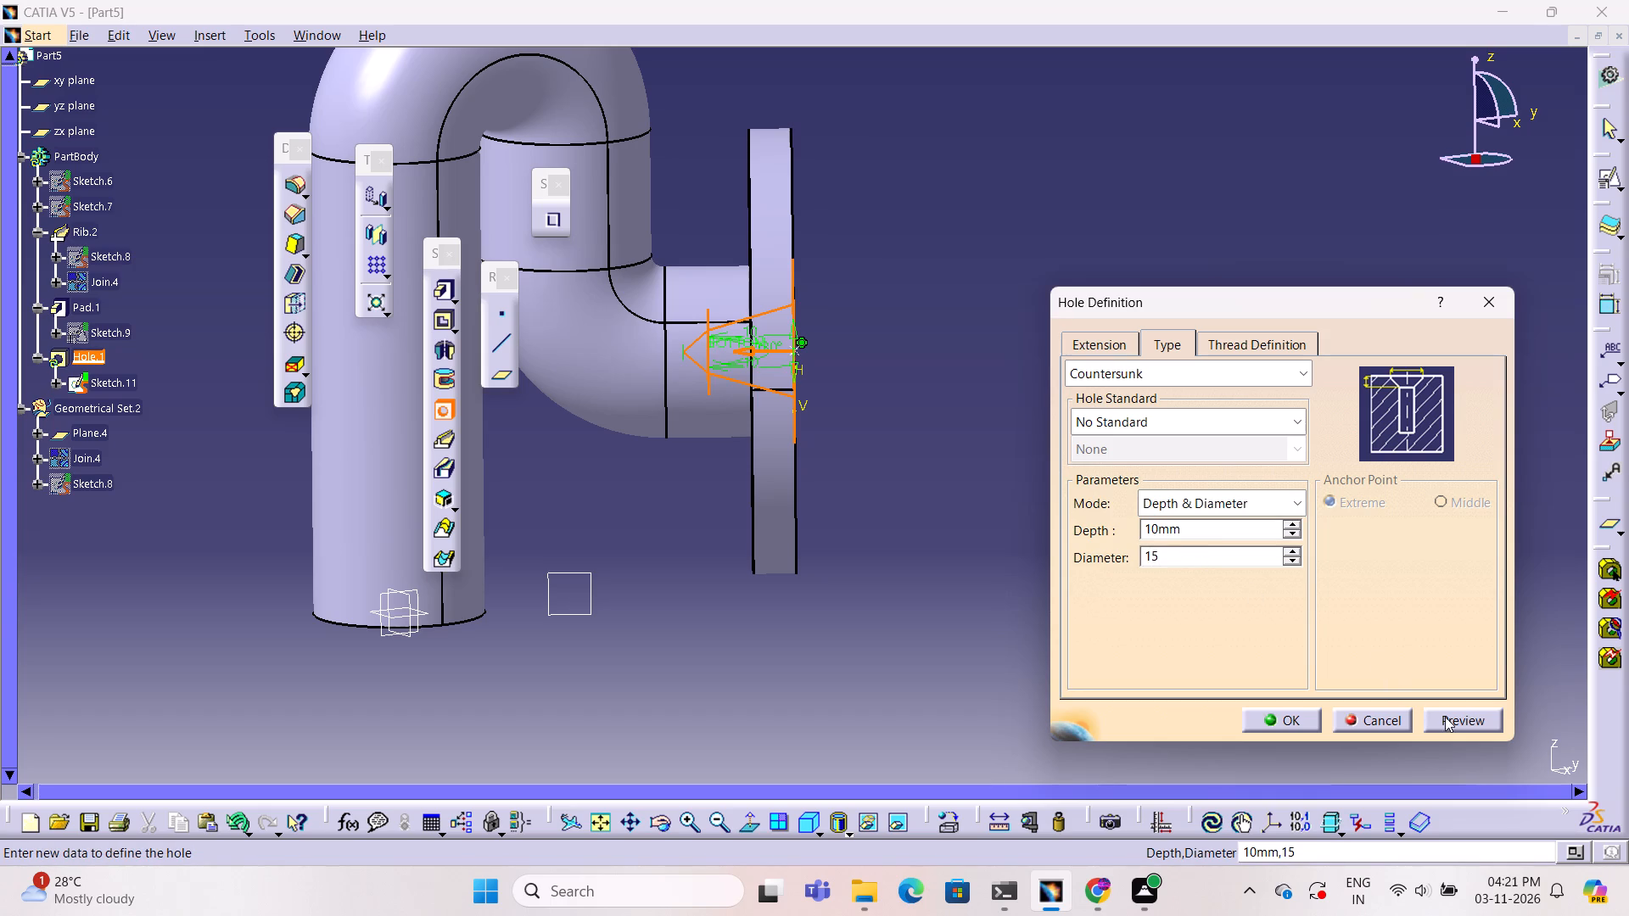
{"action": "left_click", "coordinate": [1445, 717]}
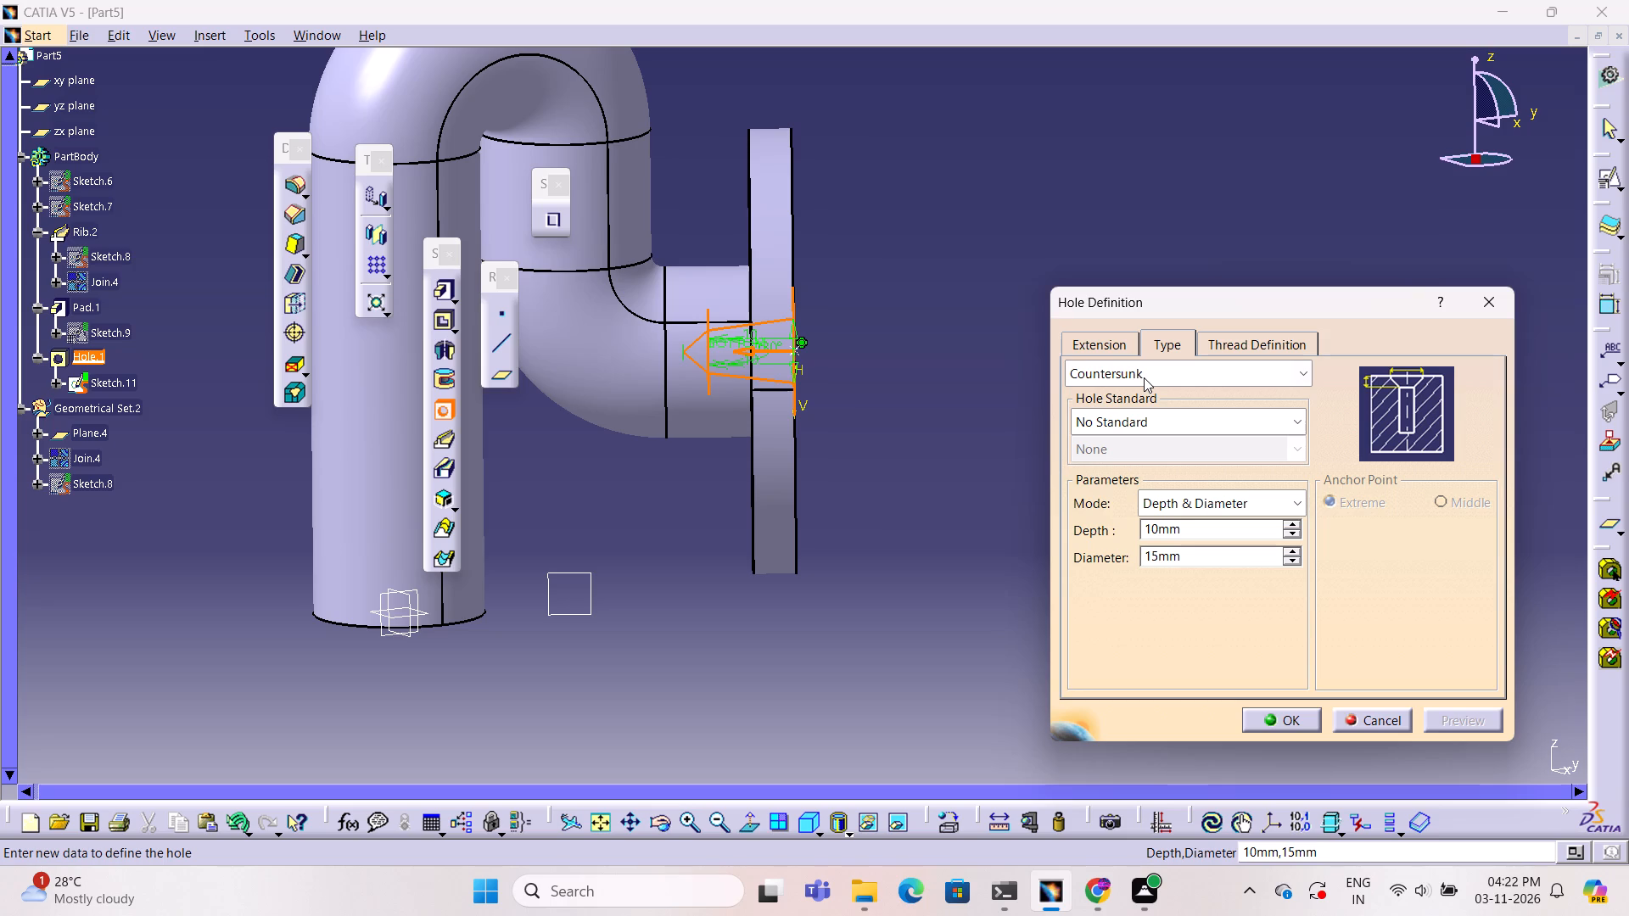
Switch the countersink to Angle & Diameter mode and try a 60 mm diameter in the preview.
{"action": "middle_click_drag", "start_coordinate": [959, 417], "coordinate": [810, 495], "text": "ctrl"}
{"action": "right_click_drag", "start_coordinate": [958, 417], "coordinate": [810, 495], "text": "ctrl"}
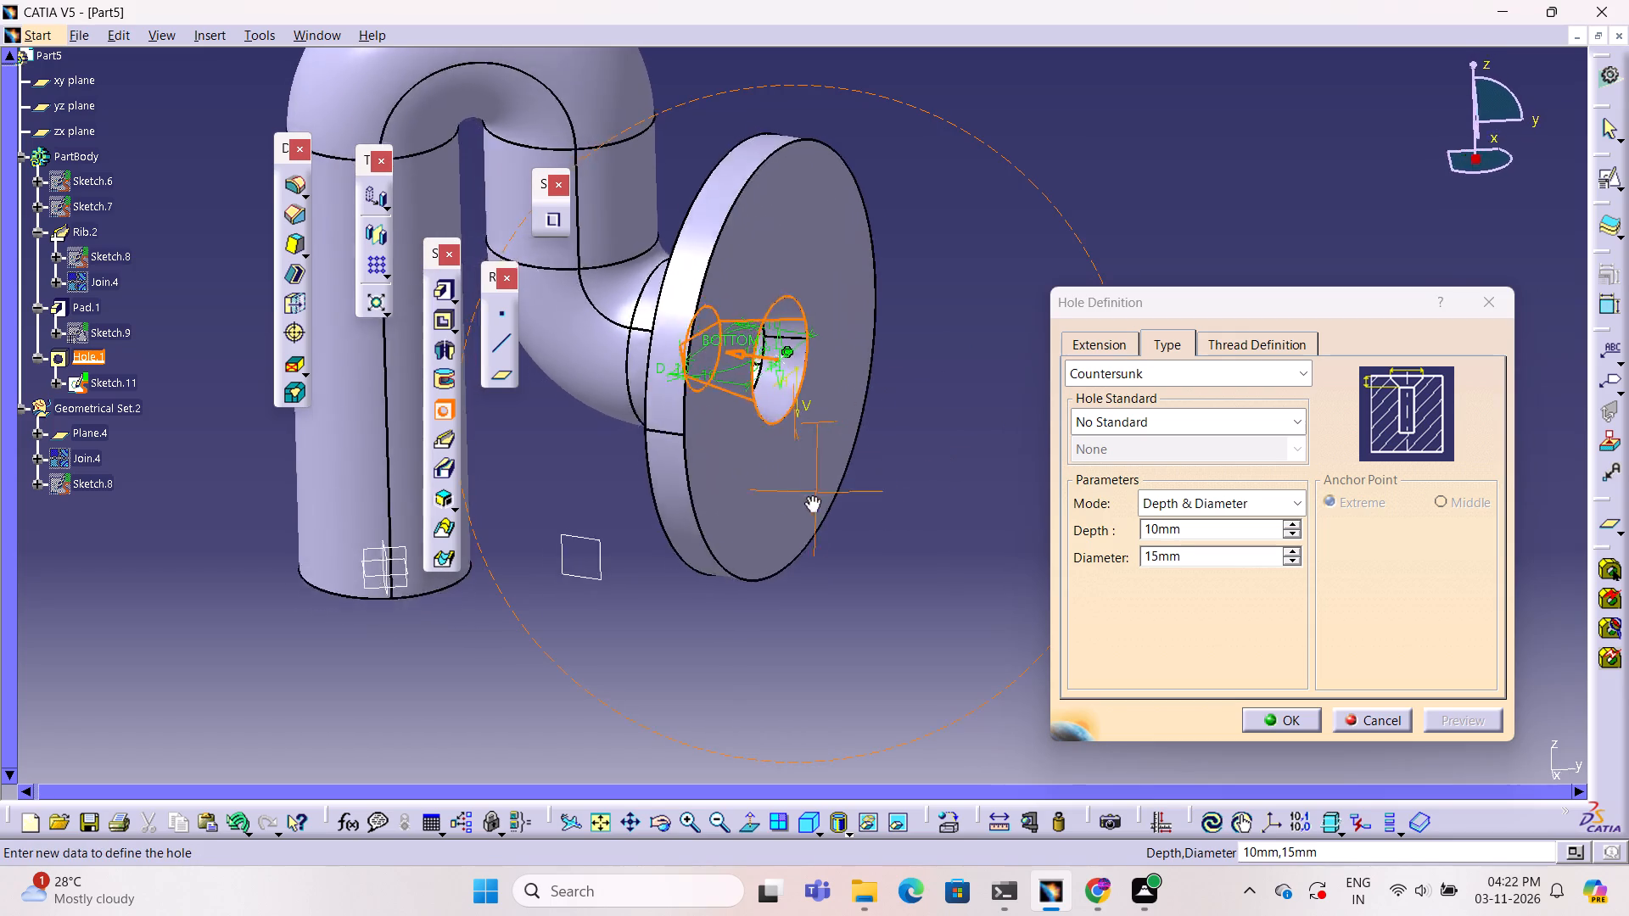
{"action": "middle_click_drag", "start_coordinate": [810, 495], "coordinate": [876, 468], "text": "ctrl"}
{"action": "right_click_drag", "start_coordinate": [810, 495], "coordinate": [876, 468], "text": "ctrl"}
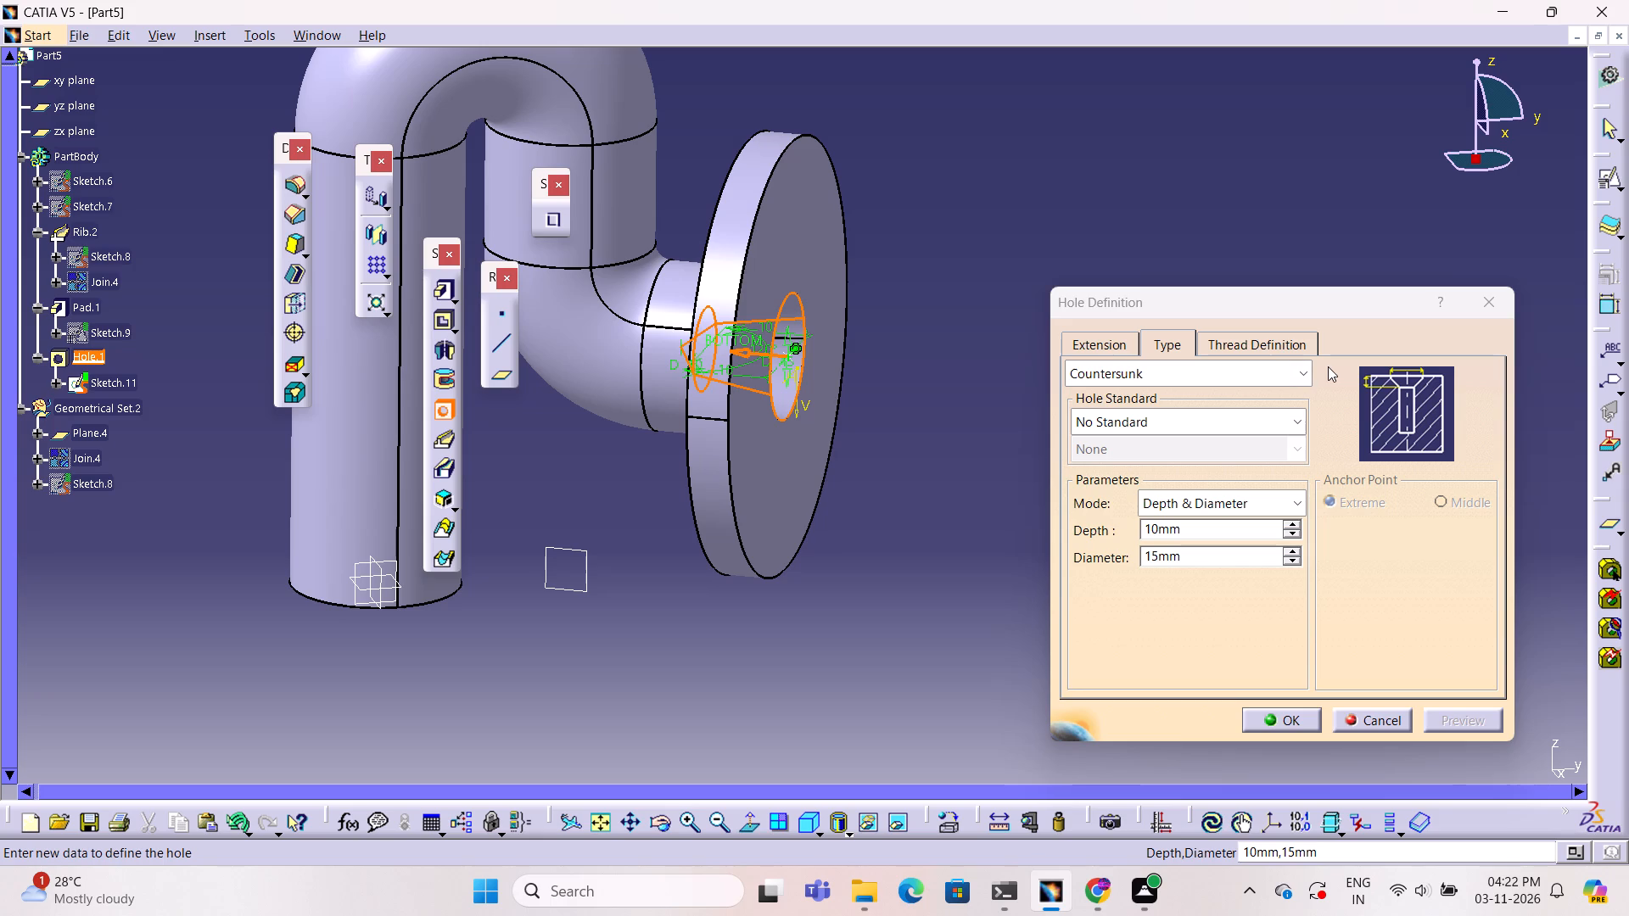
{"action": "double_click", "coordinate": [1262, 429]}
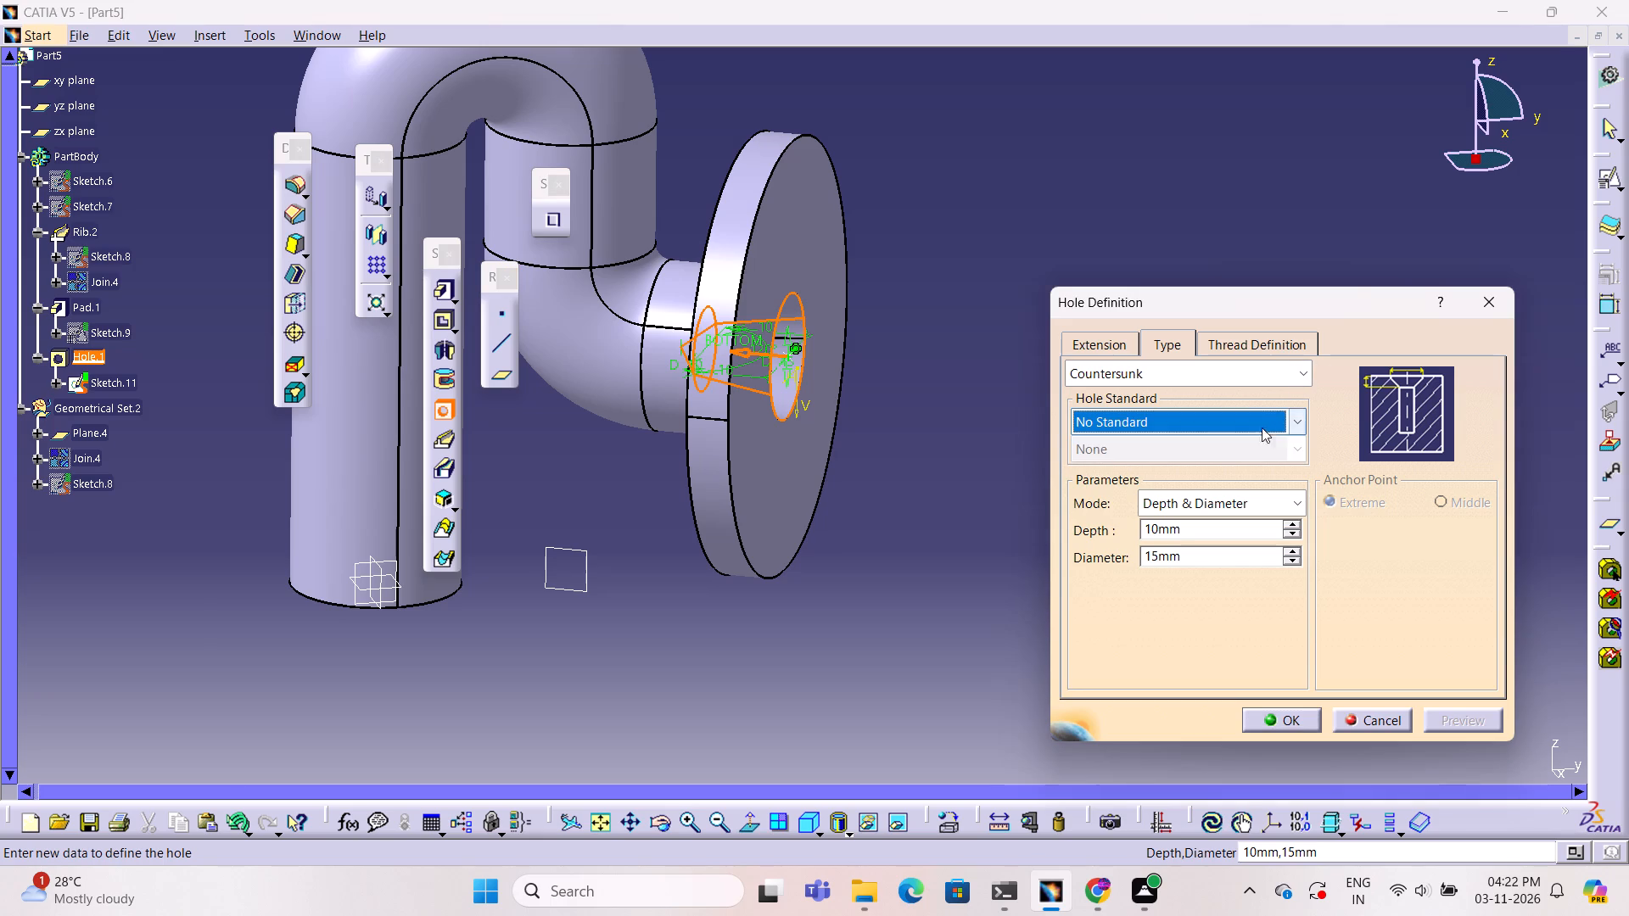
{"action": "left_click", "coordinate": [1291, 505]}
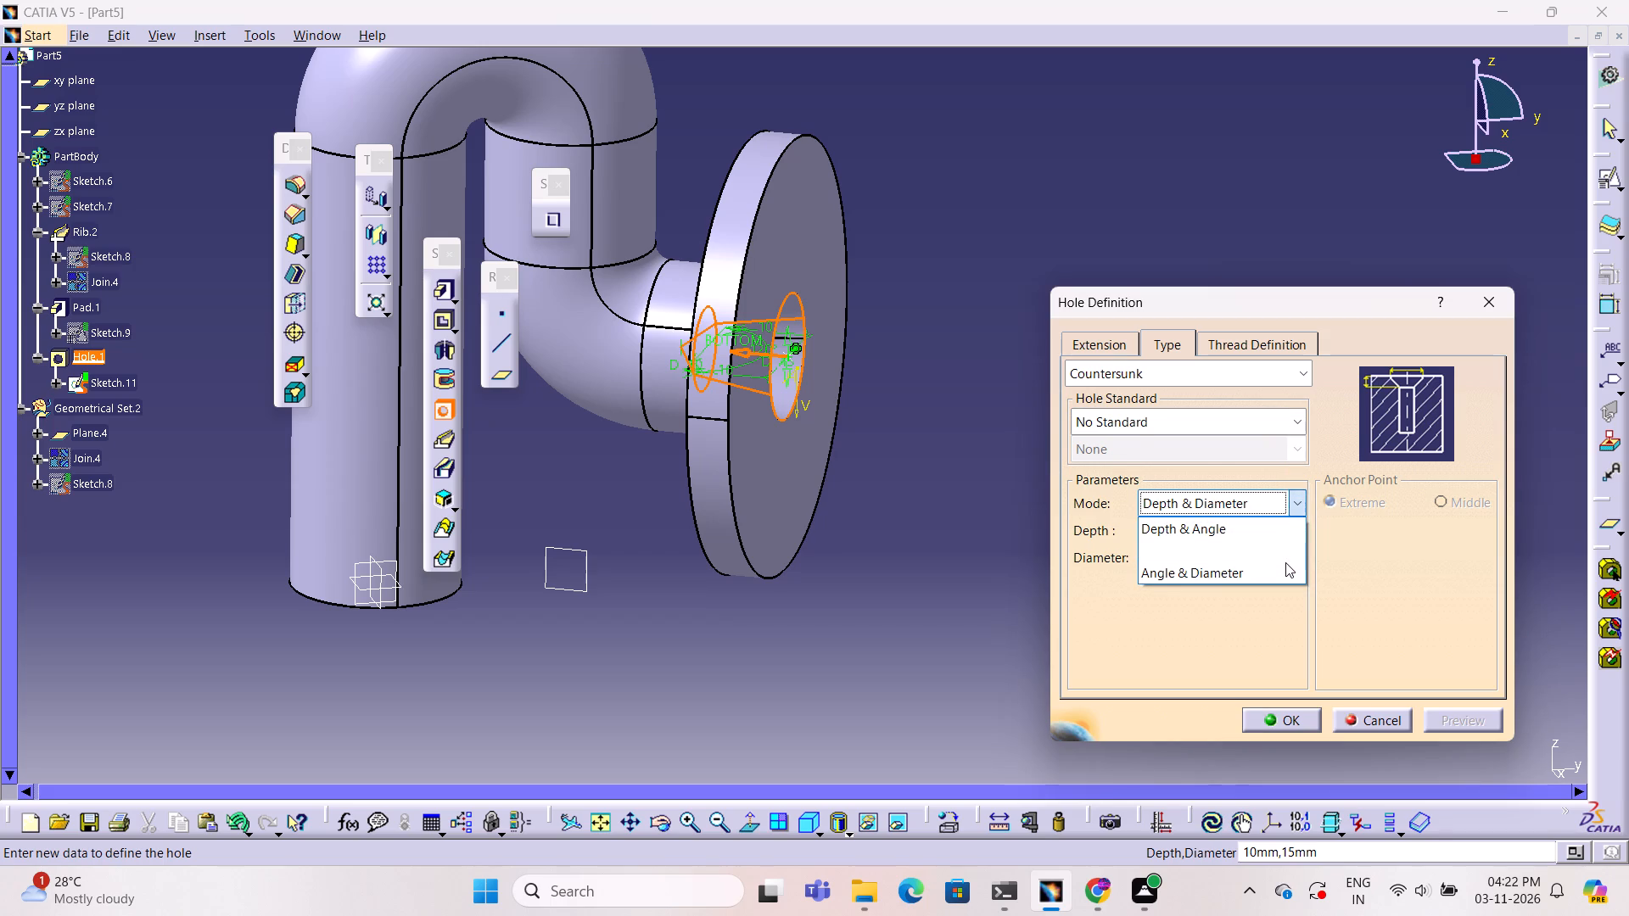
{"action": "left_click", "coordinate": [1285, 562]}
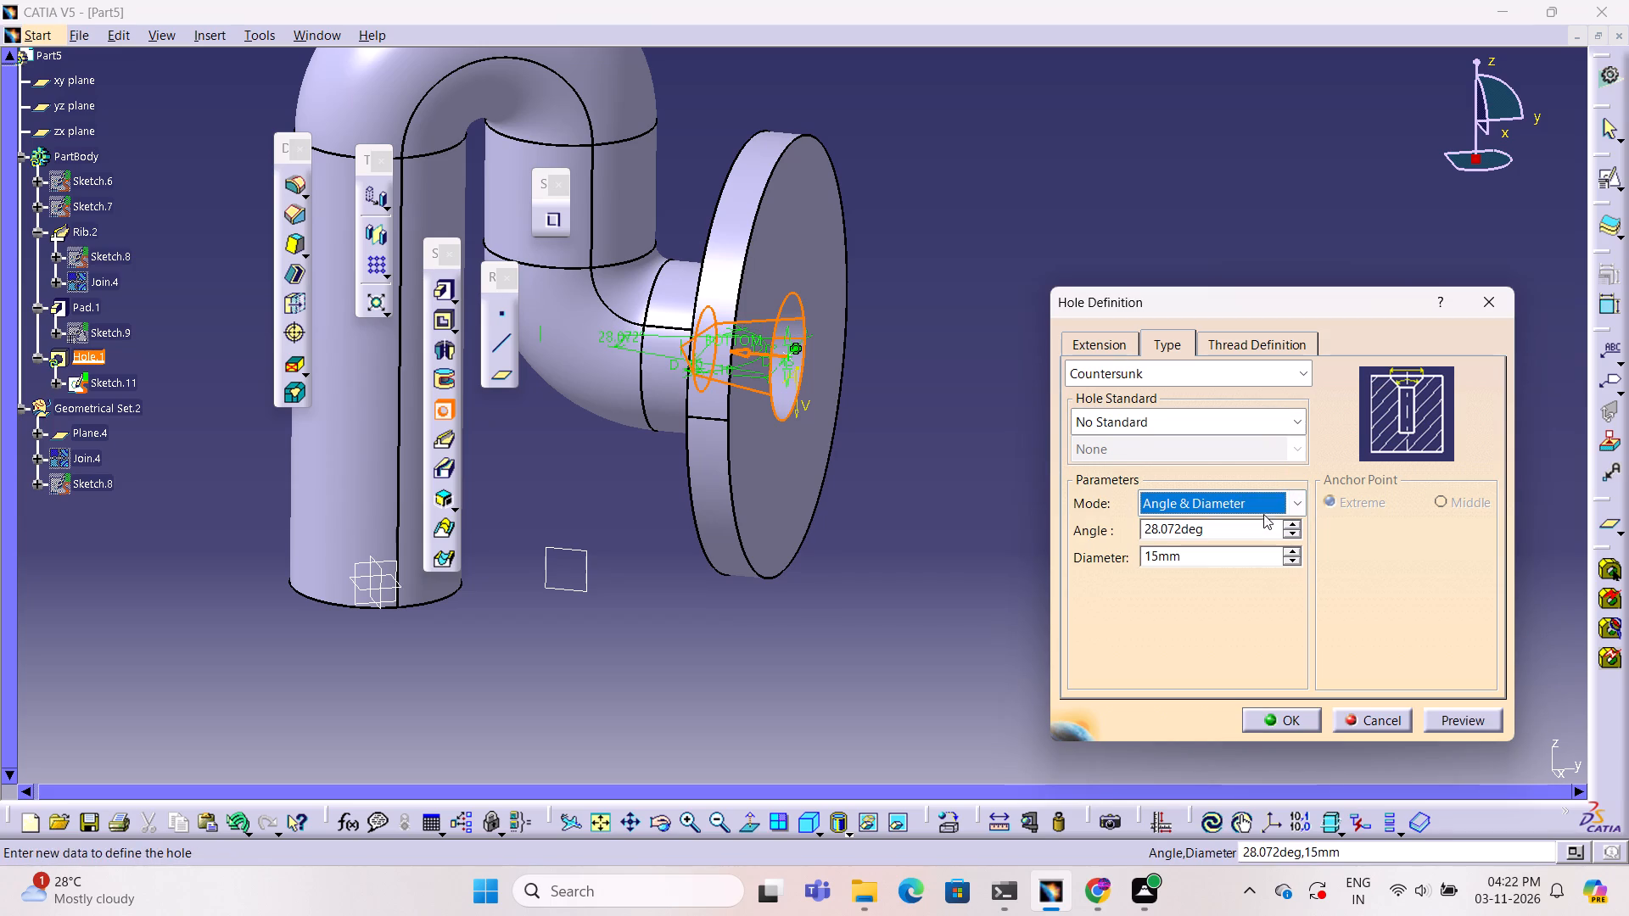
{"action": "double_click", "coordinate": [1250, 561]}
{"action": "type", "text": "60"}
{"action": "left_click", "coordinate": [1463, 722]}
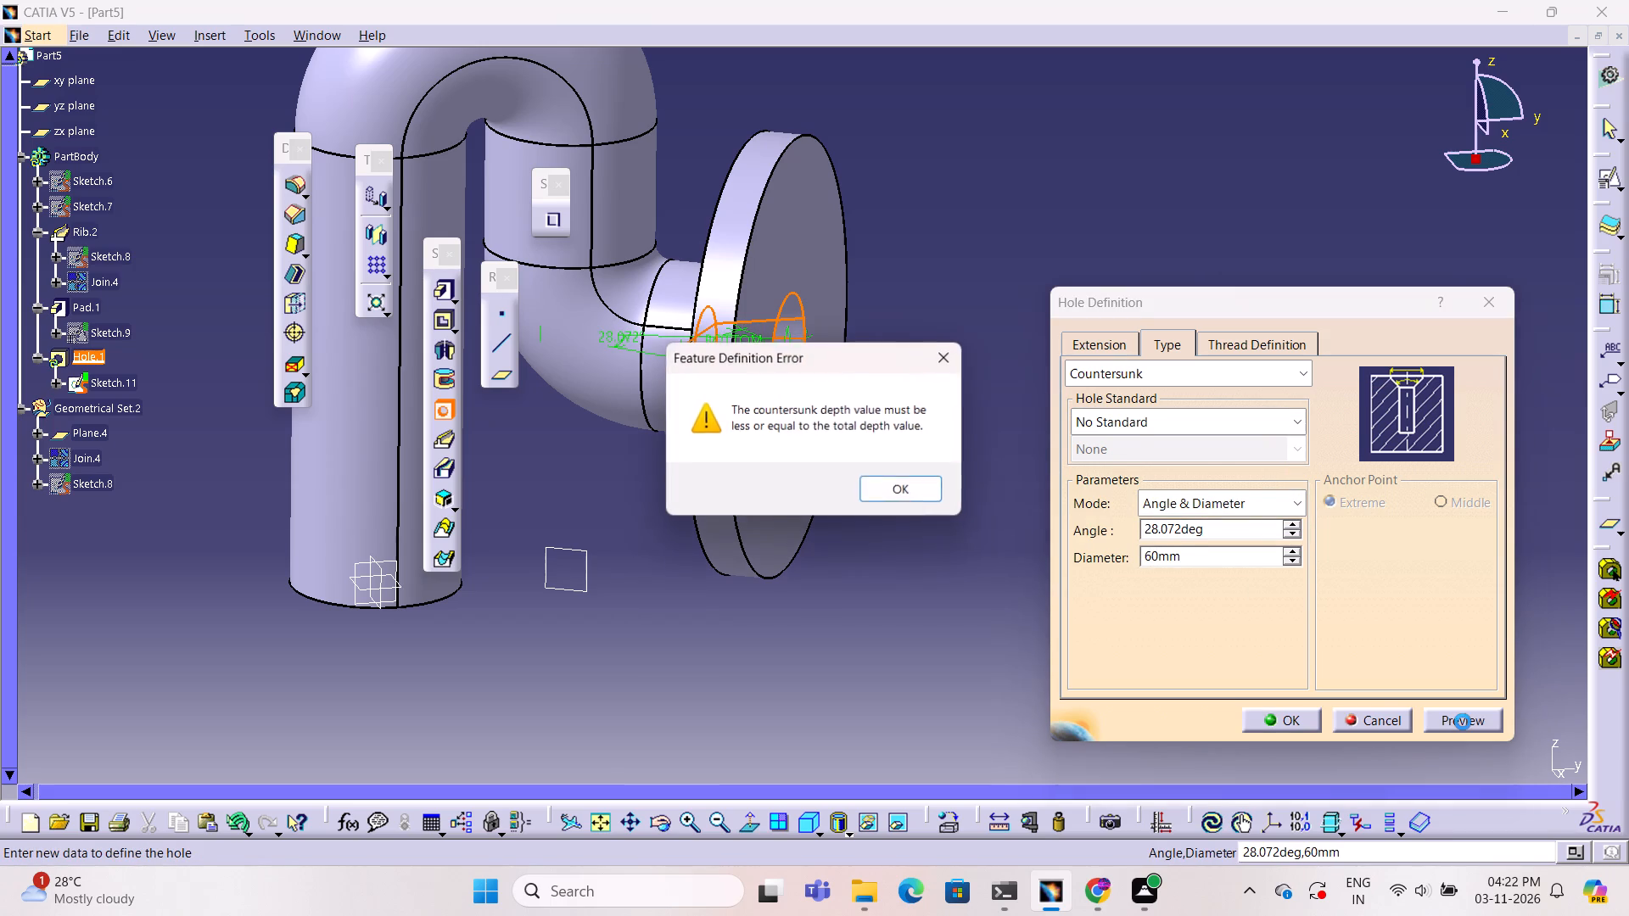
{"action": "left_click", "coordinate": [942, 500]}
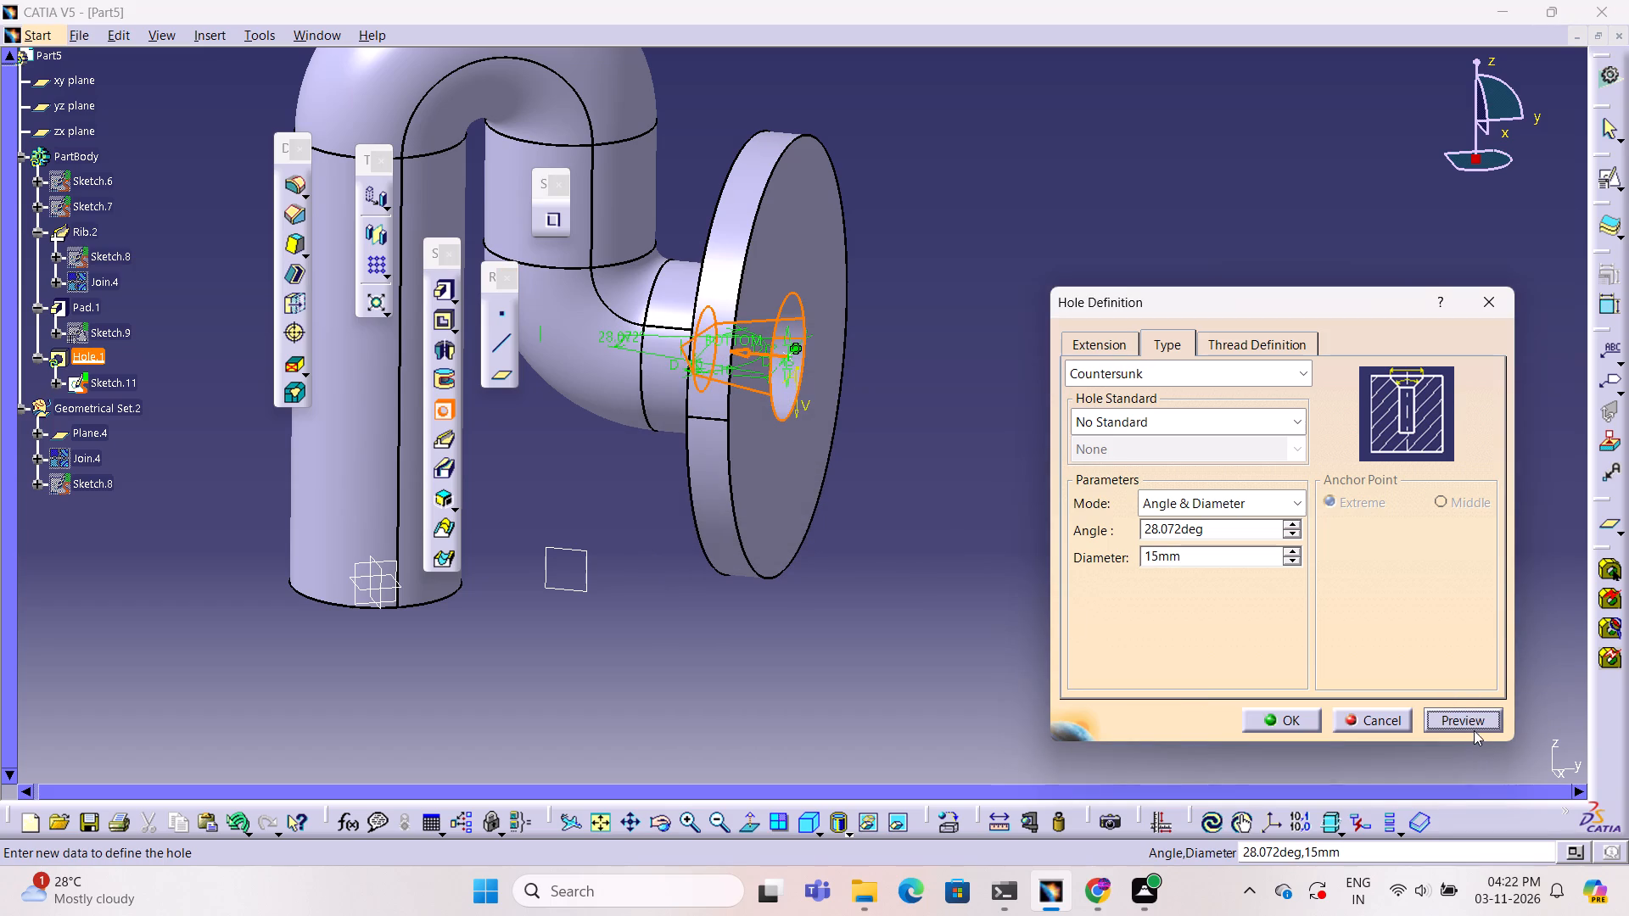
{"action": "left_click", "coordinate": [1474, 730]}
{"action": "left_click", "coordinate": [1475, 725]}
{"action": "left_click", "coordinate": [1474, 723]}
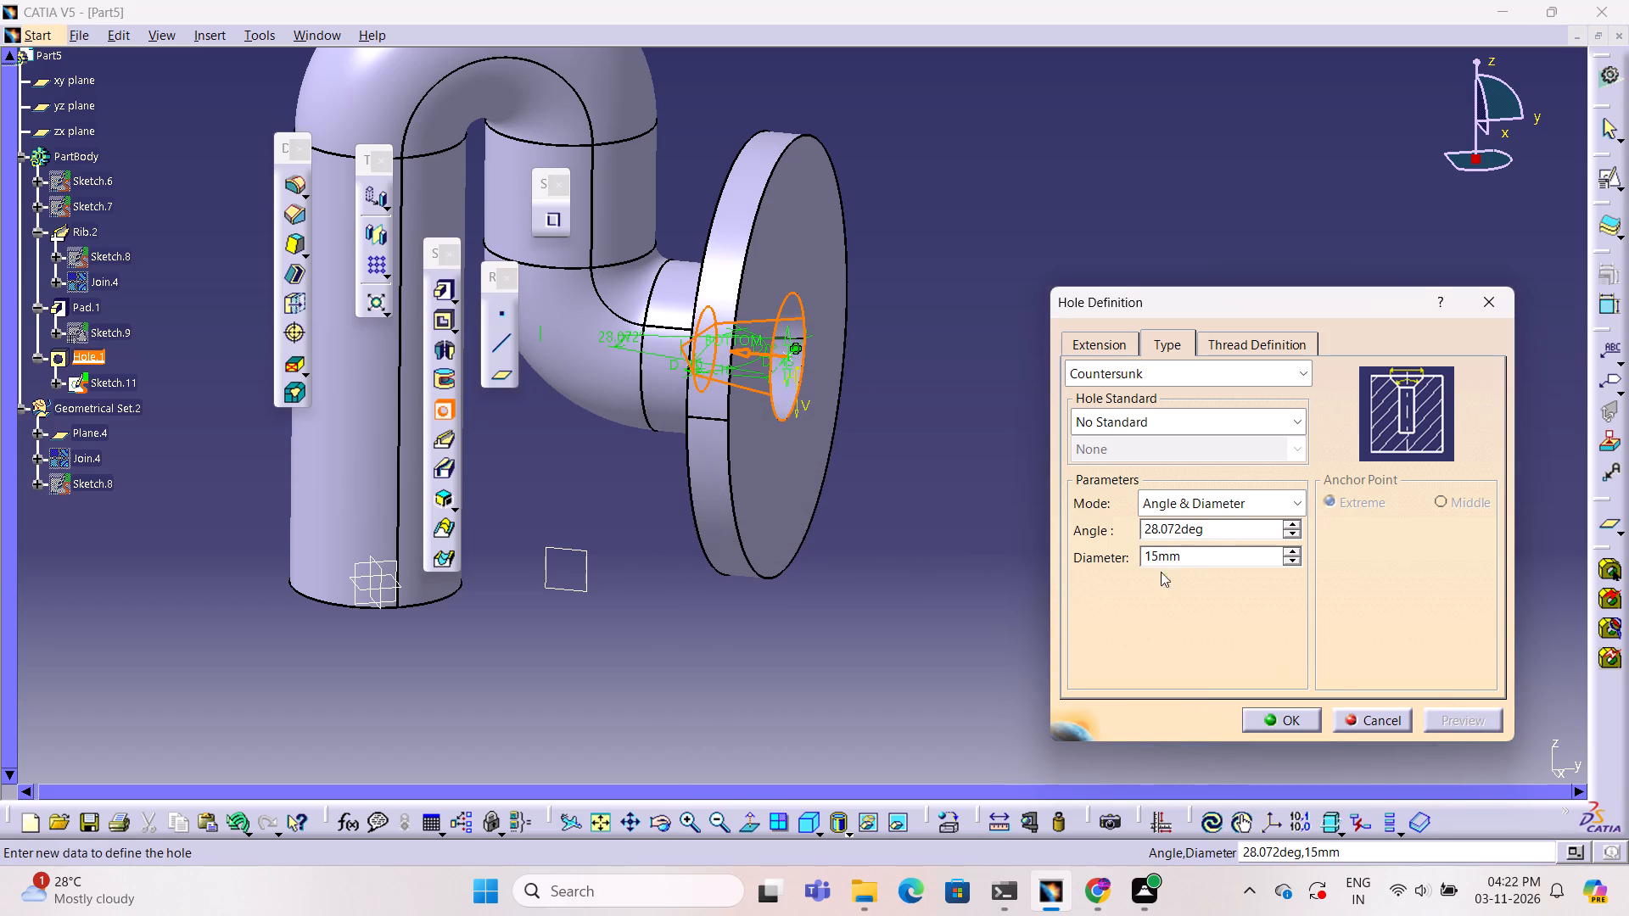
Set the countersink diameter to 10 mm and its angle to 60 deg, and preview the hole.
{"action": "double_click", "coordinate": [1204, 560]}
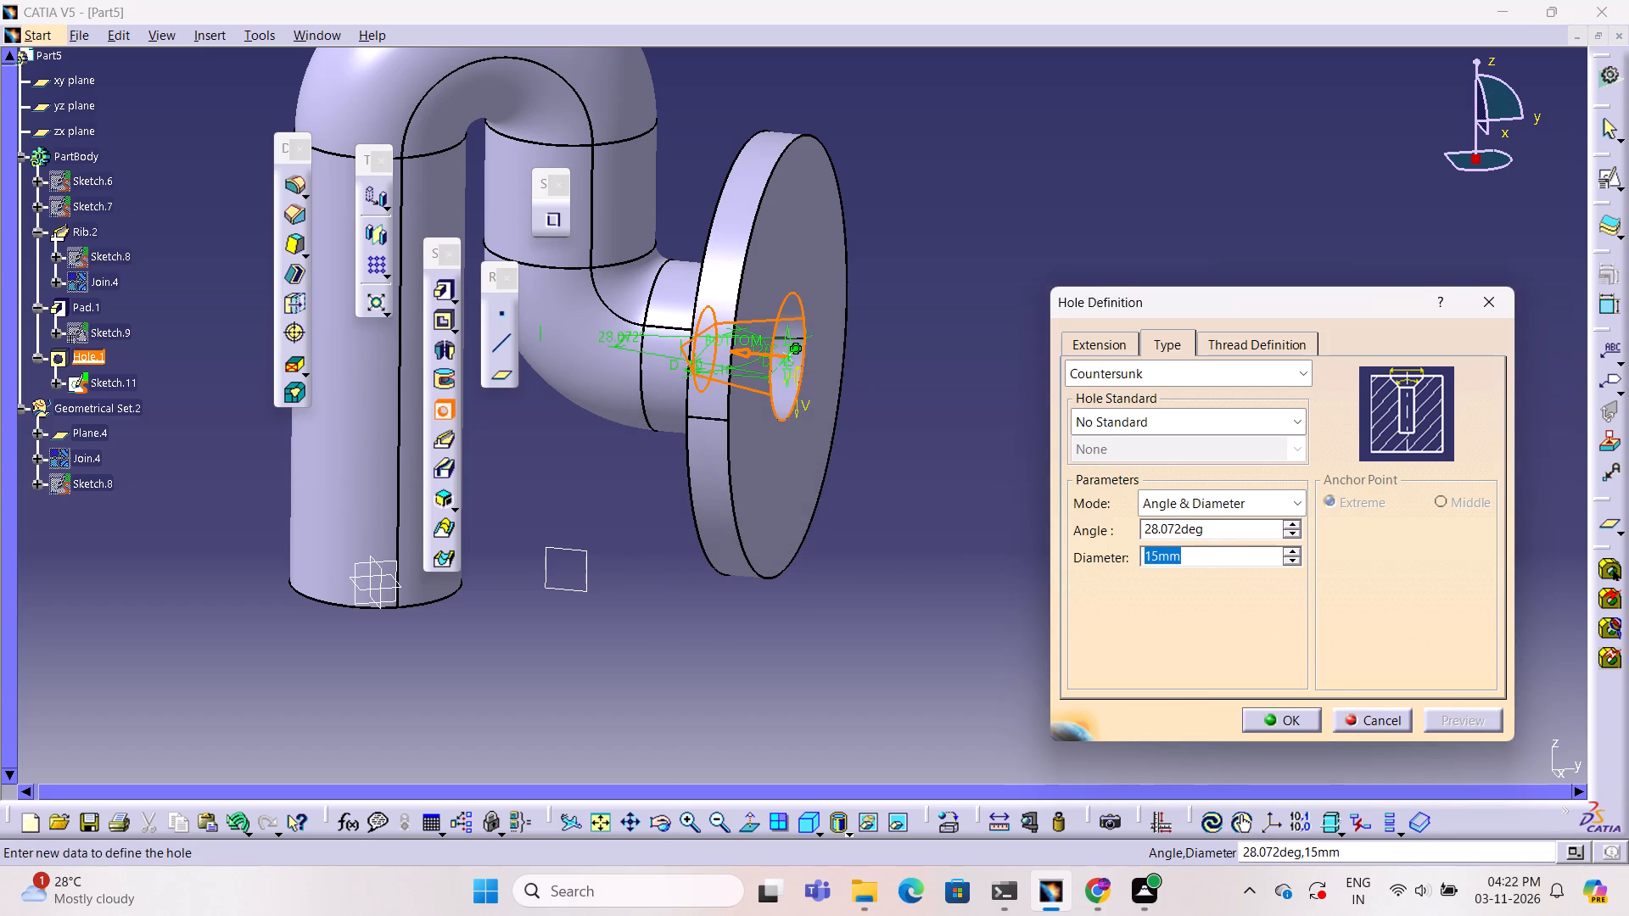
{"action": "double_click", "coordinate": [1223, 533]}
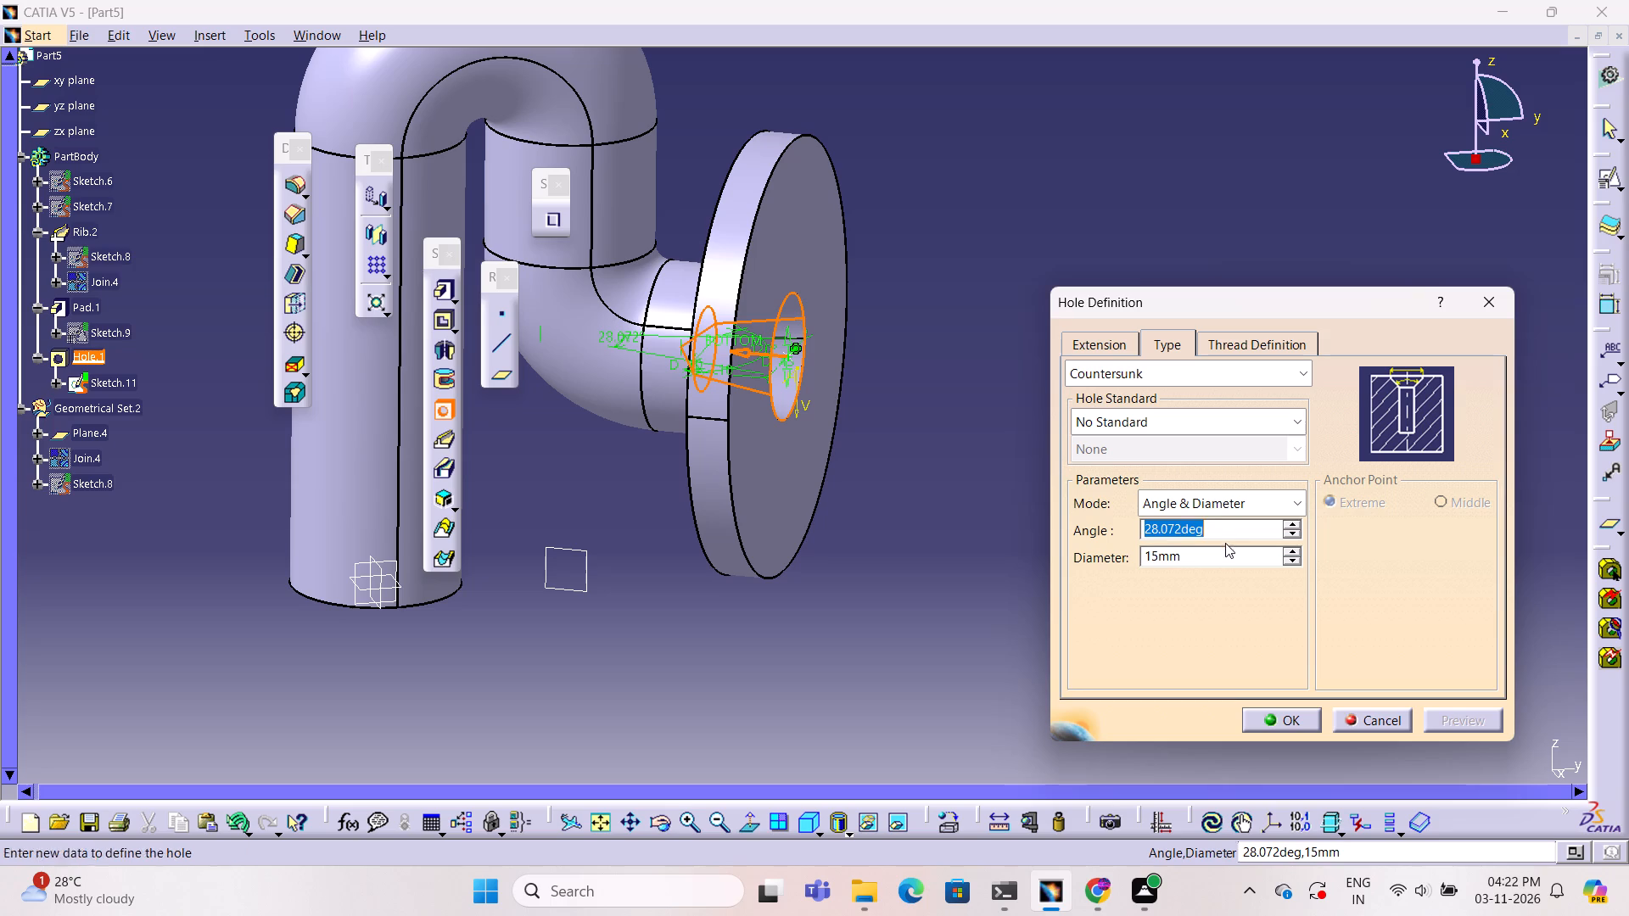
{"action": "double_click", "coordinate": [1226, 550]}
{"action": "type", "text": "10"}
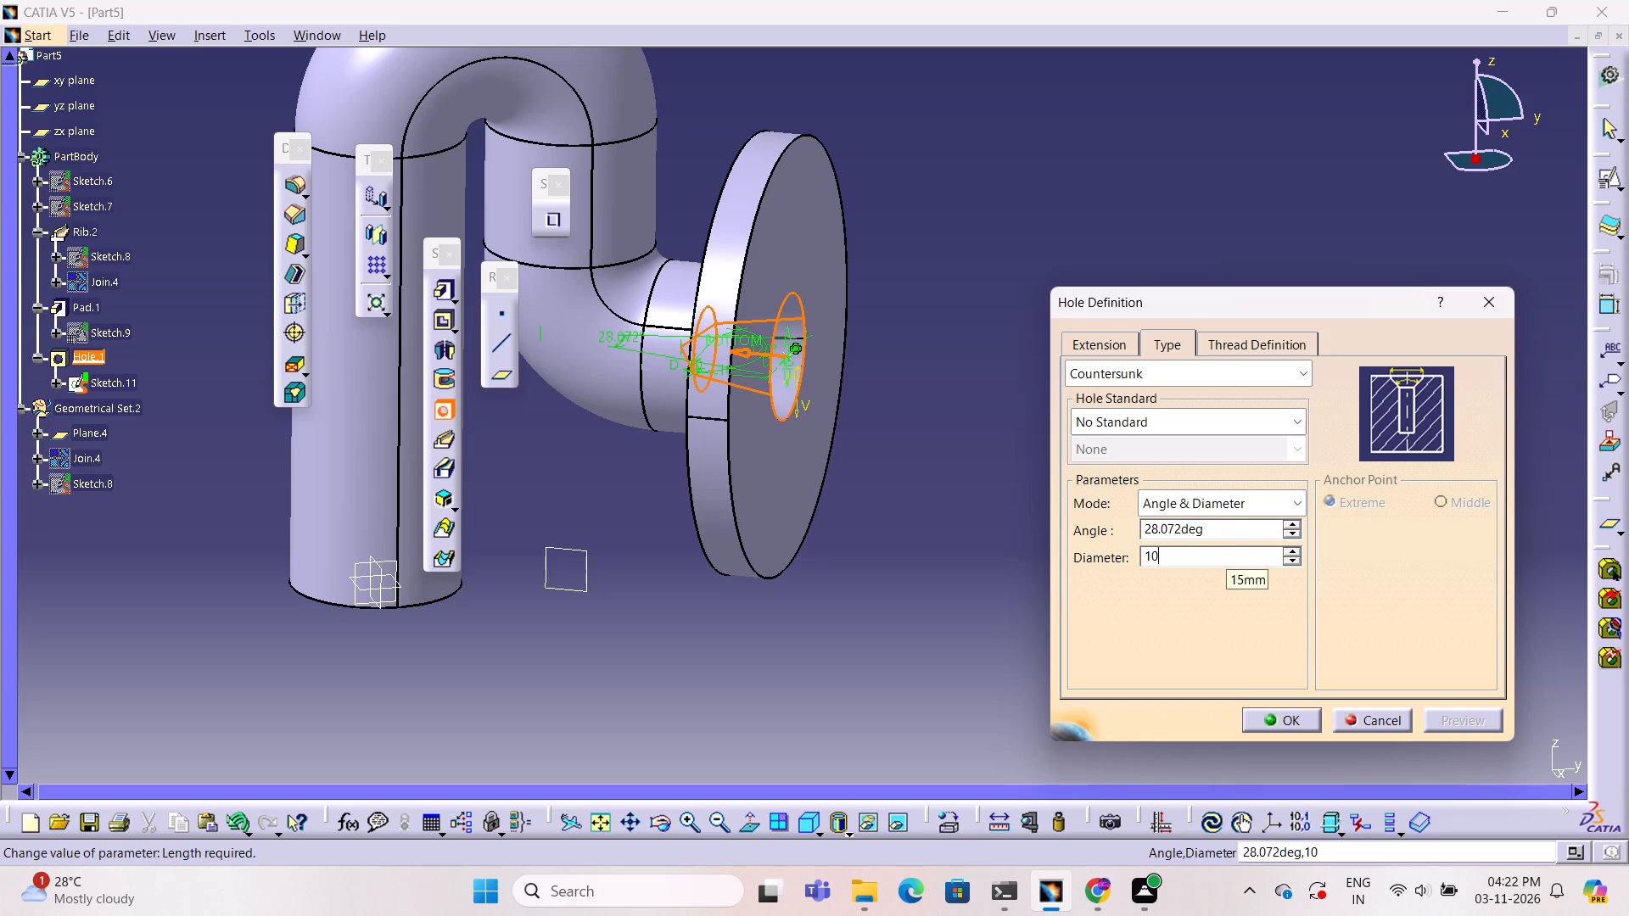
{"action": "double_click", "coordinate": [1222, 538]}
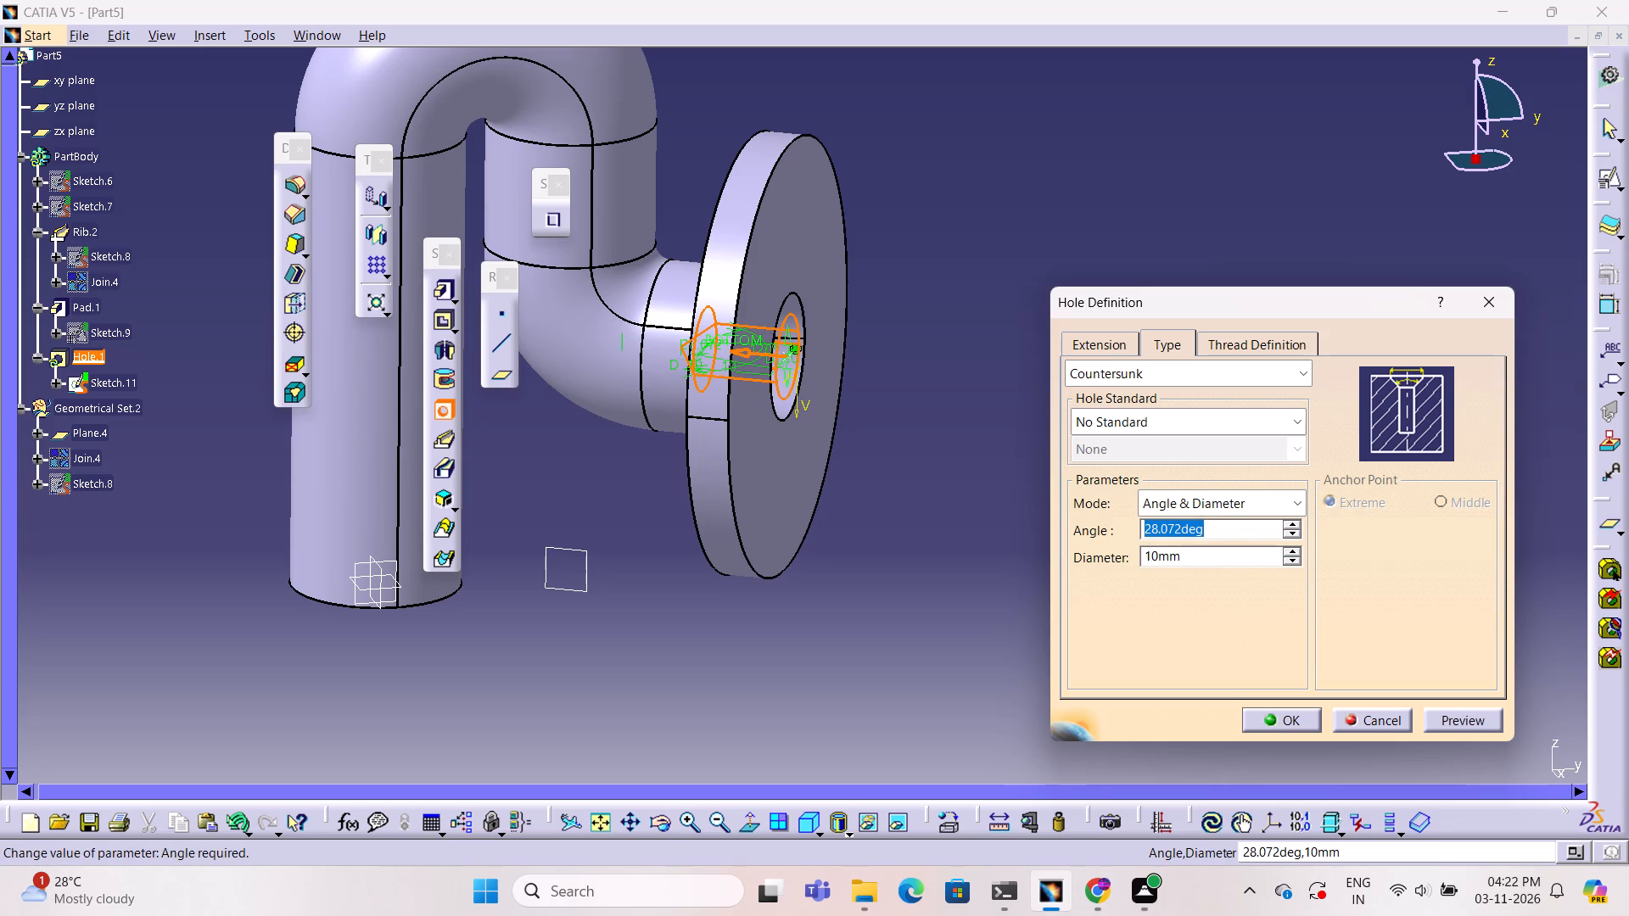
{"action": "type", "text": "60"}
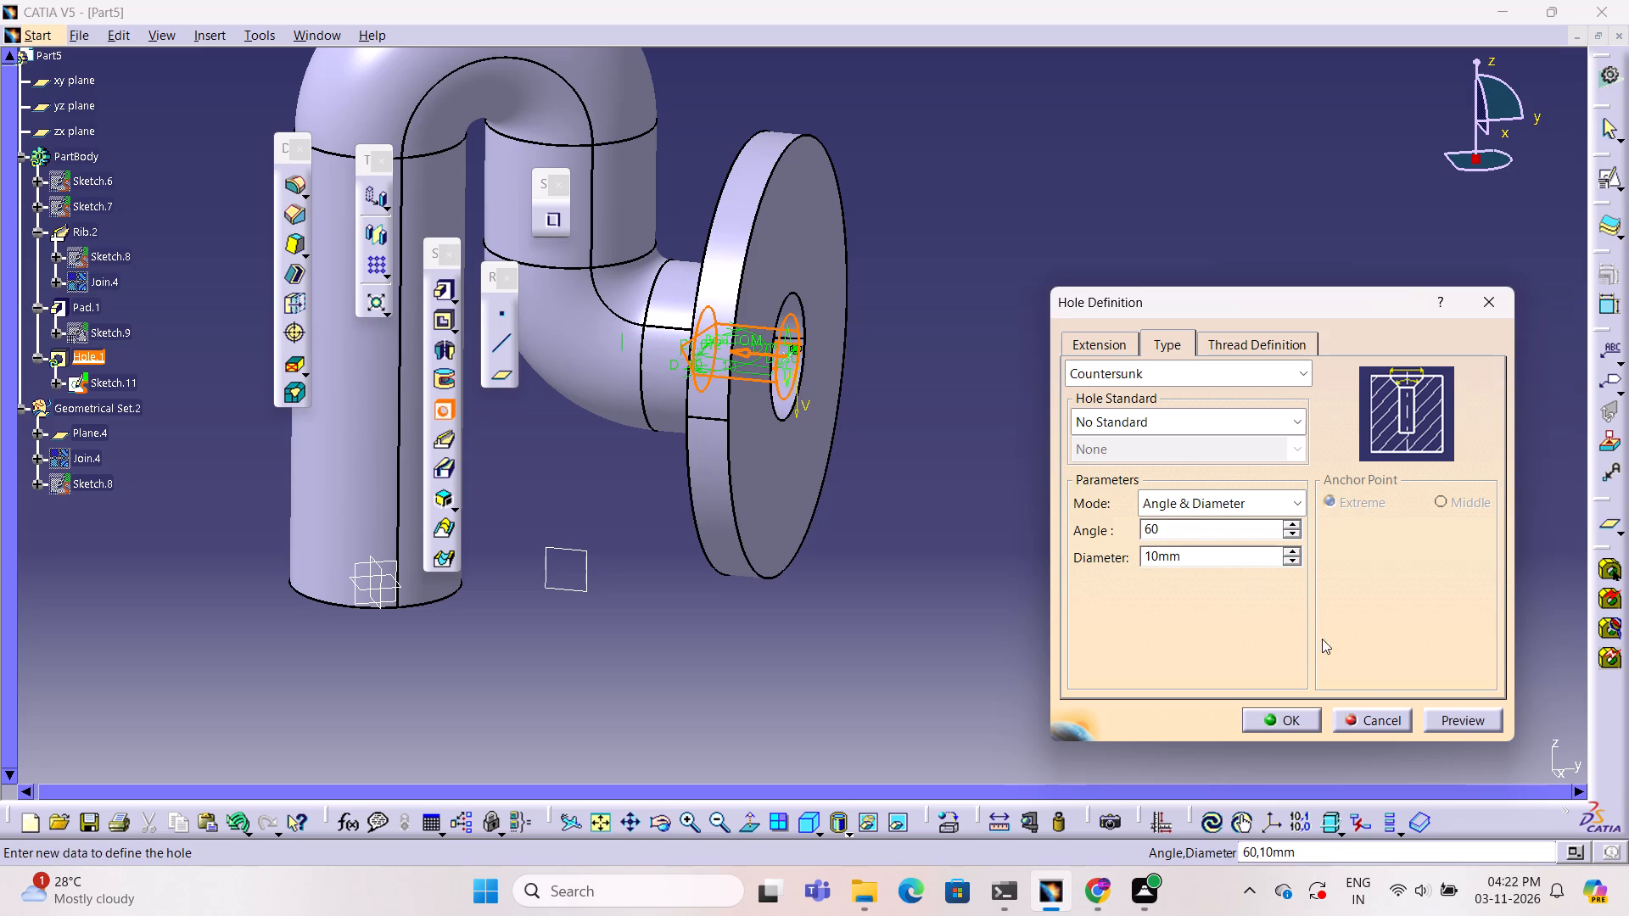
{"action": "left_click", "coordinate": [1466, 724]}
Examine the previewed countersunk hole in the flange from the front, the side and close up.
{"action": "middle_click_drag", "start_coordinate": [811, 525], "coordinate": [874, 238], "text": "ctrl"}
{"action": "right_click_drag", "start_coordinate": [840, 437], "coordinate": [874, 242], "text": "ctrl"}
{"action": "middle_click_drag", "start_coordinate": [874, 238], "coordinate": [862, 268], "text": "ctrl"}
{"action": "right_click_drag", "start_coordinate": [874, 242], "coordinate": [752, 391], "text": "ctrl"}
{"action": "middle_click_drag", "start_coordinate": [860, 271], "coordinate": [752, 391], "text": "ctrl"}
{"action": "middle_click_drag", "start_coordinate": [846, 371], "coordinate": [703, 401], "text": "ctrl"}
{"action": "right_click_drag", "start_coordinate": [846, 371], "coordinate": [703, 401], "text": "ctrl"}
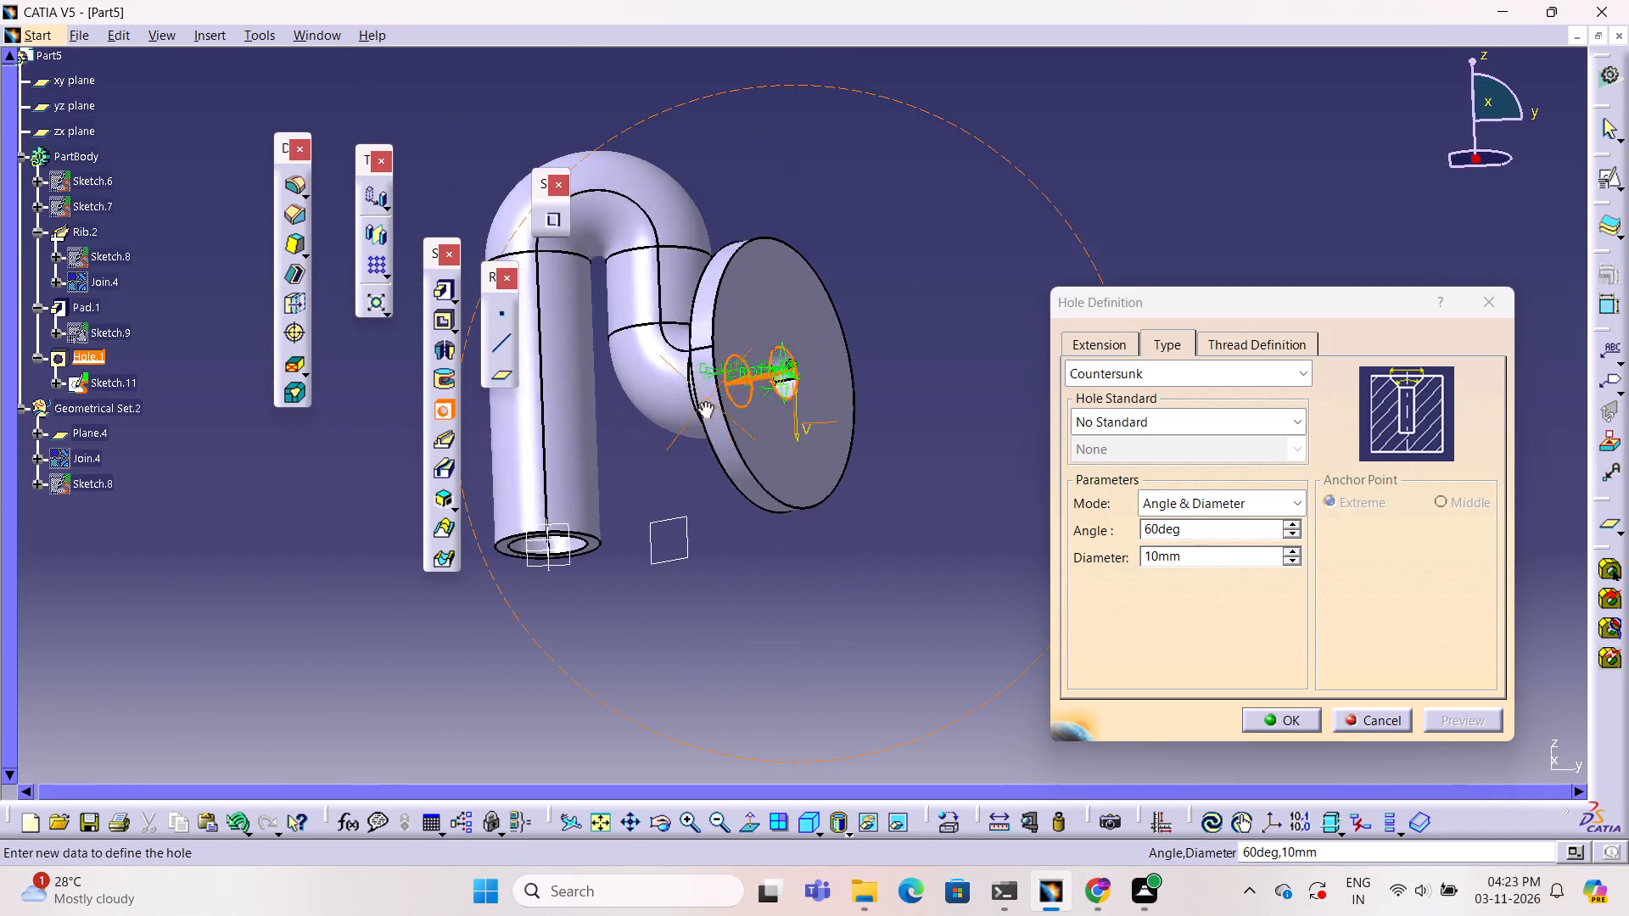
{"action": "middle_click_drag", "start_coordinate": [703, 401], "coordinate": [831, 490], "text": "ctrl"}
{"action": "right_click_drag", "start_coordinate": [703, 401], "coordinate": [831, 490], "text": "ctrl"}
{"action": "middle_click", "coordinate": [831, 490], "text": "ctrl"}
{"action": "right_click", "coordinate": [831, 490], "text": "ctrl"}
{"action": "right_click", "coordinate": [831, 490], "text": "ctrl"}
{"action": "double_click", "coordinate": [1222, 528]}
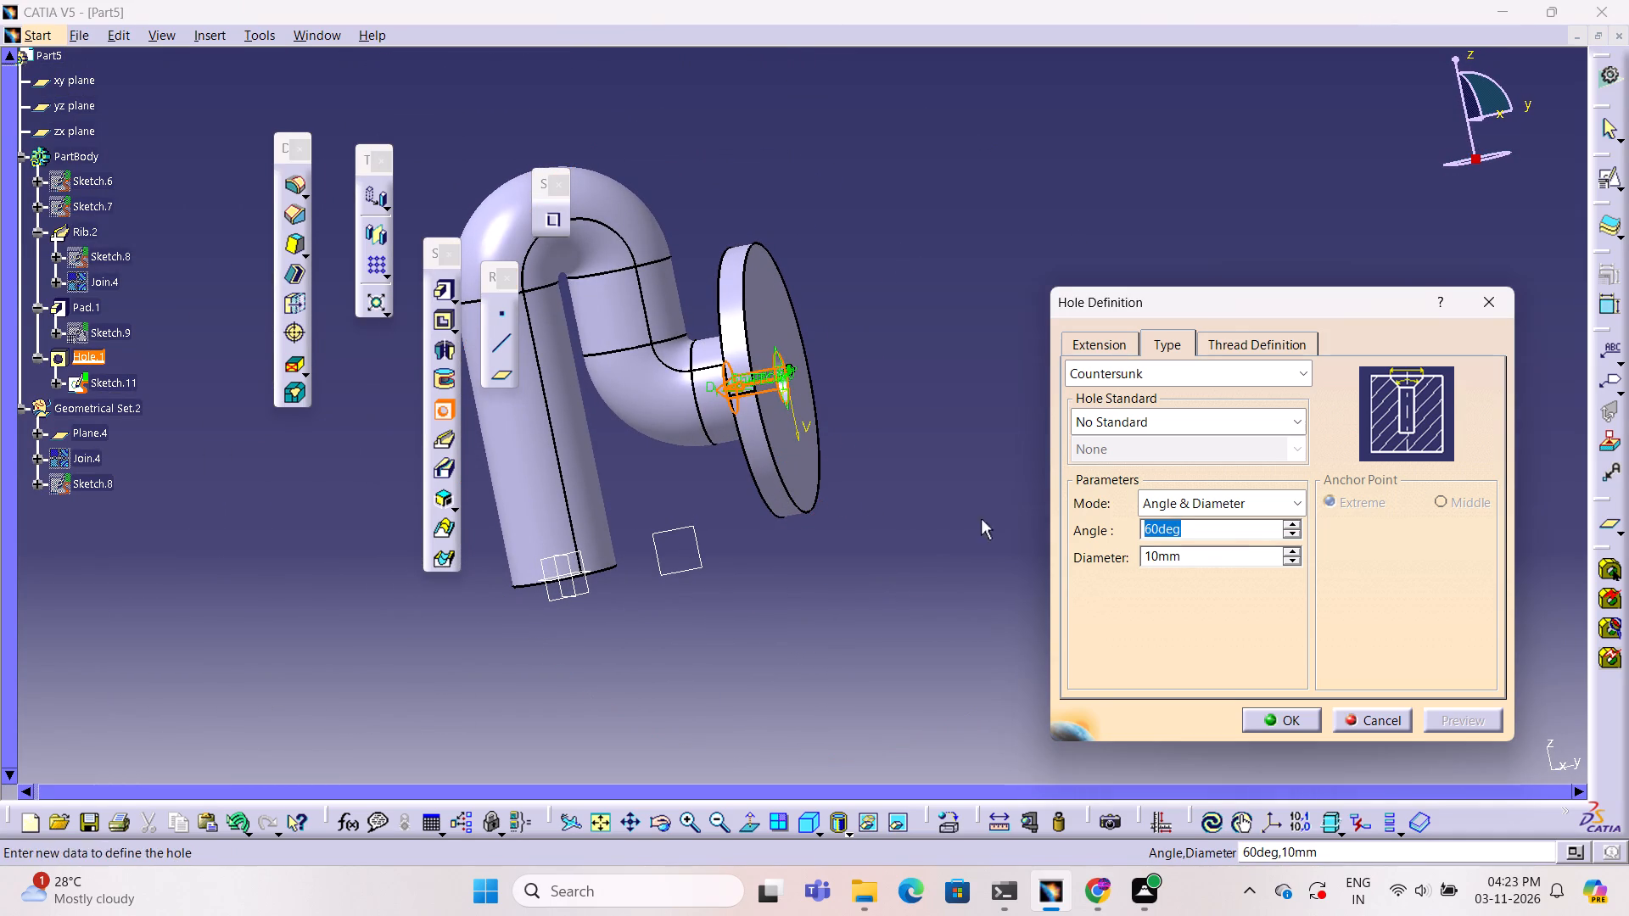
{"action": "middle_click_drag", "start_coordinate": [962, 511], "coordinate": [967, 383], "text": "ctrl"}
{"action": "middle_click_drag", "start_coordinate": [996, 415], "coordinate": [879, 430]}
{"action": "right_click_drag", "start_coordinate": [995, 415], "coordinate": [879, 430], "text": "ctrl"}
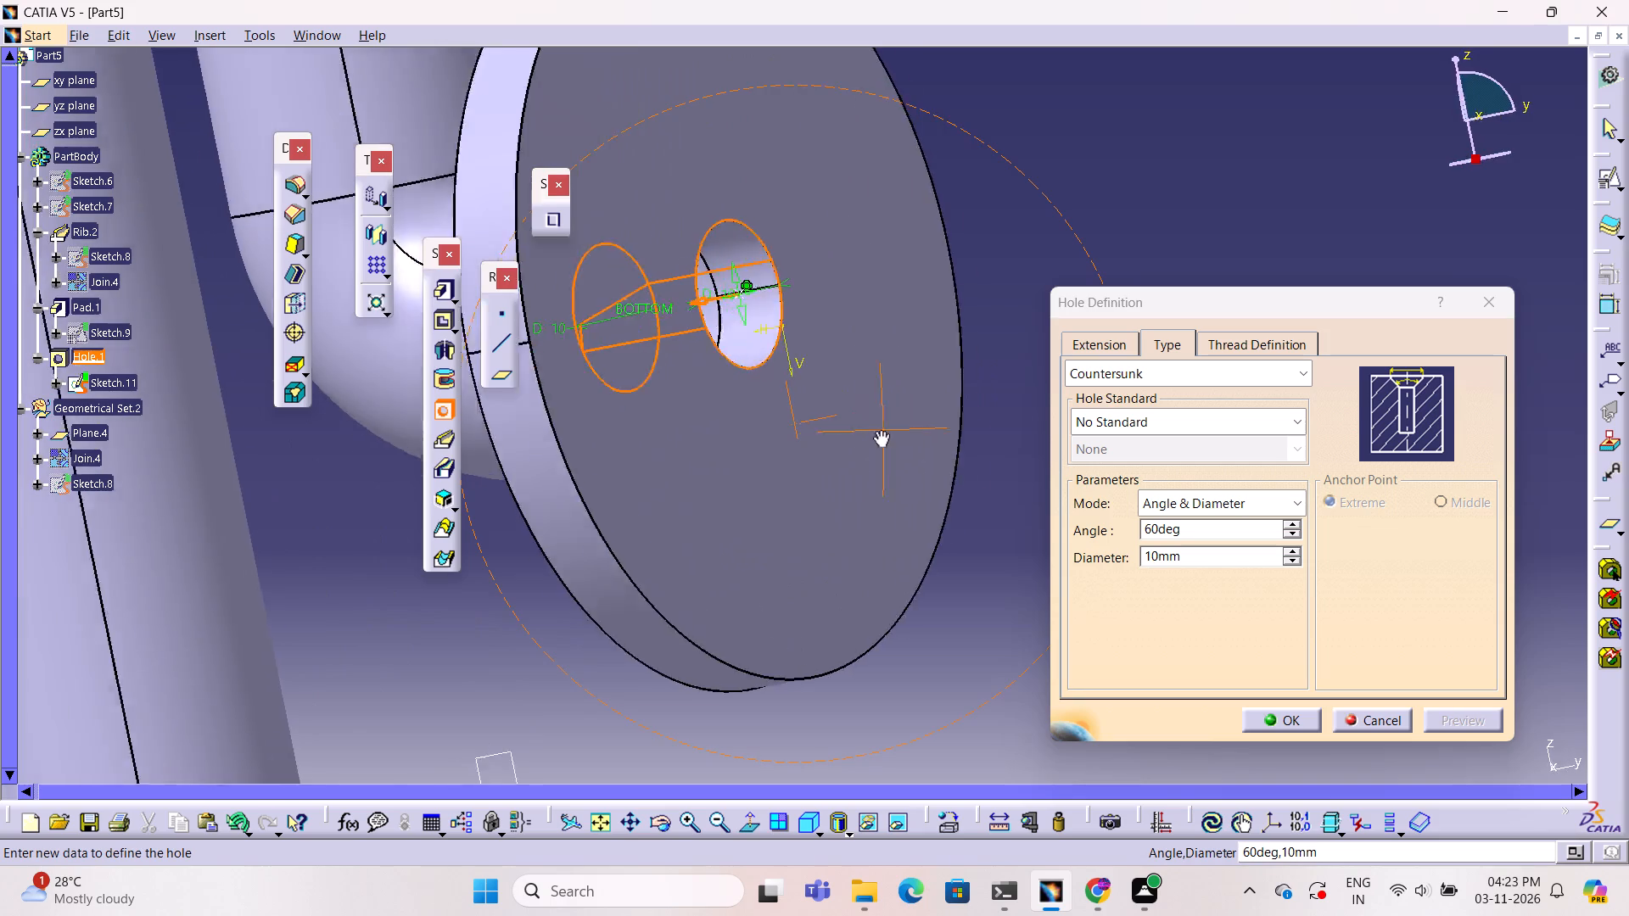
{"action": "middle_click_drag", "start_coordinate": [879, 430], "coordinate": [908, 455]}
{"action": "right_click_drag", "start_coordinate": [879, 430], "coordinate": [908, 455], "text": "ctrl"}
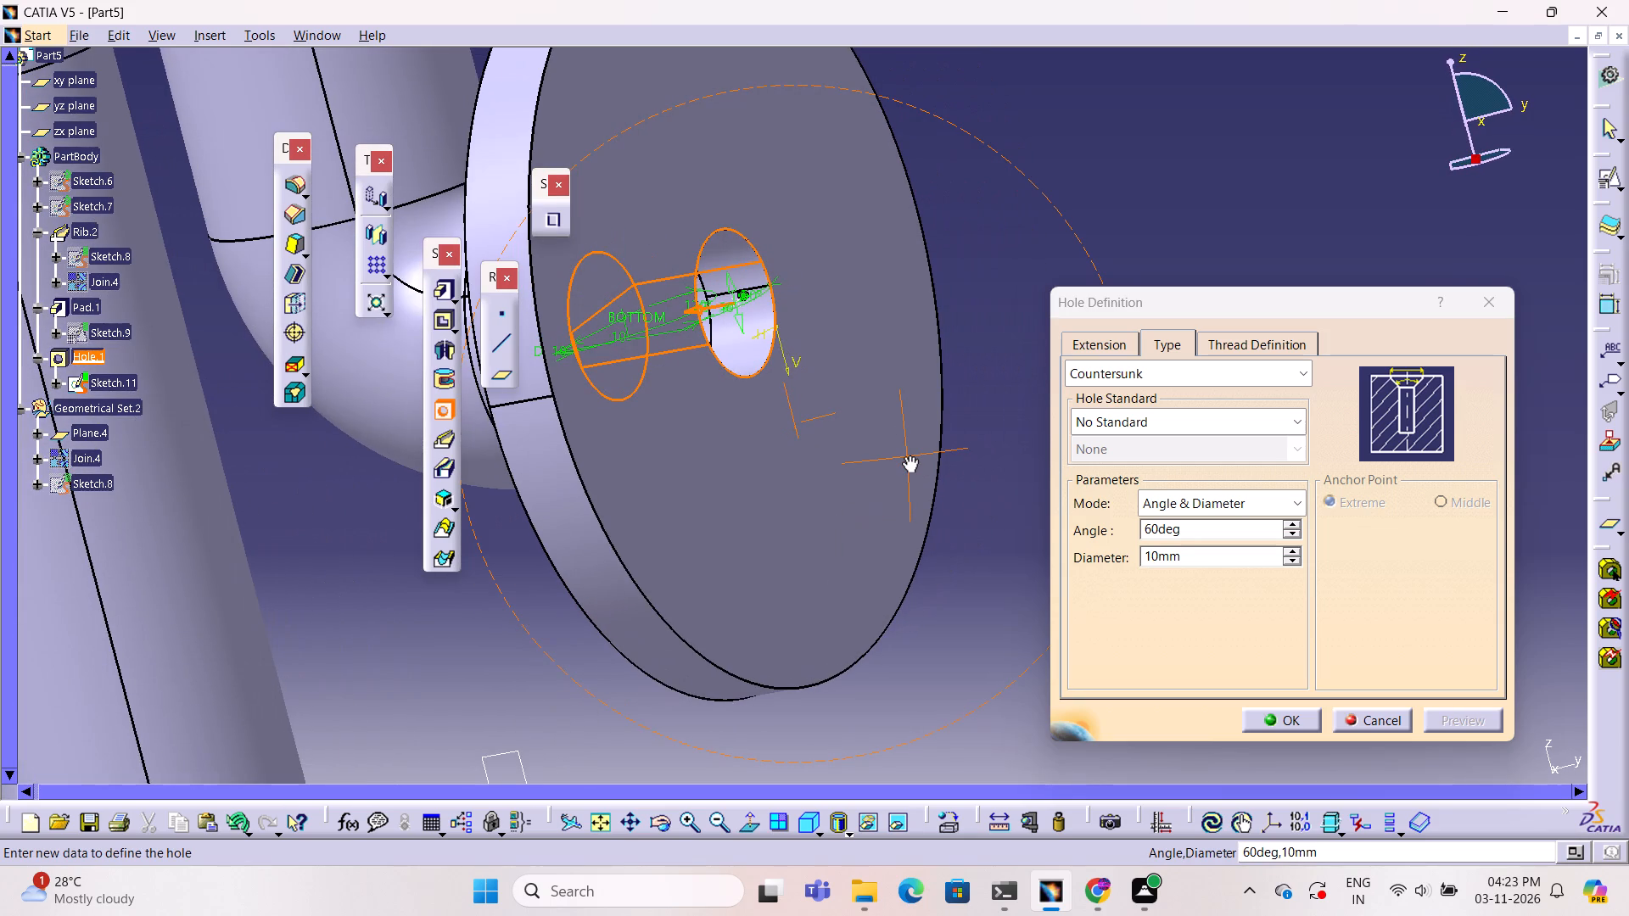
{"action": "middle_click_drag", "start_coordinate": [908, 455], "coordinate": [930, 449]}
{"action": "right_click_drag", "start_coordinate": [908, 455], "coordinate": [930, 449], "text": "ctrl"}
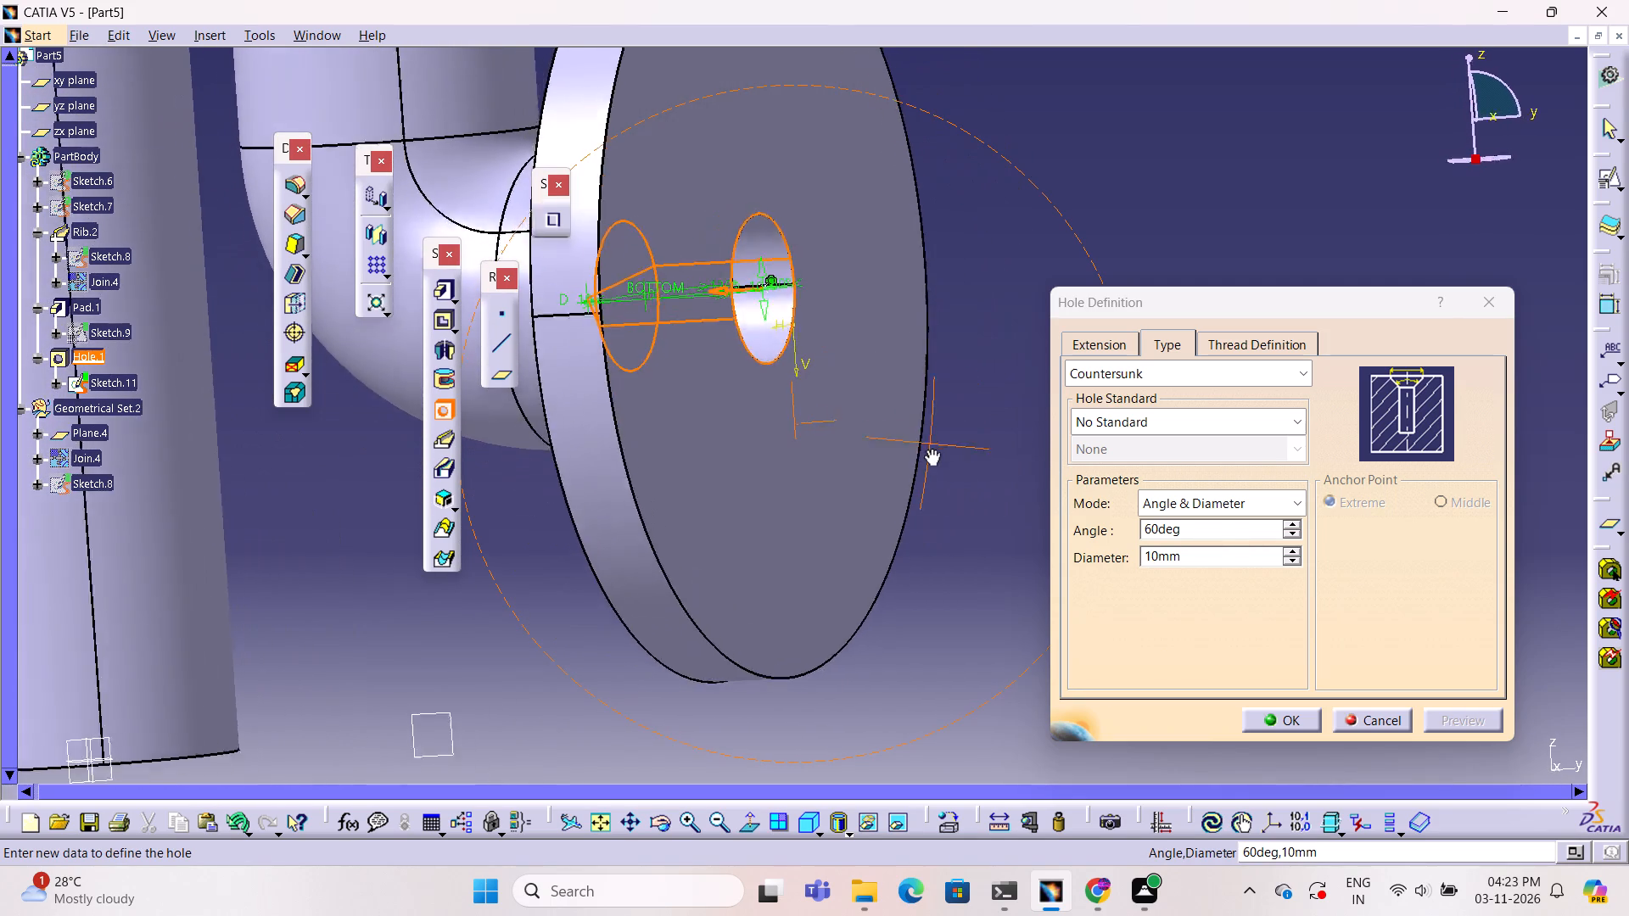
{"action": "middle_click_drag", "start_coordinate": [930, 449], "coordinate": [1005, 438]}
{"action": "right_click_drag", "start_coordinate": [930, 449], "coordinate": [1005, 438], "text": "ctrl"}
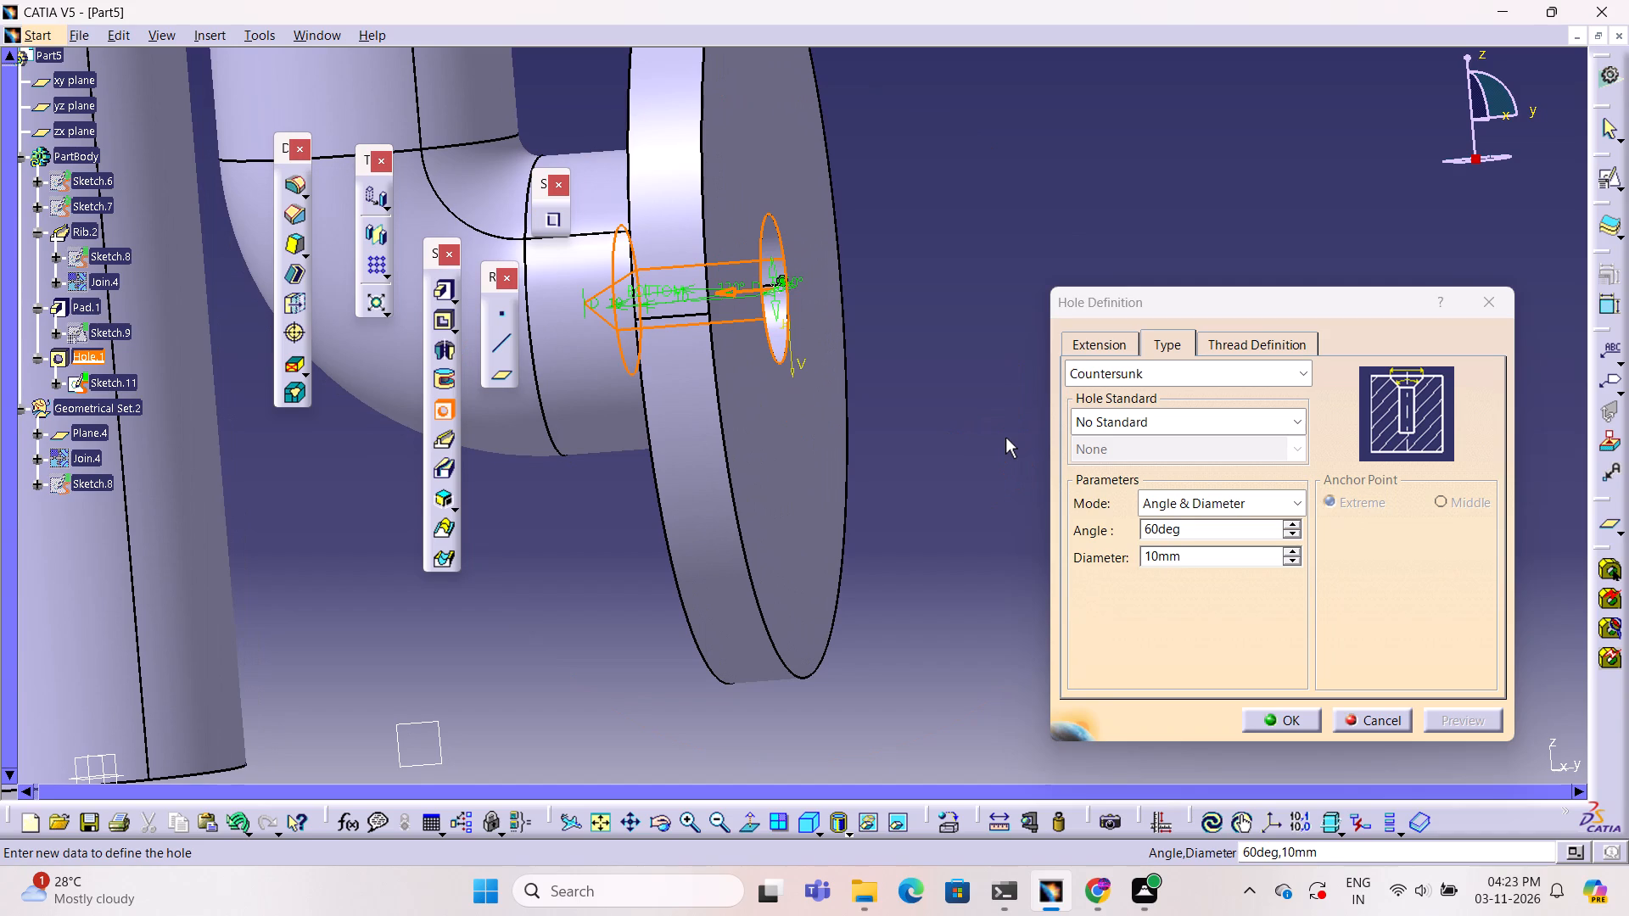
Discard the current flange hole by cancelling its definition.
{"action": "left_click", "coordinate": [1373, 724]}
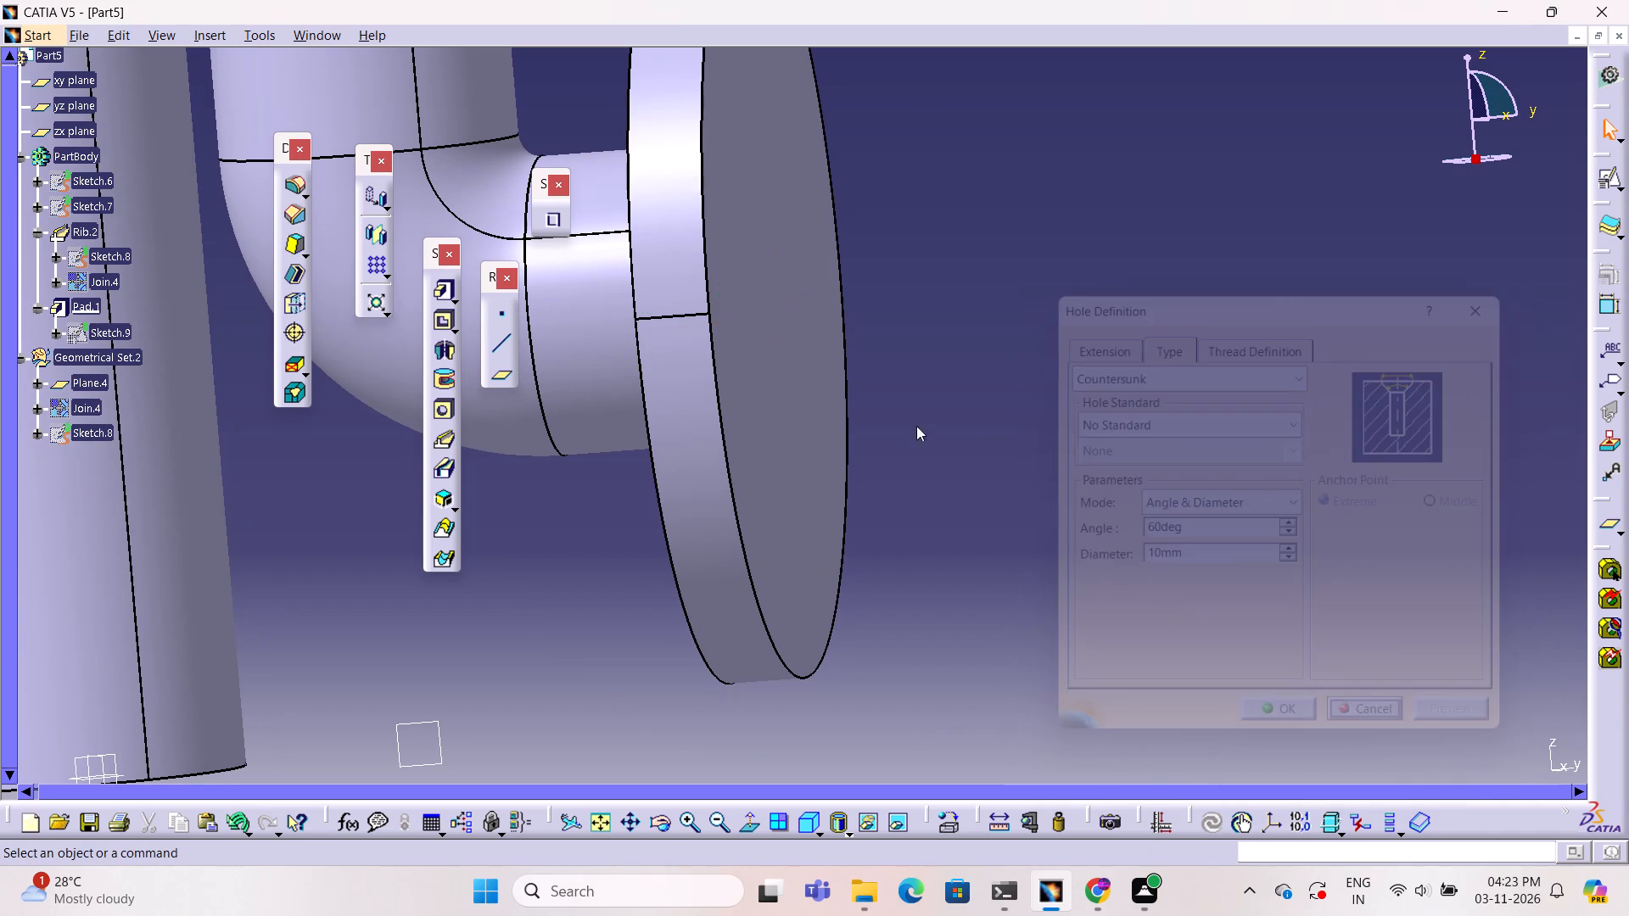
Start a new hole on the flange's outer face and constrain its centre point concentric with the flange's circular edge.
{"action": "left_click", "coordinate": [787, 367]}
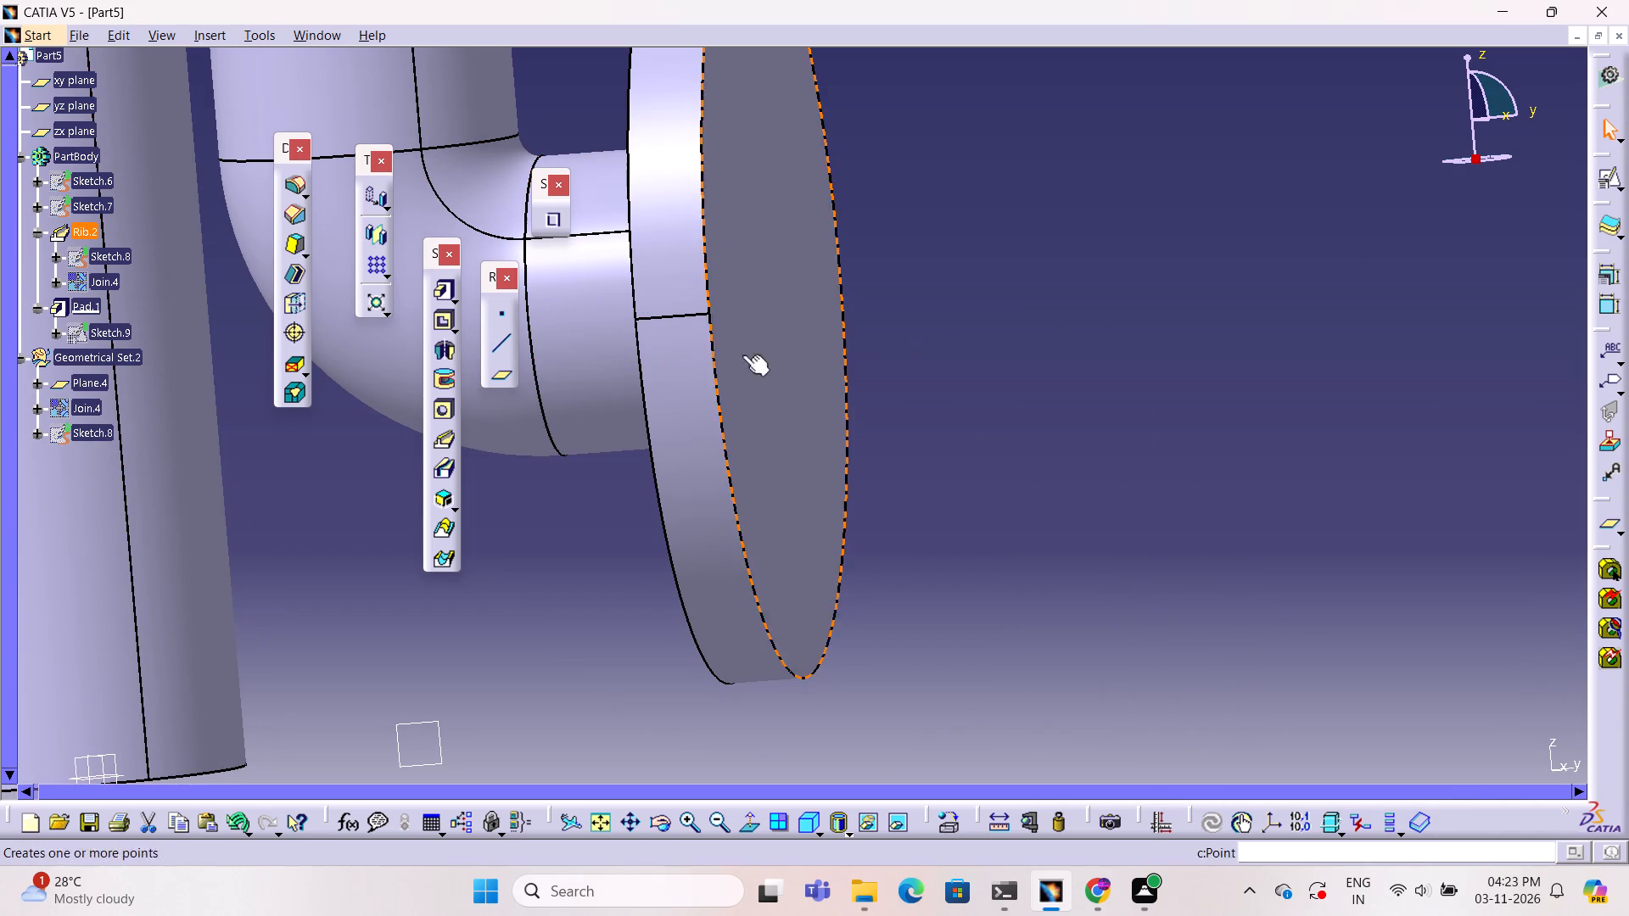
{"action": "left_click", "coordinate": [445, 410]}
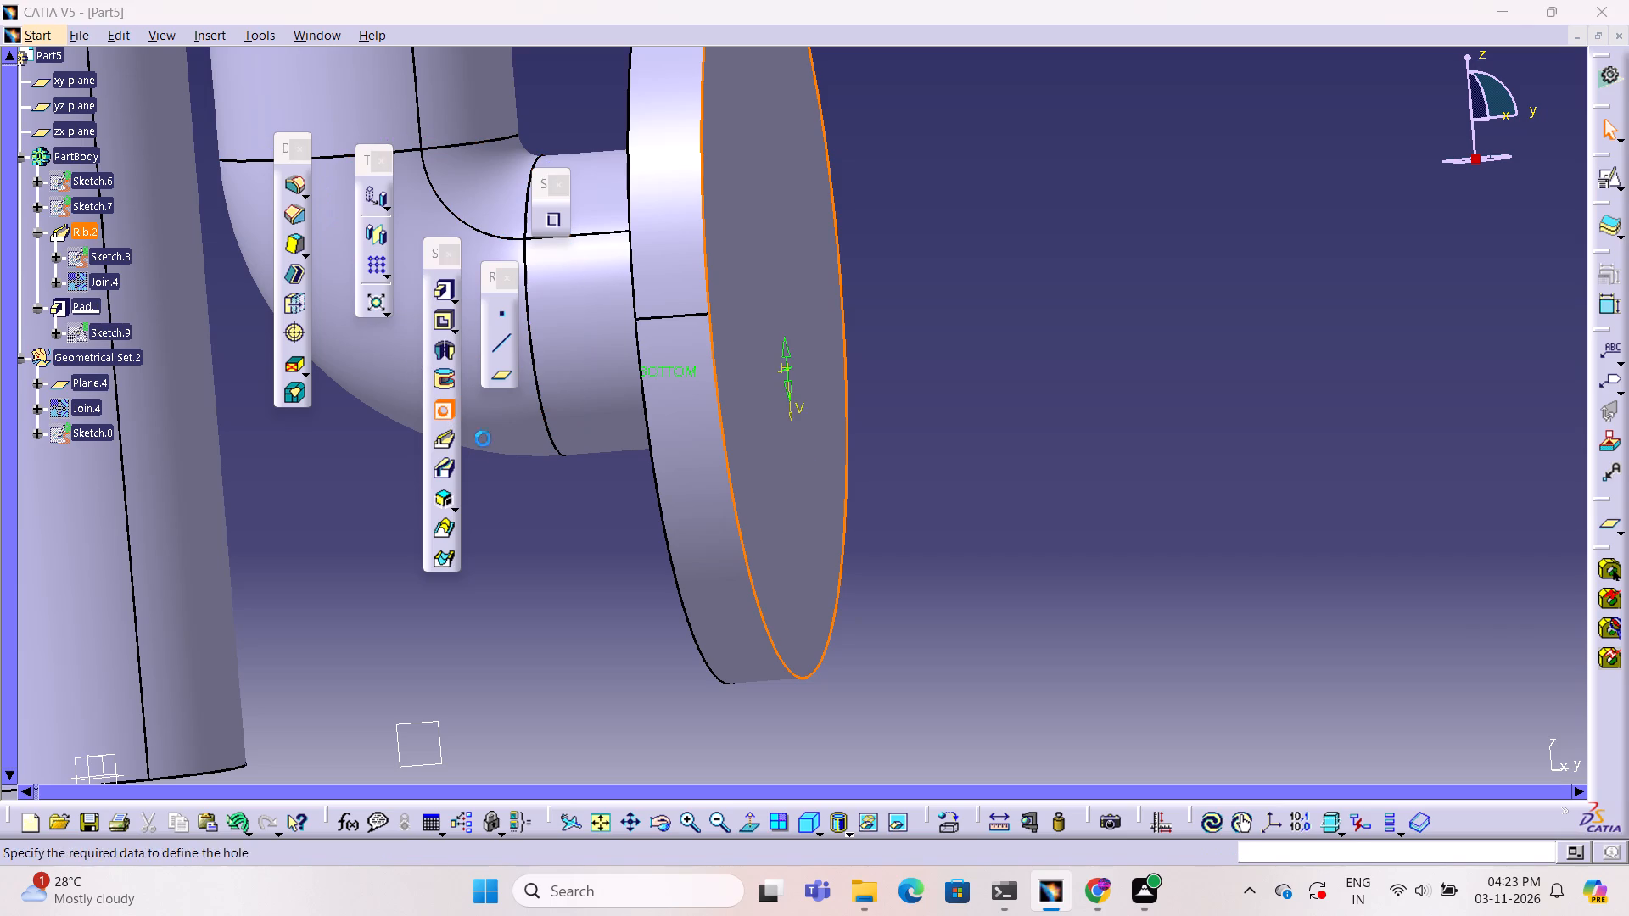
{"action": "middle_click_drag", "start_coordinate": [958, 443], "coordinate": [830, 496], "text": "ctrl"}
{"action": "right_click_drag", "start_coordinate": [958, 443], "coordinate": [830, 496], "text": "ctrl"}
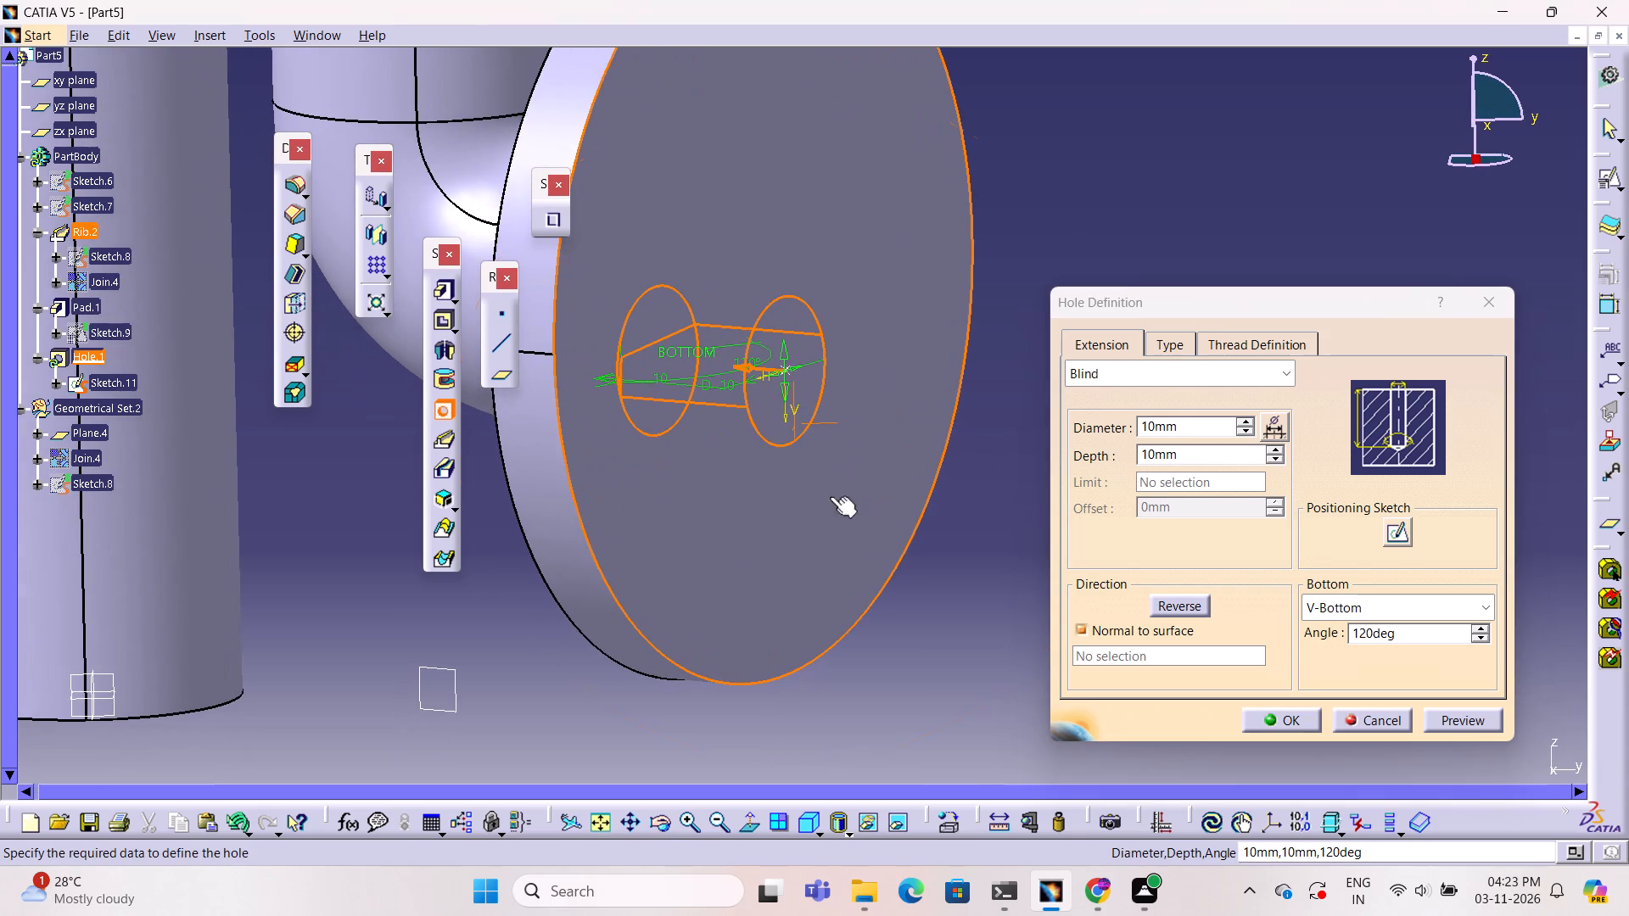
{"action": "left_click", "coordinate": [1409, 535]}
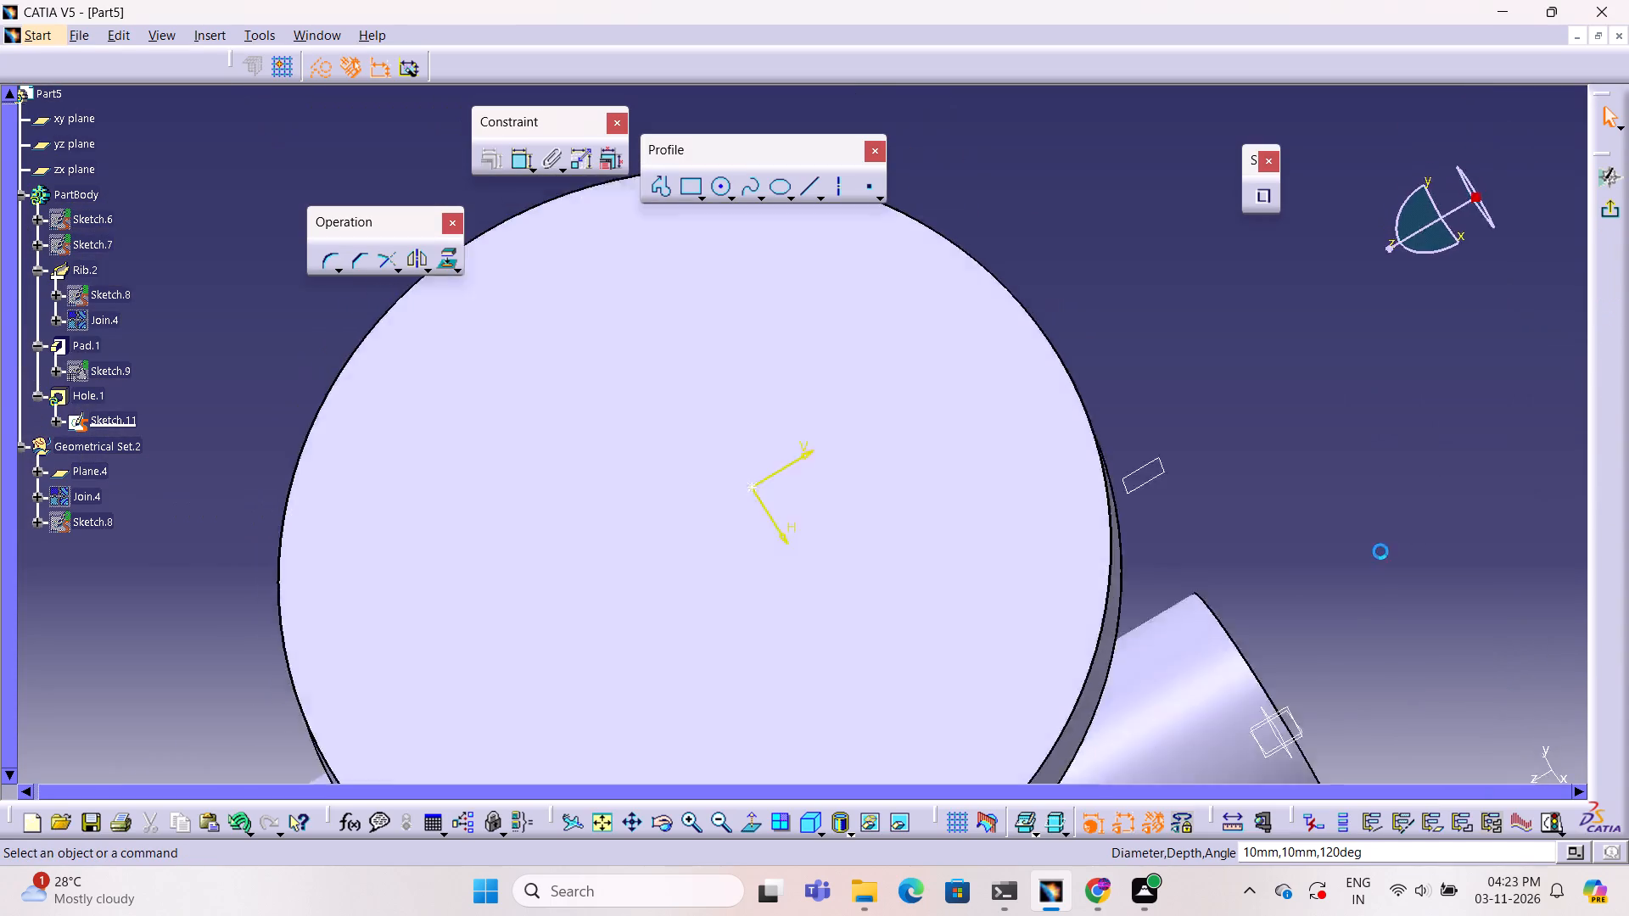
{"action": "middle_click_drag", "start_coordinate": [1085, 470], "coordinate": [1075, 538], "text": "ctrl"}
{"action": "left_click", "coordinate": [1074, 543], "text": "ctrl"}
{"action": "middle_click", "coordinate": [1074, 543], "text": "ctrl"}
{"action": "middle_click", "coordinate": [1074, 543], "text": "ctrl"}
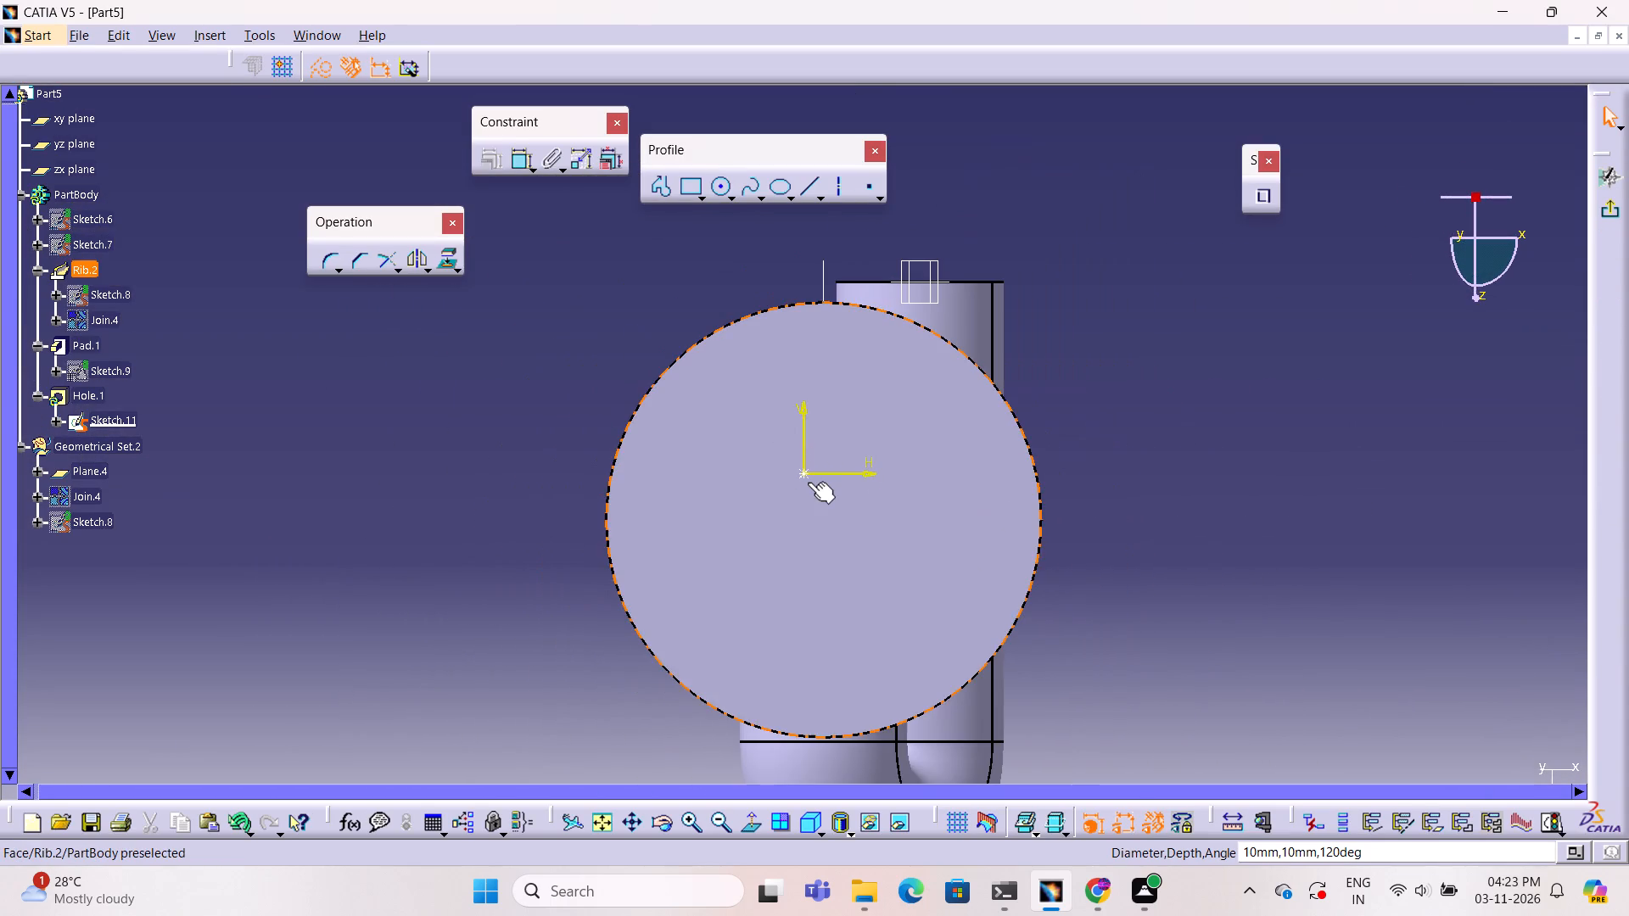
{"action": "left_click", "coordinate": [803, 474]}
{"action": "left_click", "coordinate": [1020, 424], "text": "ctrl"}
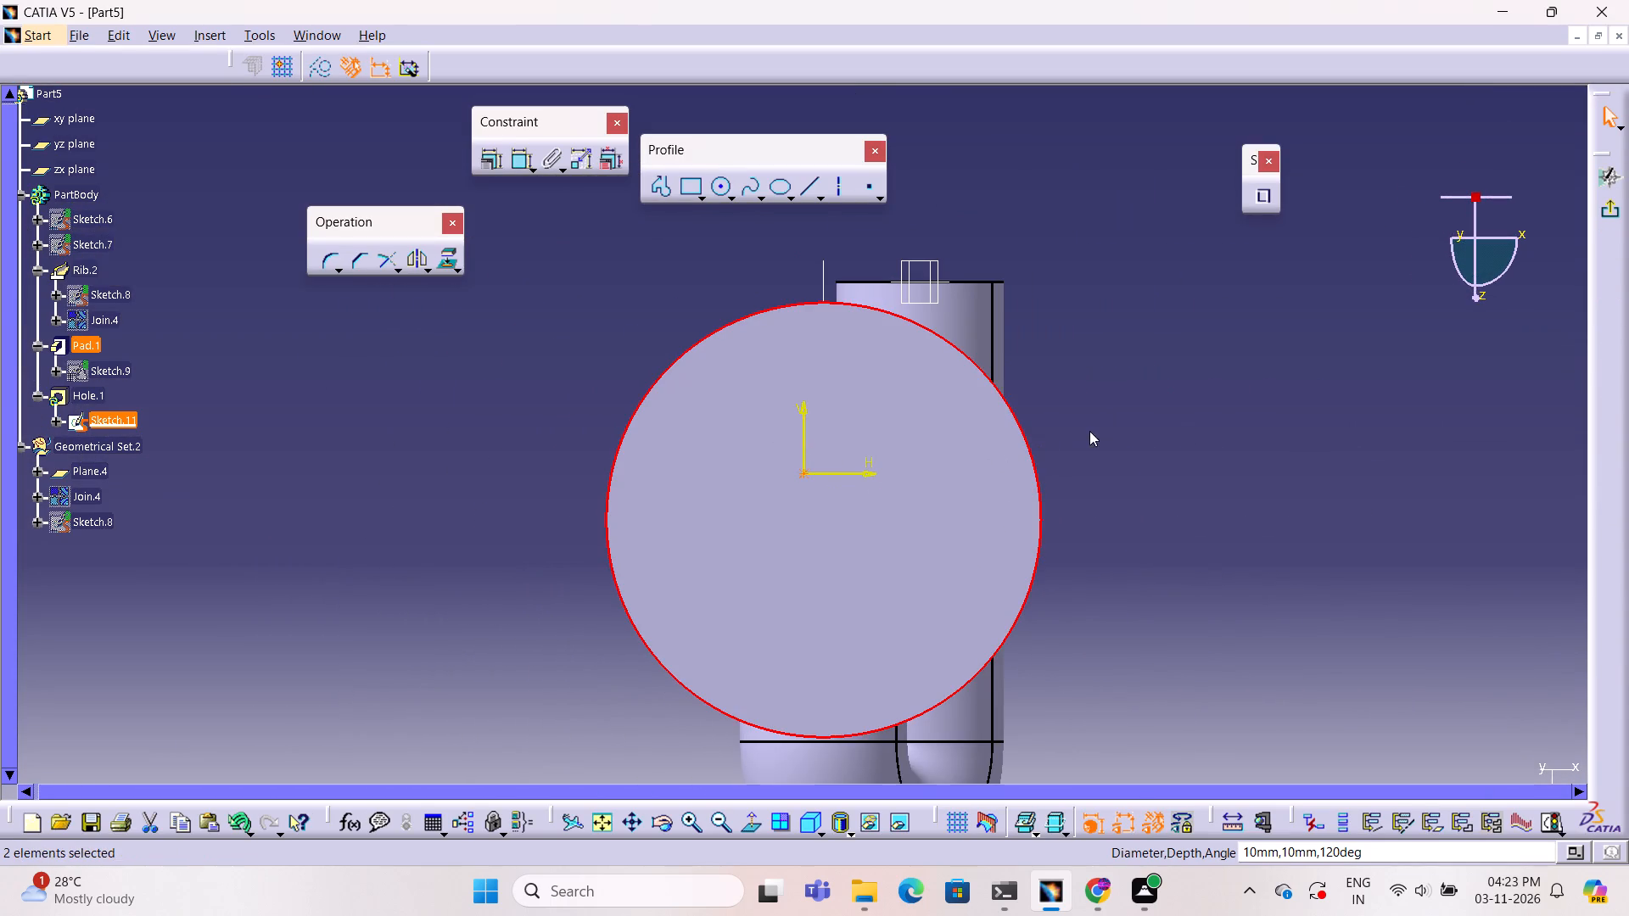
{"action": "left_click", "coordinate": [489, 165]}
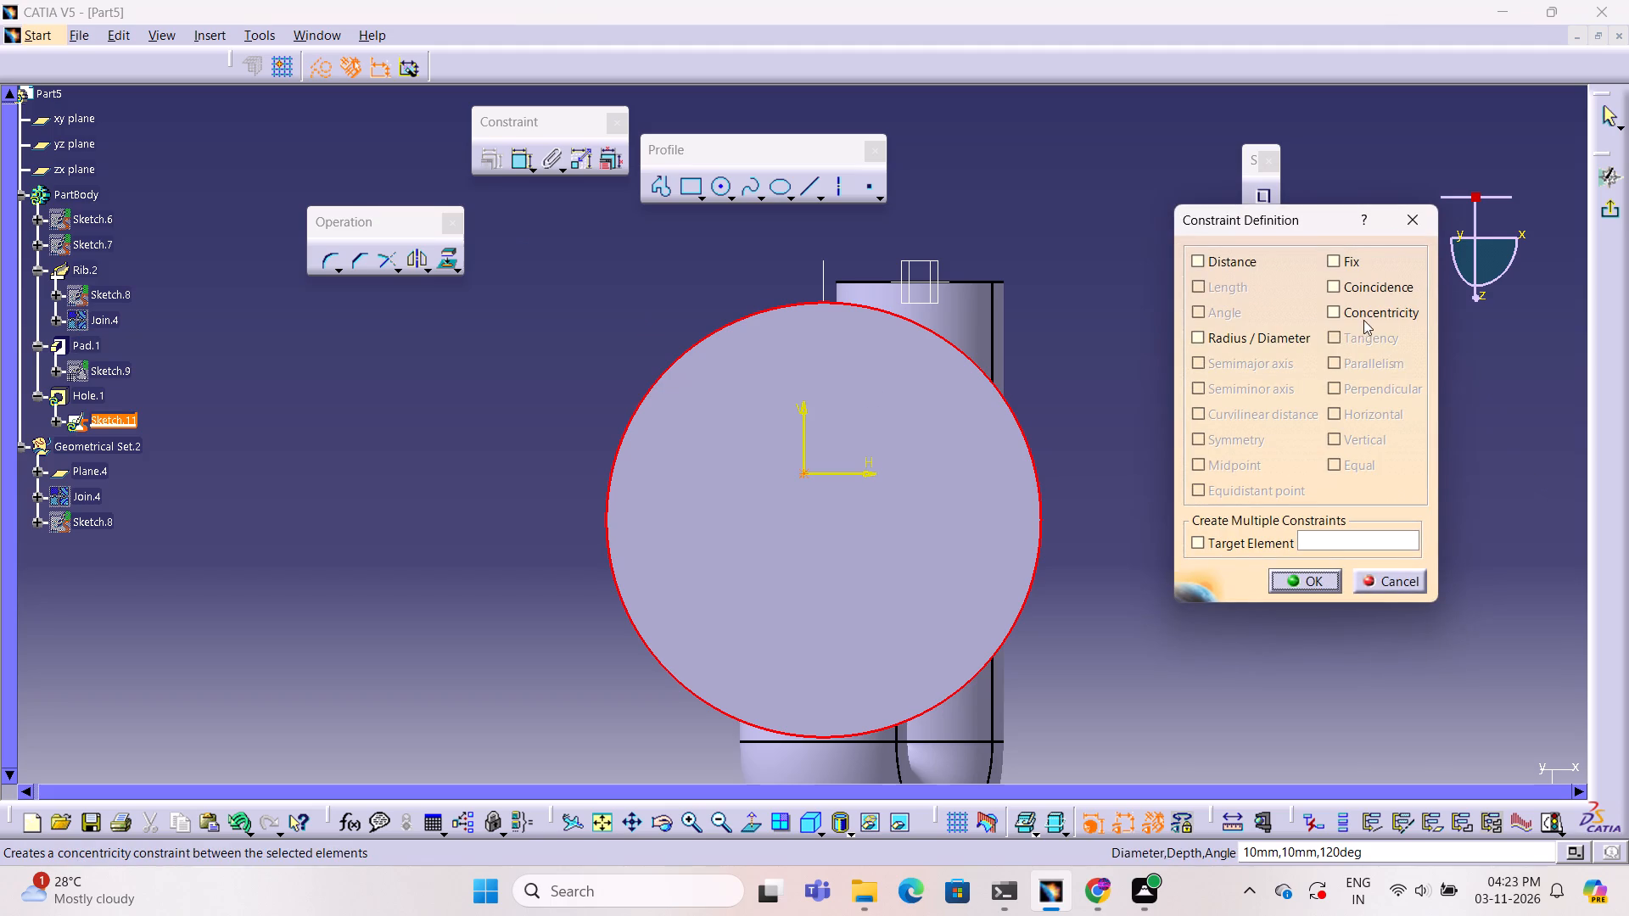
{"action": "left_click", "coordinate": [1332, 309]}
{"action": "left_click", "coordinate": [1313, 579]}
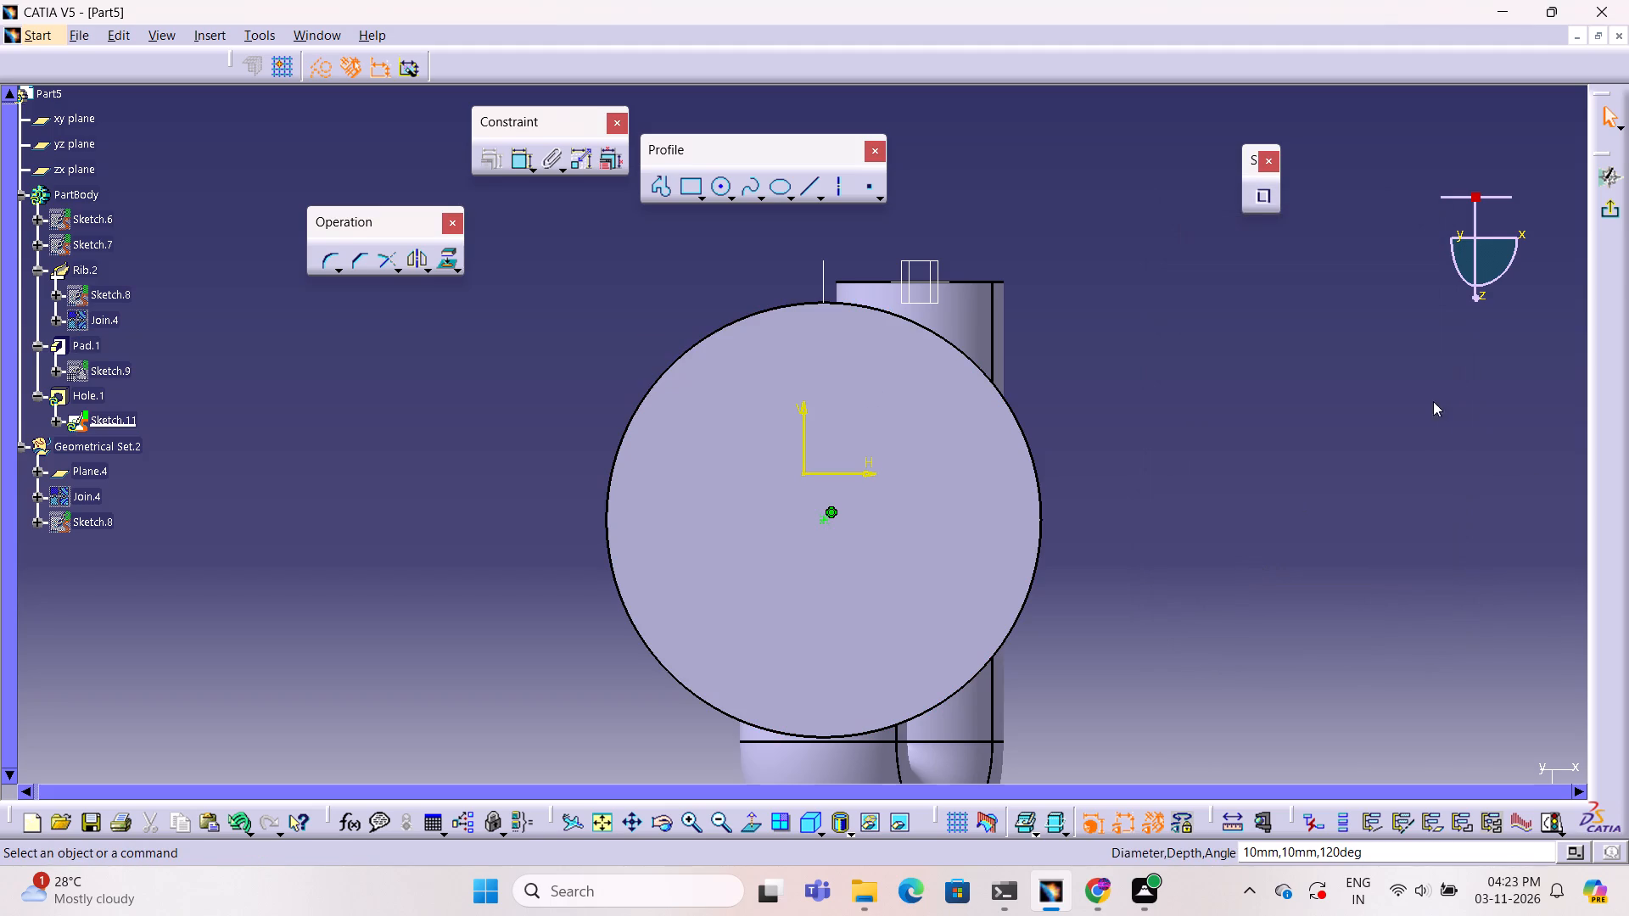
{"action": "left_click", "coordinate": [1615, 211]}
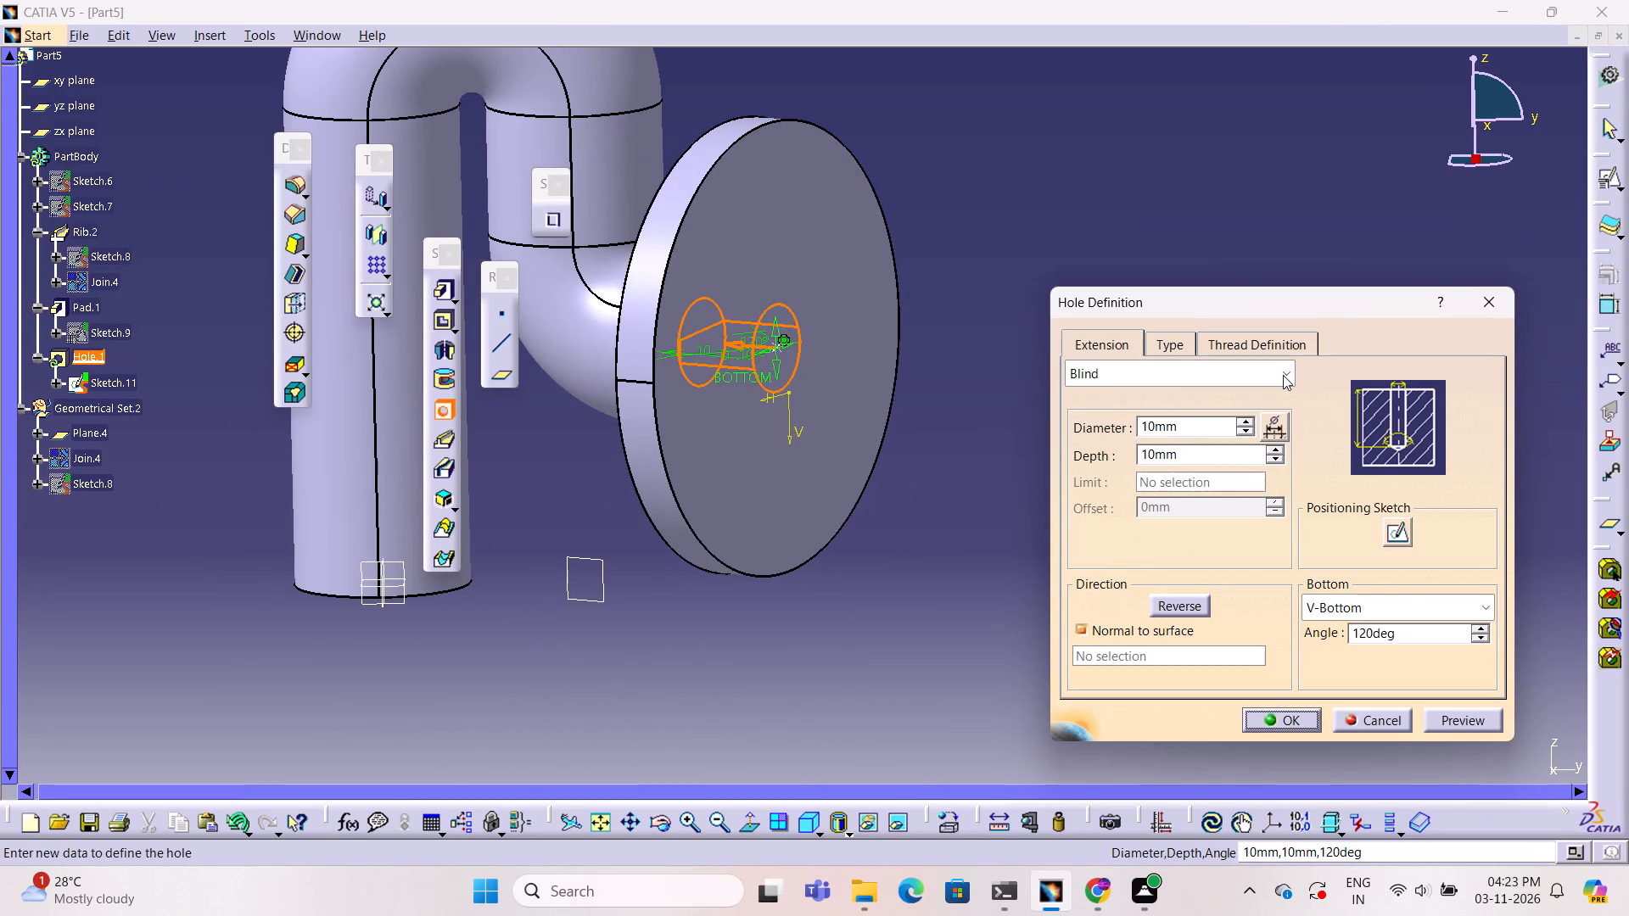
Make the hole Countersunk in Depth & Angle mode with a 5 mm depth and 60 deg angle, and preview it.
{"action": "left_click", "coordinate": [1284, 371]}
{"action": "left_click", "coordinate": [1161, 343]}
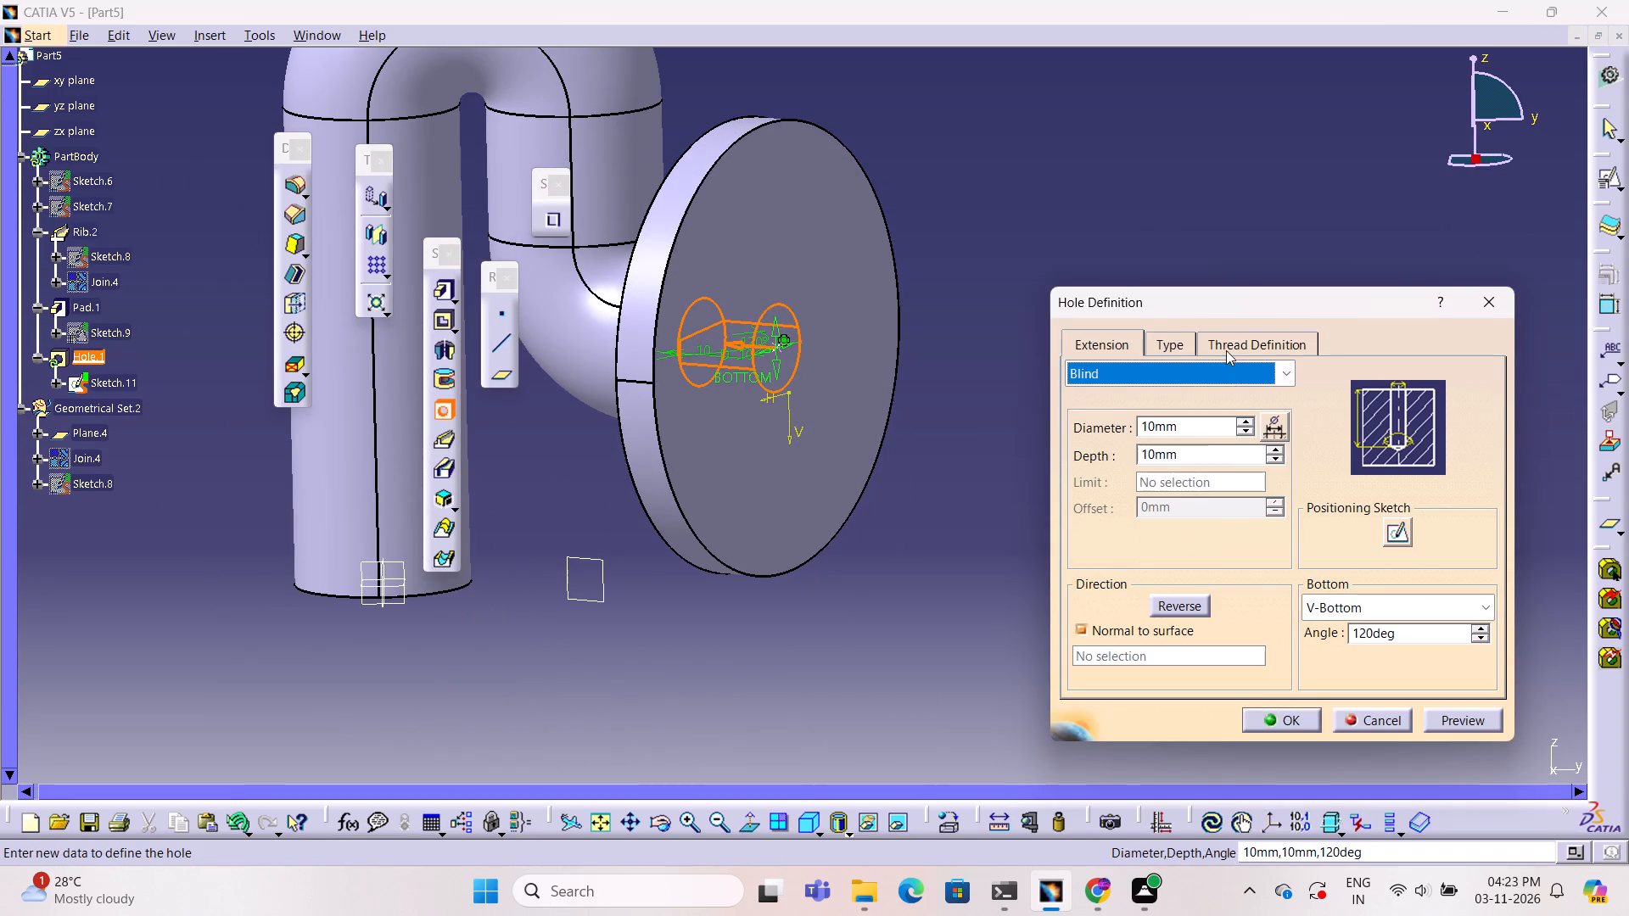
{"action": "left_click", "coordinate": [1179, 334]}
{"action": "left_click", "coordinate": [1283, 361]}
{"action": "left_click", "coordinate": [1250, 472]}
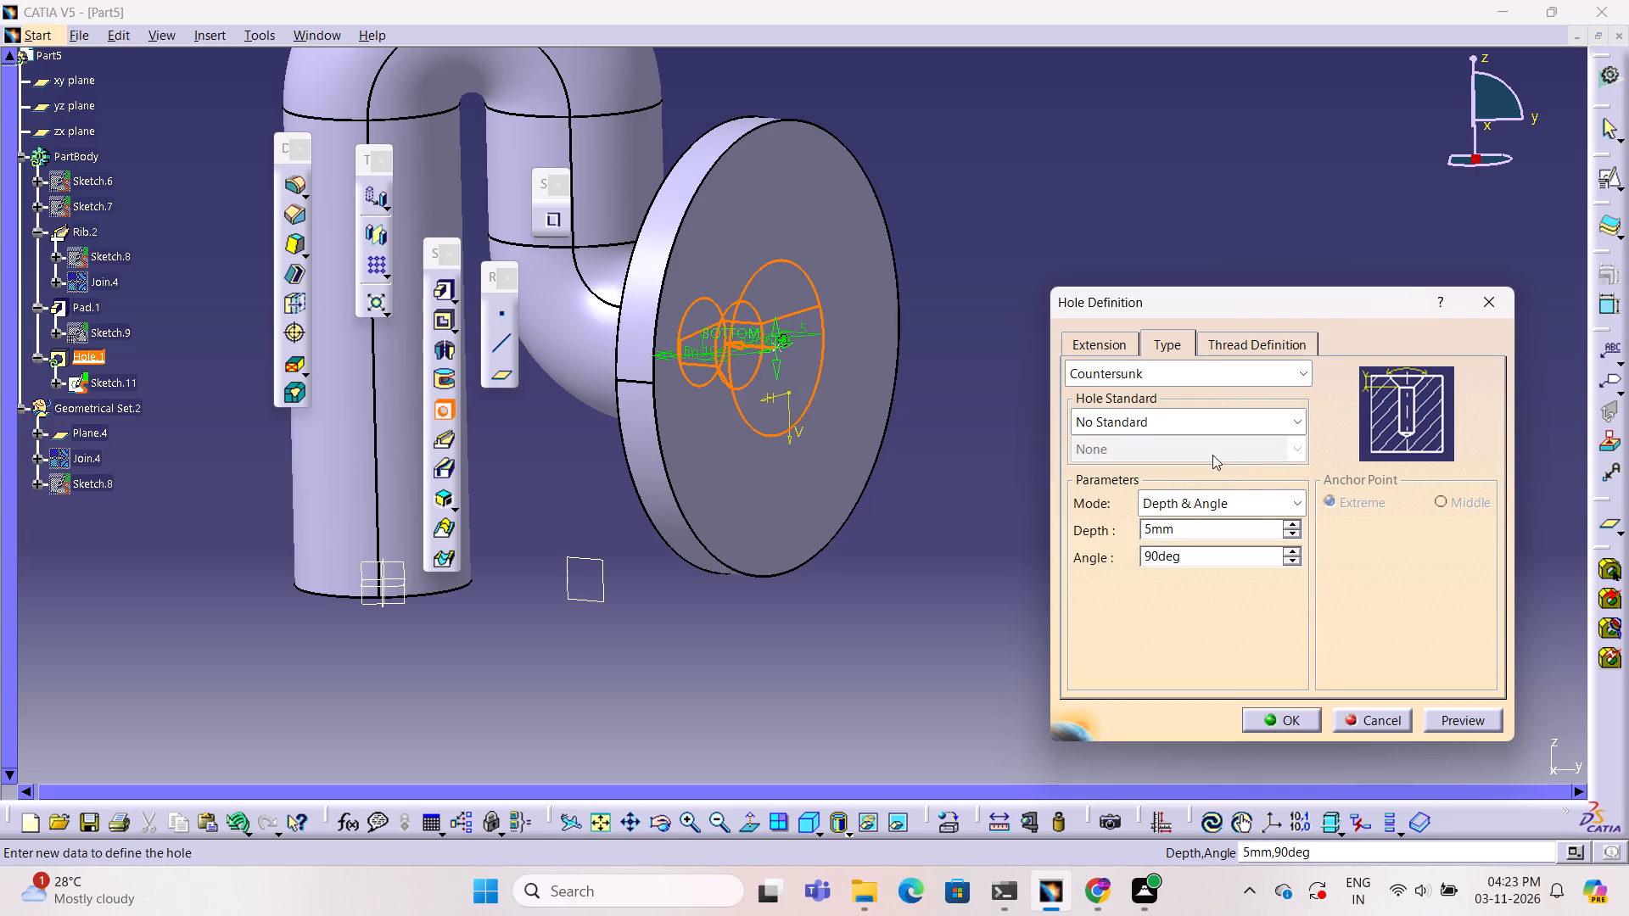
{"action": "double_click", "coordinate": [1246, 561]}
{"action": "type", "text": "60"}
{"action": "double_click", "coordinate": [1218, 530]}
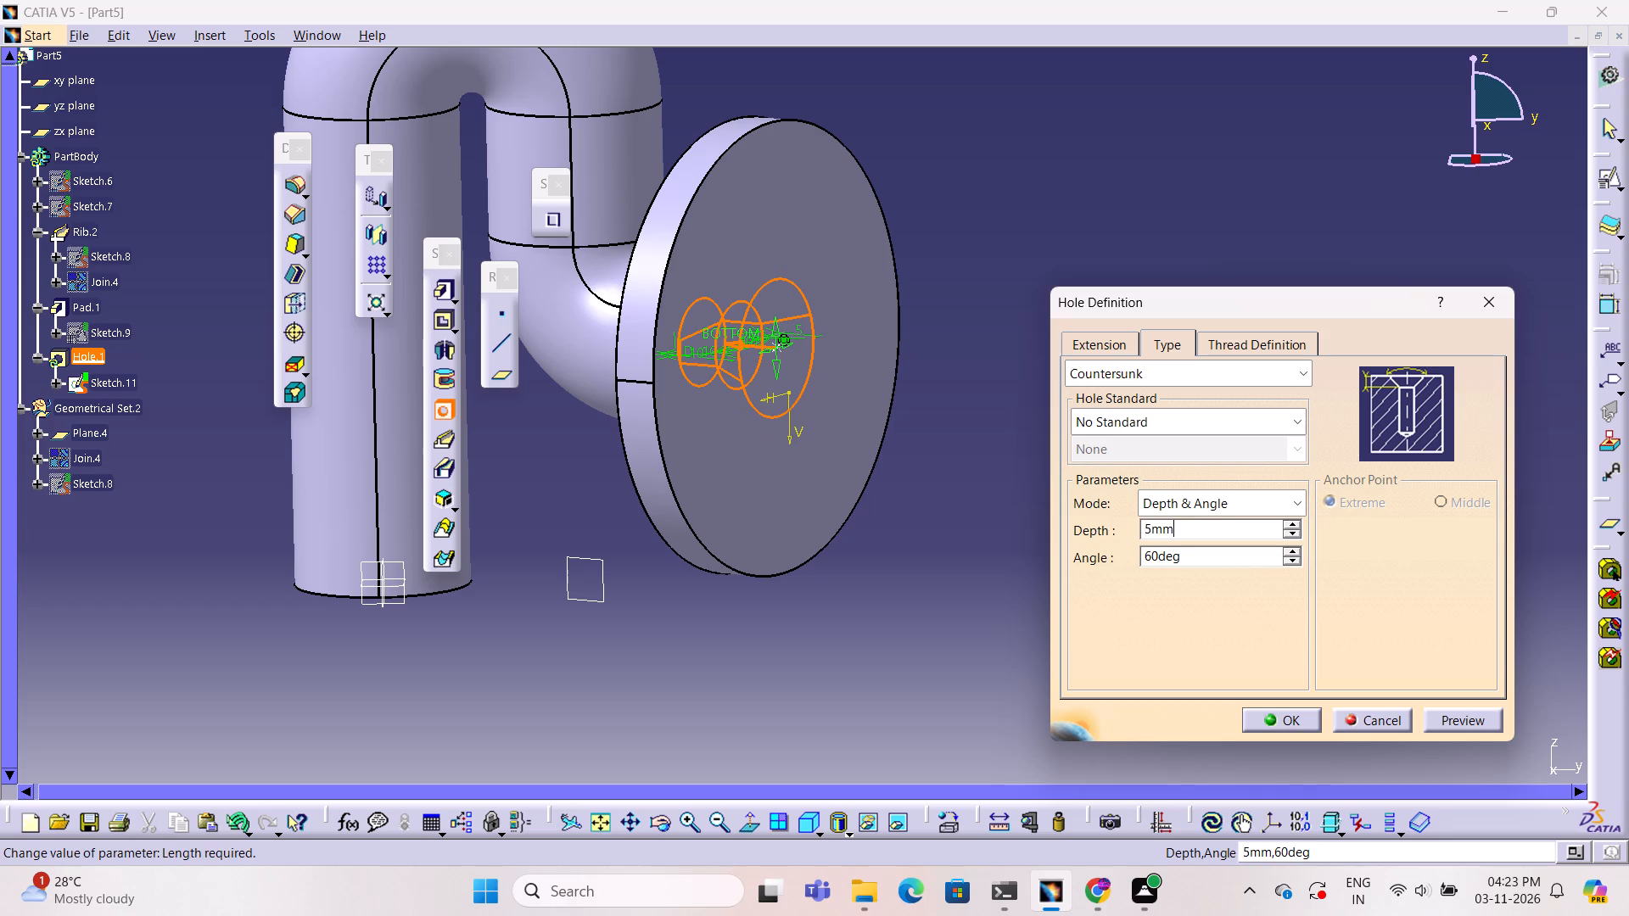
{"action": "left_click", "coordinate": [1470, 711]}
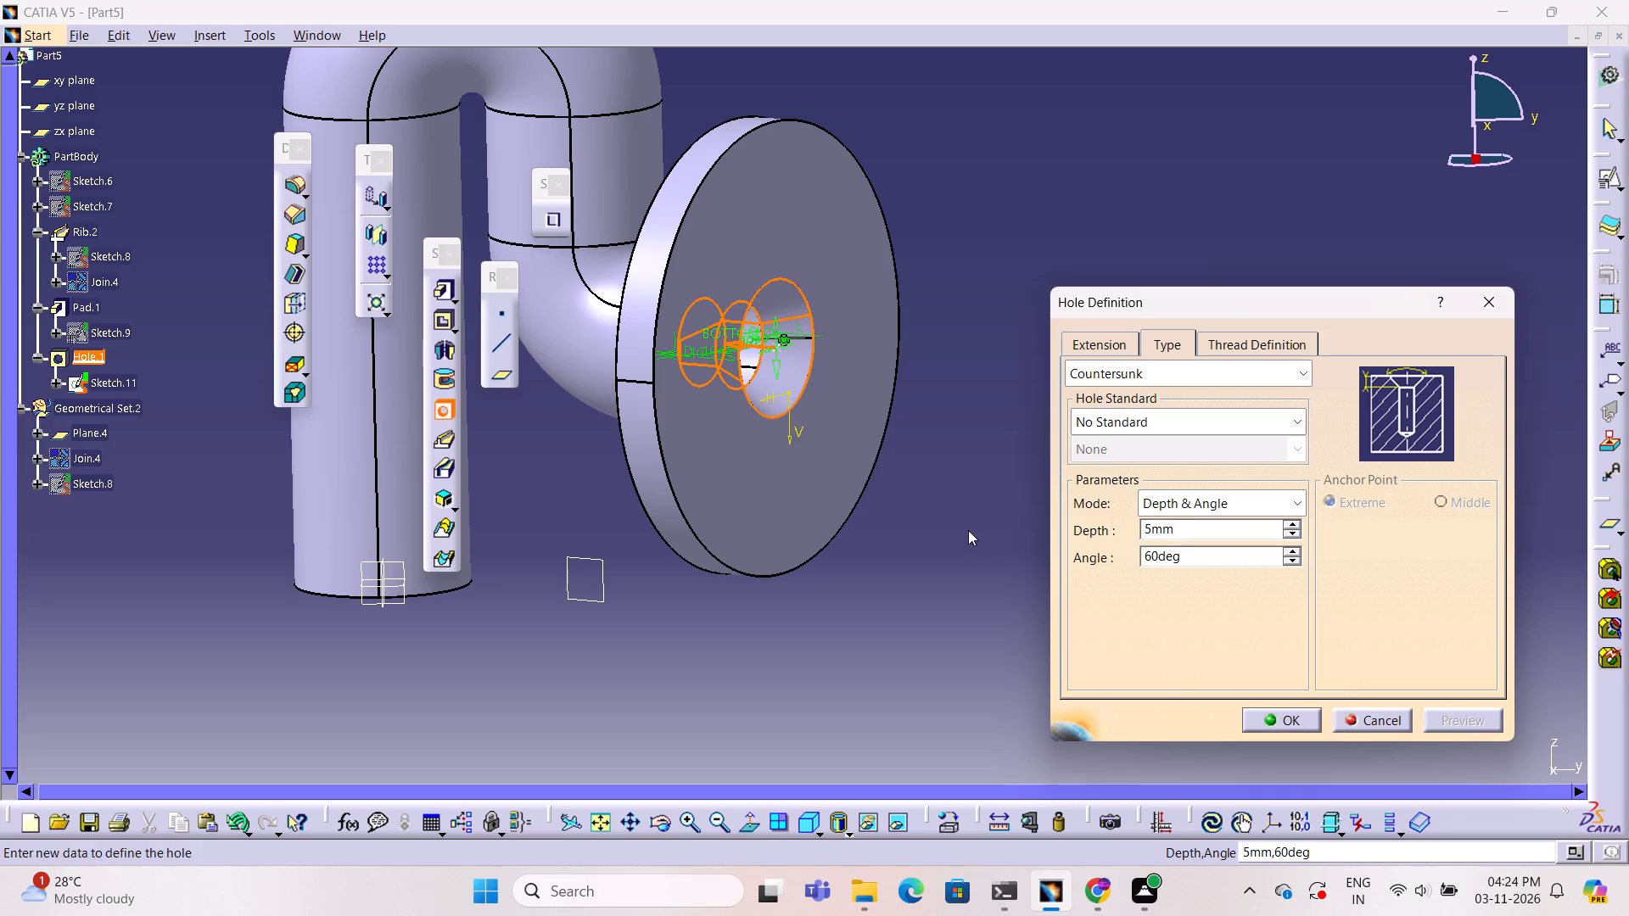
Examine the previewed countersunk hole's profile from the side of the flange.
{"action": "middle_click_drag", "start_coordinate": [967, 529], "coordinate": [1071, 378], "text": "ctrl"}
{"action": "right_click_drag", "start_coordinate": [967, 529], "coordinate": [1071, 378], "text": "ctrl"}
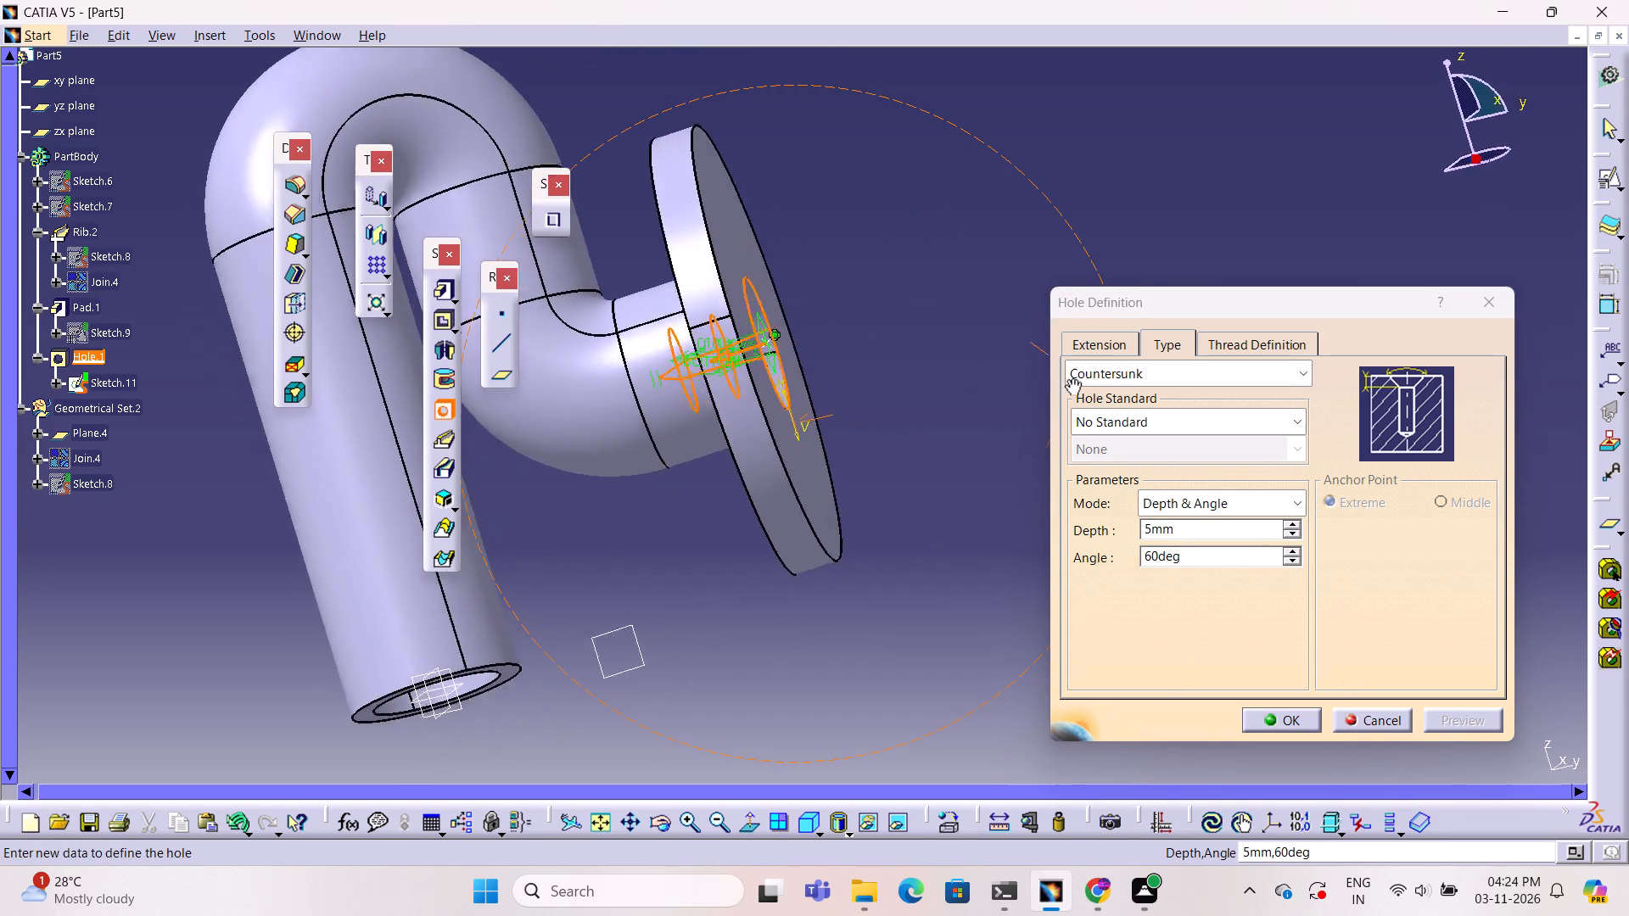
{"action": "middle_click_drag", "start_coordinate": [1071, 378], "coordinate": [1097, 463], "text": "ctrl"}
{"action": "right_click_drag", "start_coordinate": [1071, 378], "coordinate": [1097, 463], "text": "ctrl"}
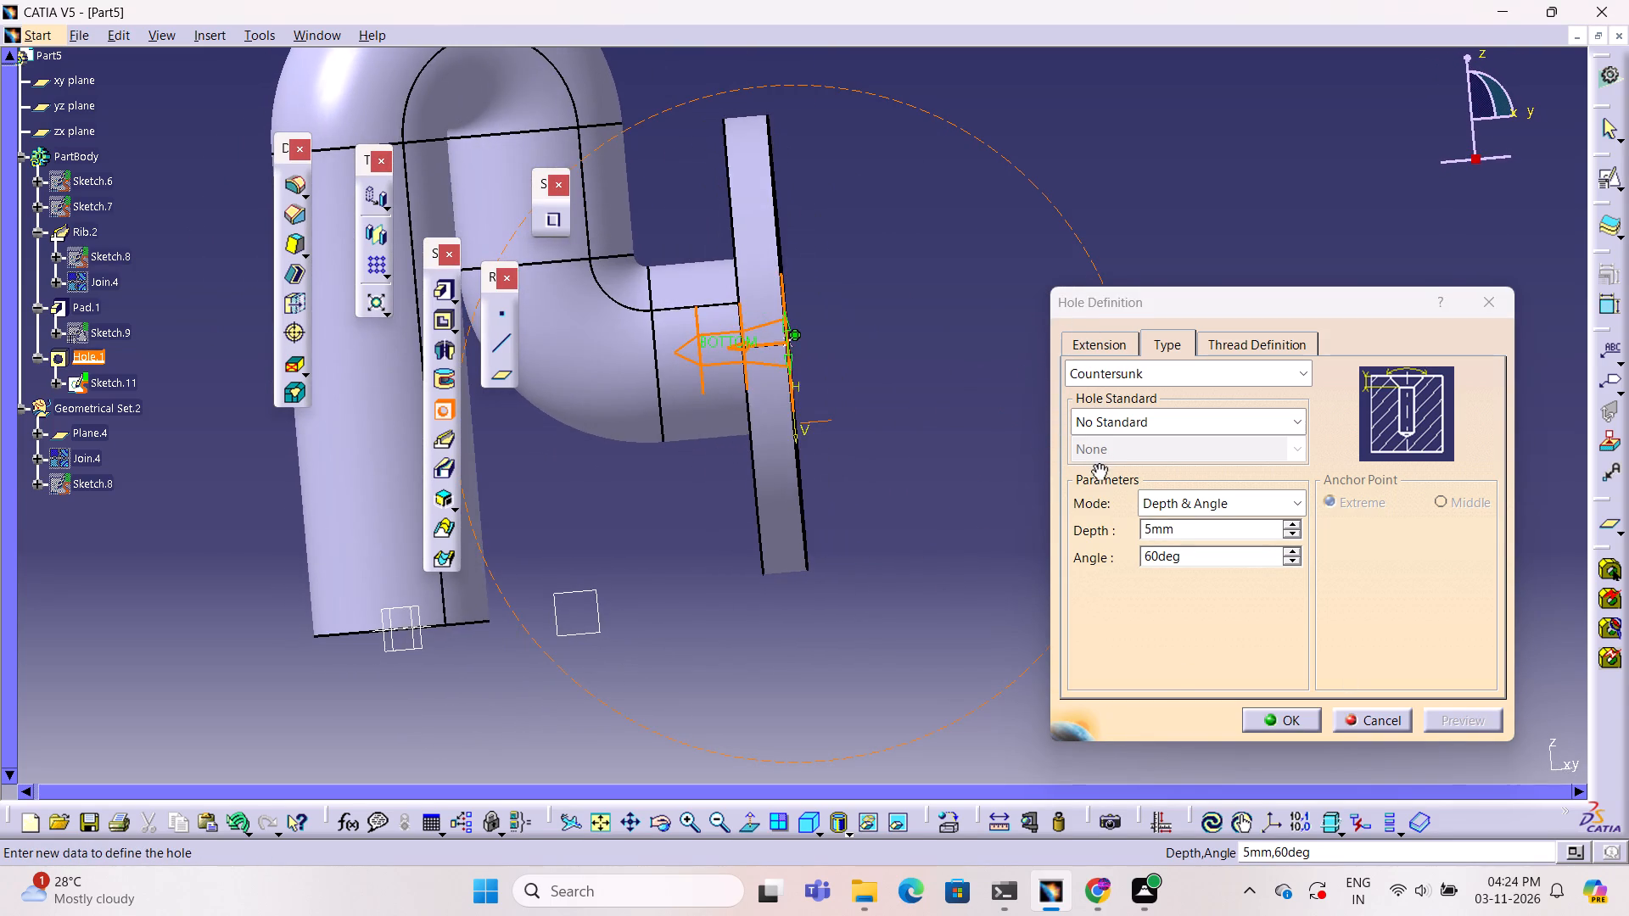
{"action": "right_click_drag", "start_coordinate": [1097, 463], "coordinate": [1104, 479], "text": "ctrl"}
{"action": "middle_click_drag", "start_coordinate": [1097, 463], "coordinate": [1104, 479], "text": "ctrl"}
{"action": "right_click", "coordinate": [1104, 479], "text": "ctrl"}
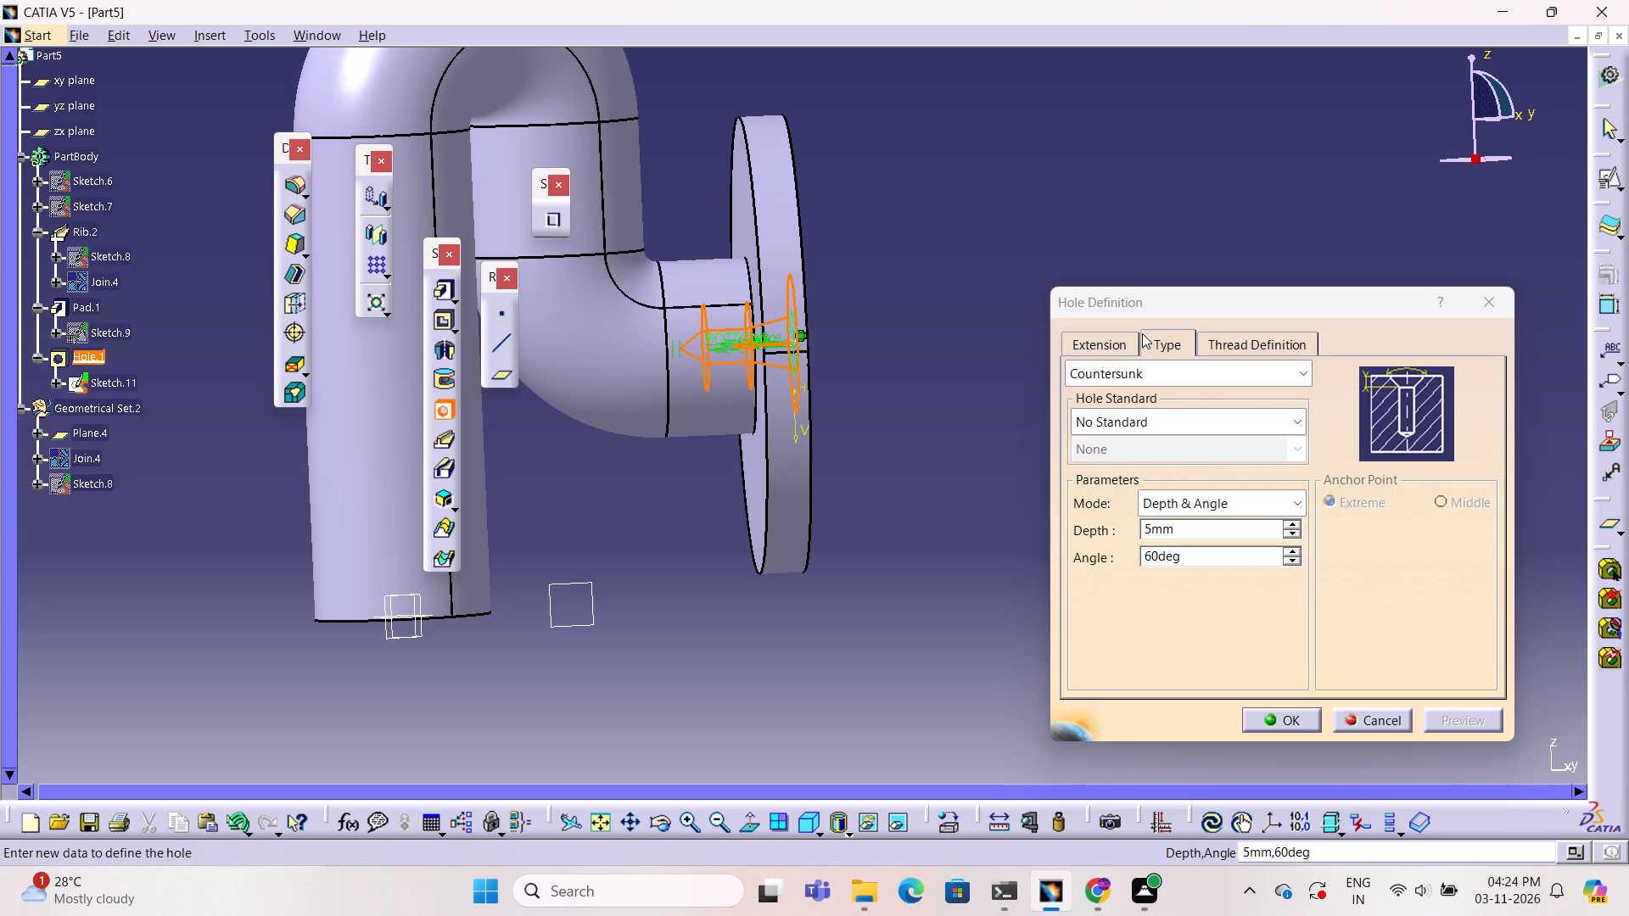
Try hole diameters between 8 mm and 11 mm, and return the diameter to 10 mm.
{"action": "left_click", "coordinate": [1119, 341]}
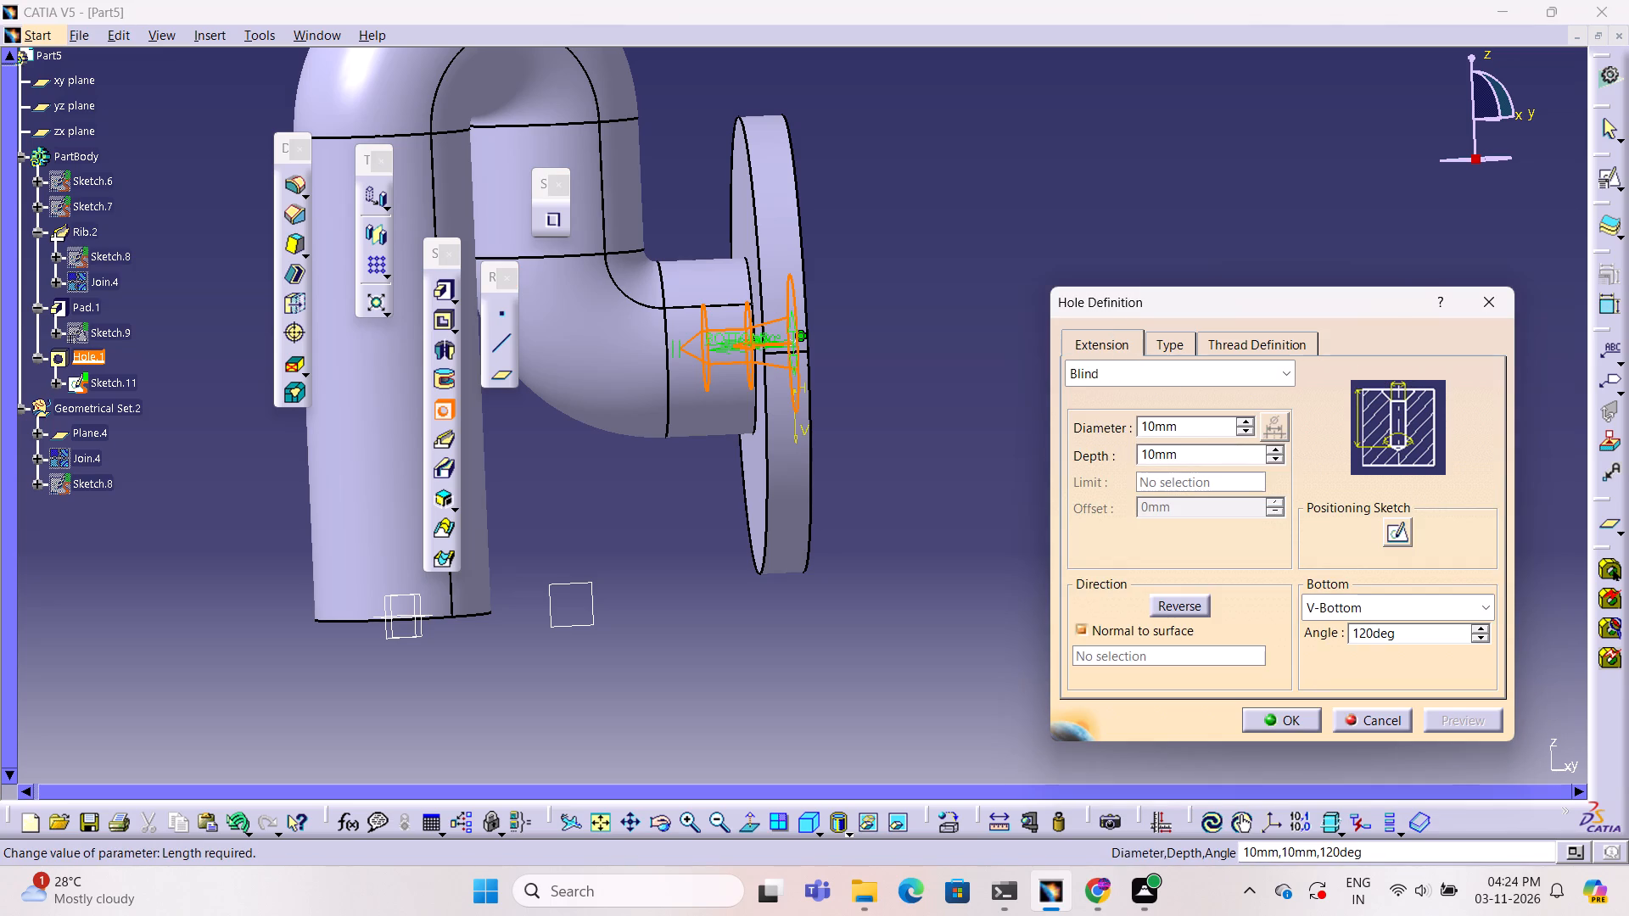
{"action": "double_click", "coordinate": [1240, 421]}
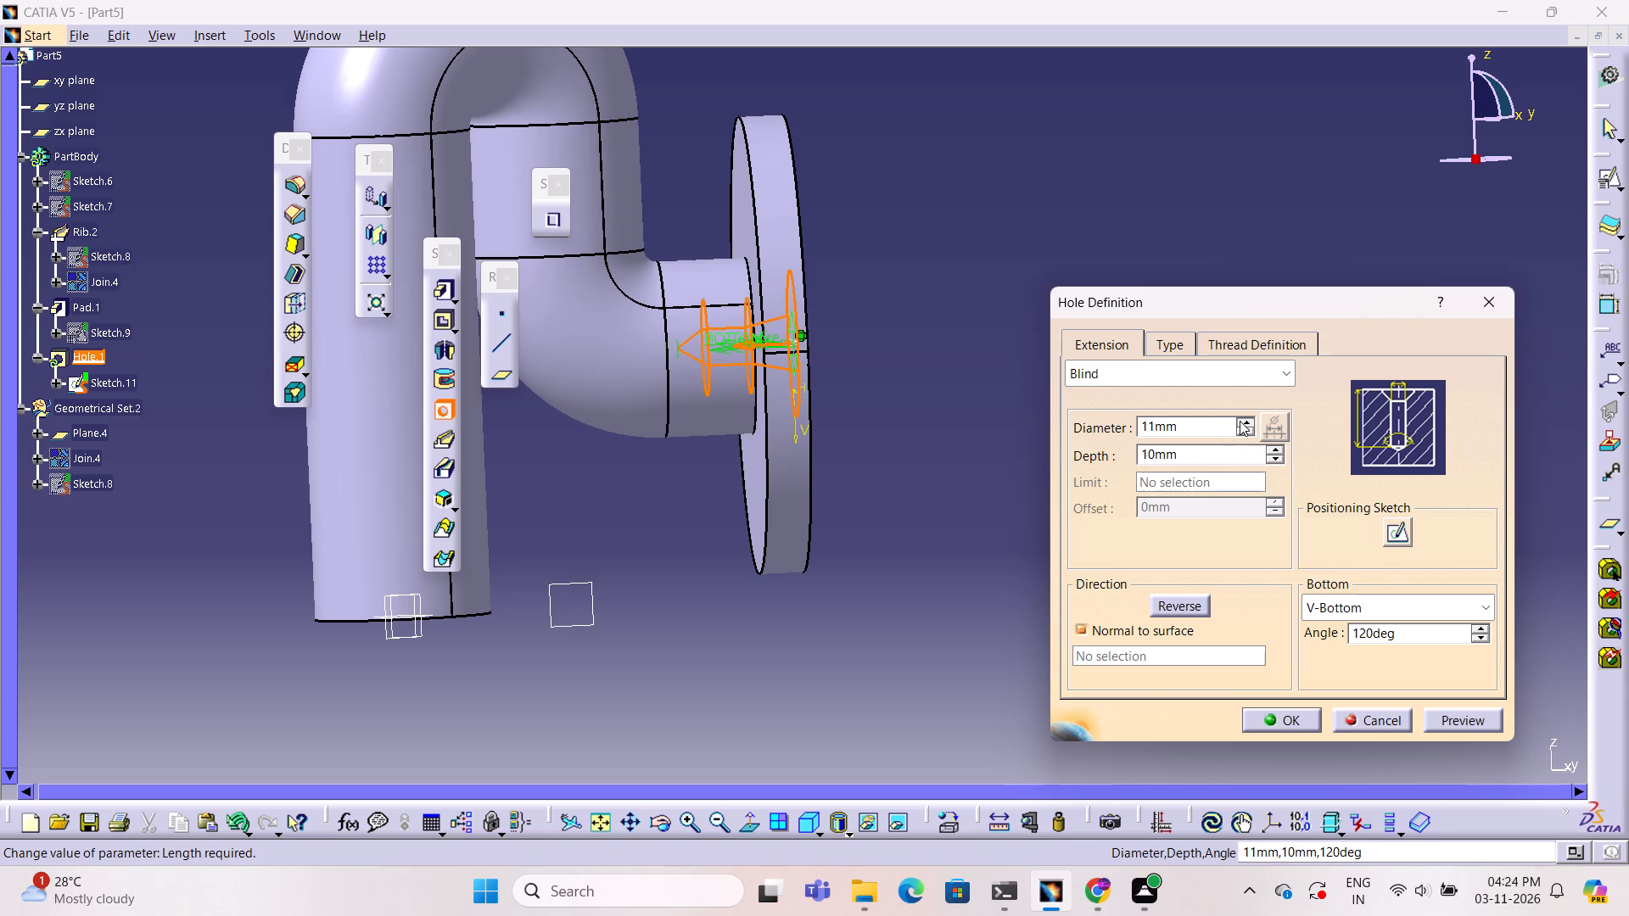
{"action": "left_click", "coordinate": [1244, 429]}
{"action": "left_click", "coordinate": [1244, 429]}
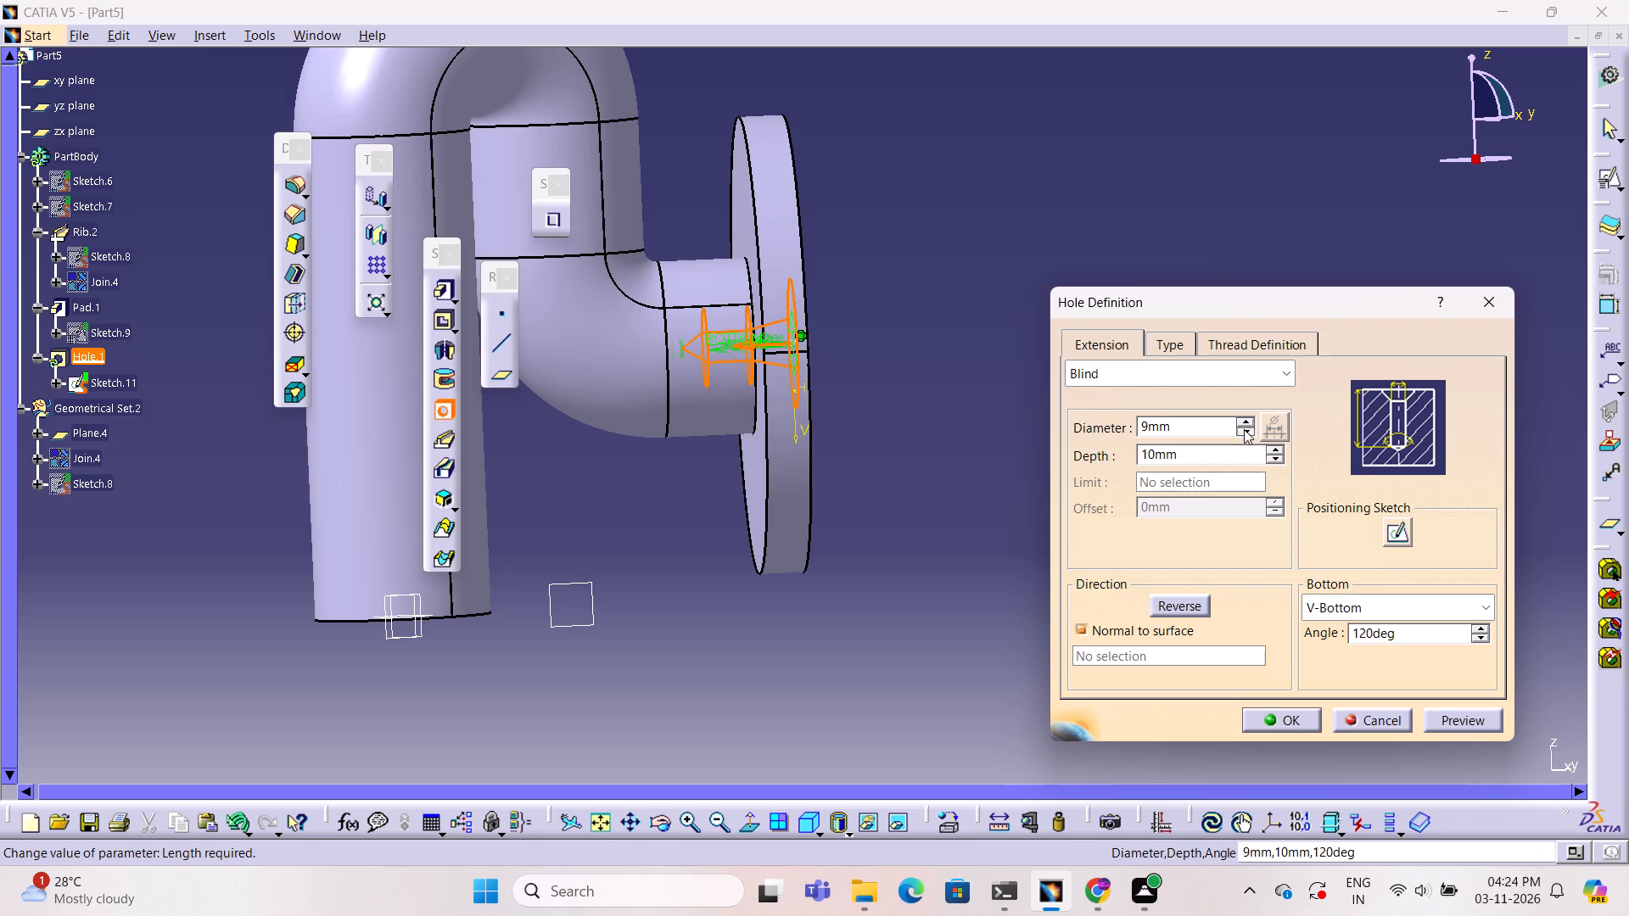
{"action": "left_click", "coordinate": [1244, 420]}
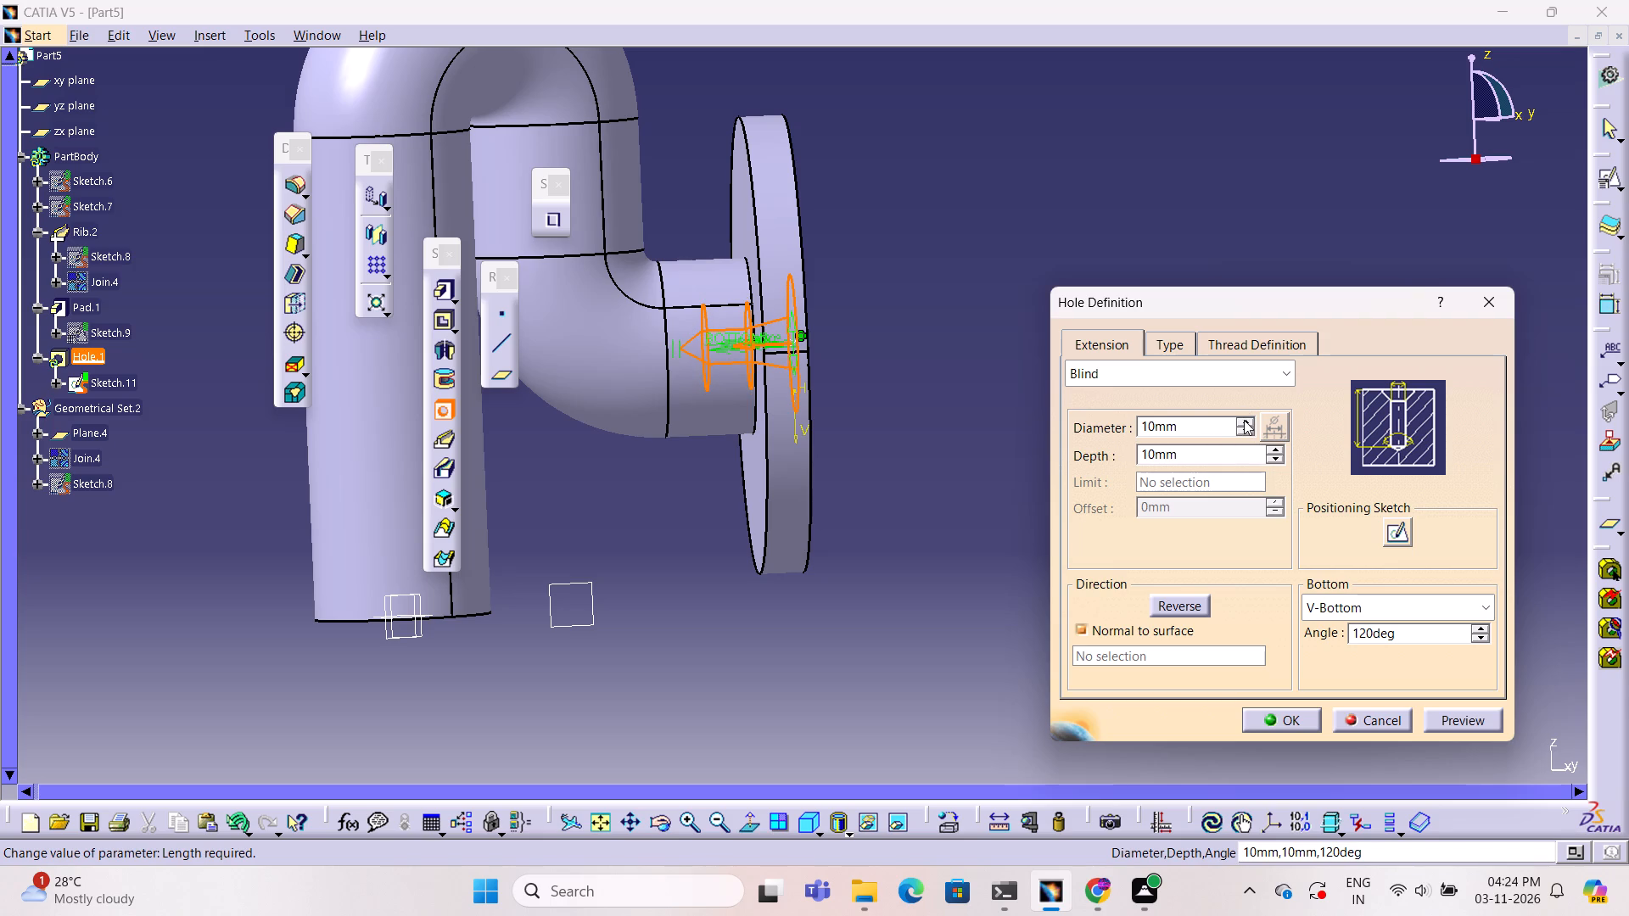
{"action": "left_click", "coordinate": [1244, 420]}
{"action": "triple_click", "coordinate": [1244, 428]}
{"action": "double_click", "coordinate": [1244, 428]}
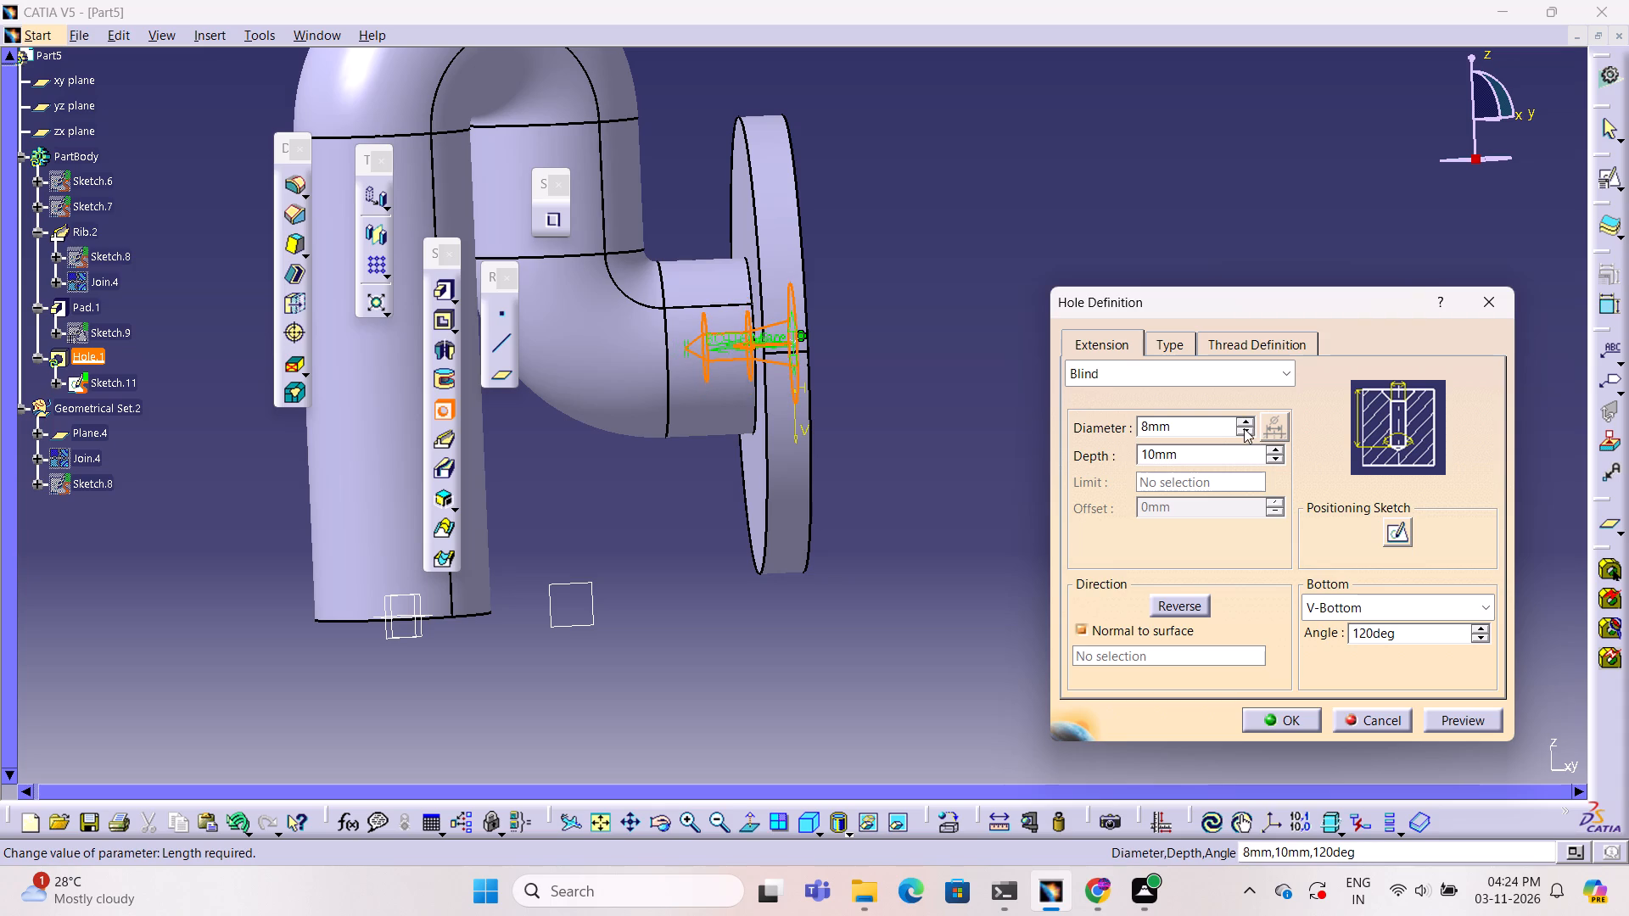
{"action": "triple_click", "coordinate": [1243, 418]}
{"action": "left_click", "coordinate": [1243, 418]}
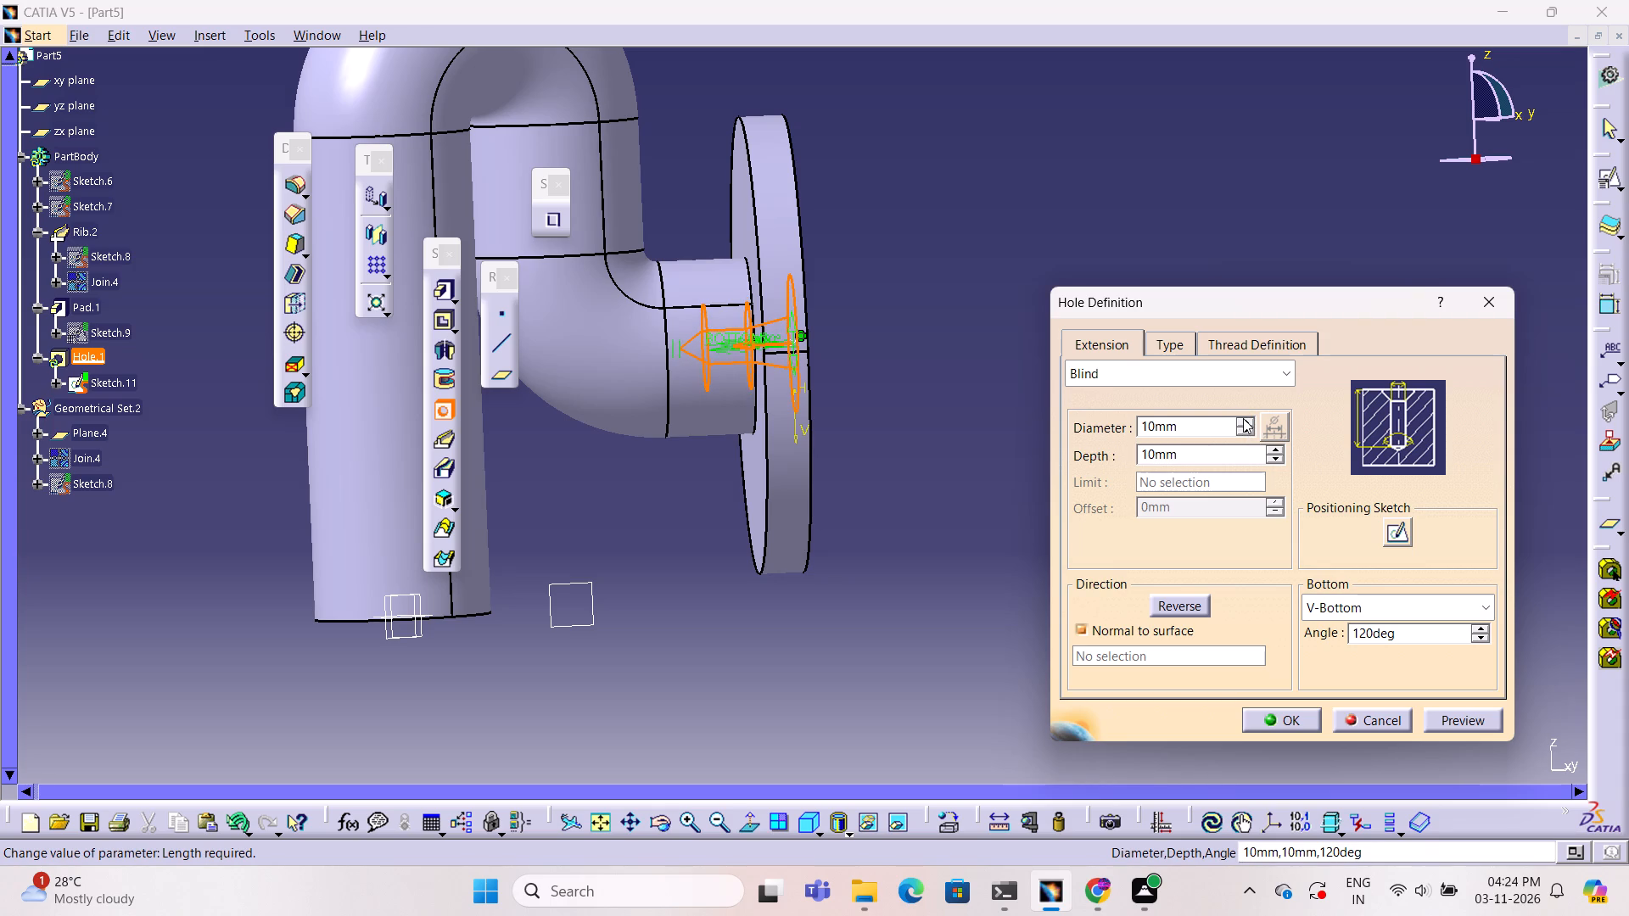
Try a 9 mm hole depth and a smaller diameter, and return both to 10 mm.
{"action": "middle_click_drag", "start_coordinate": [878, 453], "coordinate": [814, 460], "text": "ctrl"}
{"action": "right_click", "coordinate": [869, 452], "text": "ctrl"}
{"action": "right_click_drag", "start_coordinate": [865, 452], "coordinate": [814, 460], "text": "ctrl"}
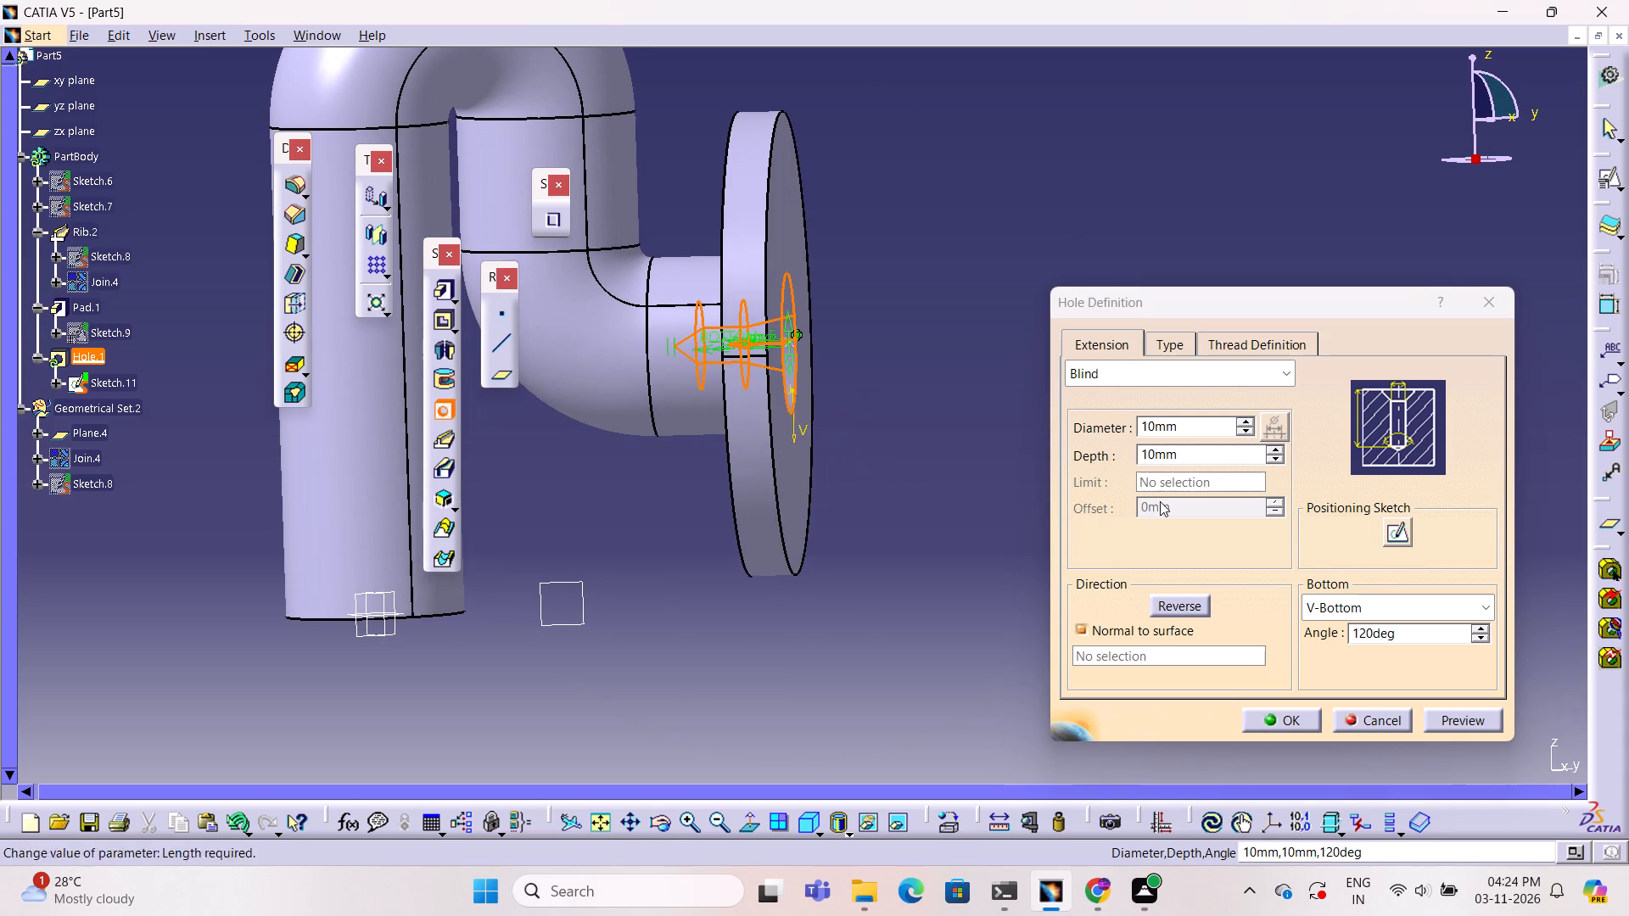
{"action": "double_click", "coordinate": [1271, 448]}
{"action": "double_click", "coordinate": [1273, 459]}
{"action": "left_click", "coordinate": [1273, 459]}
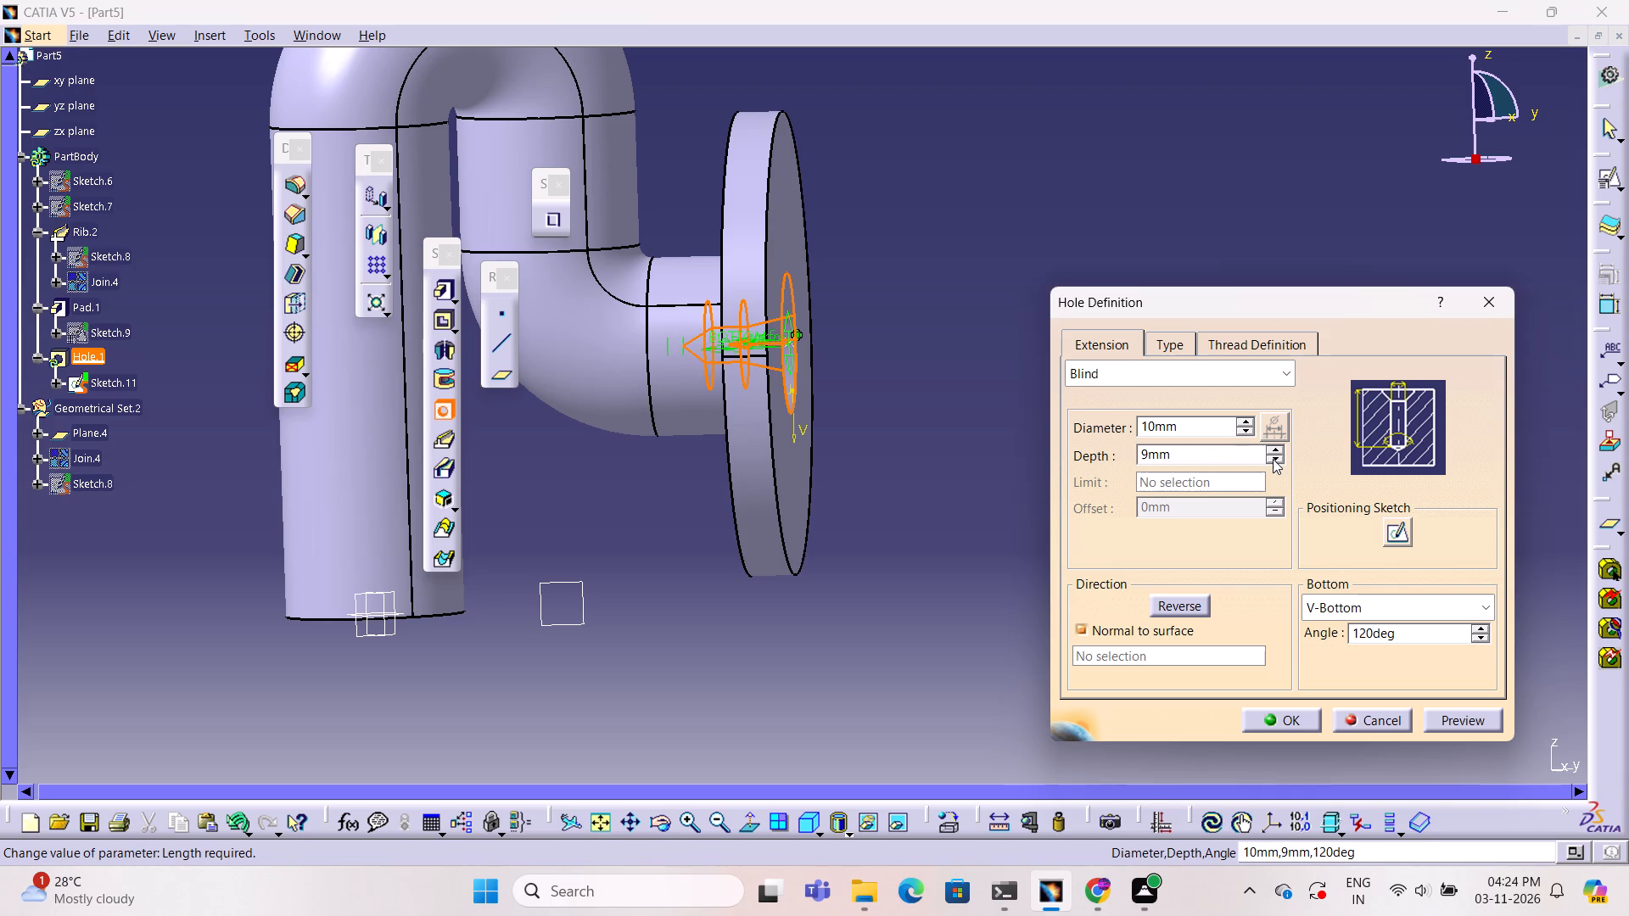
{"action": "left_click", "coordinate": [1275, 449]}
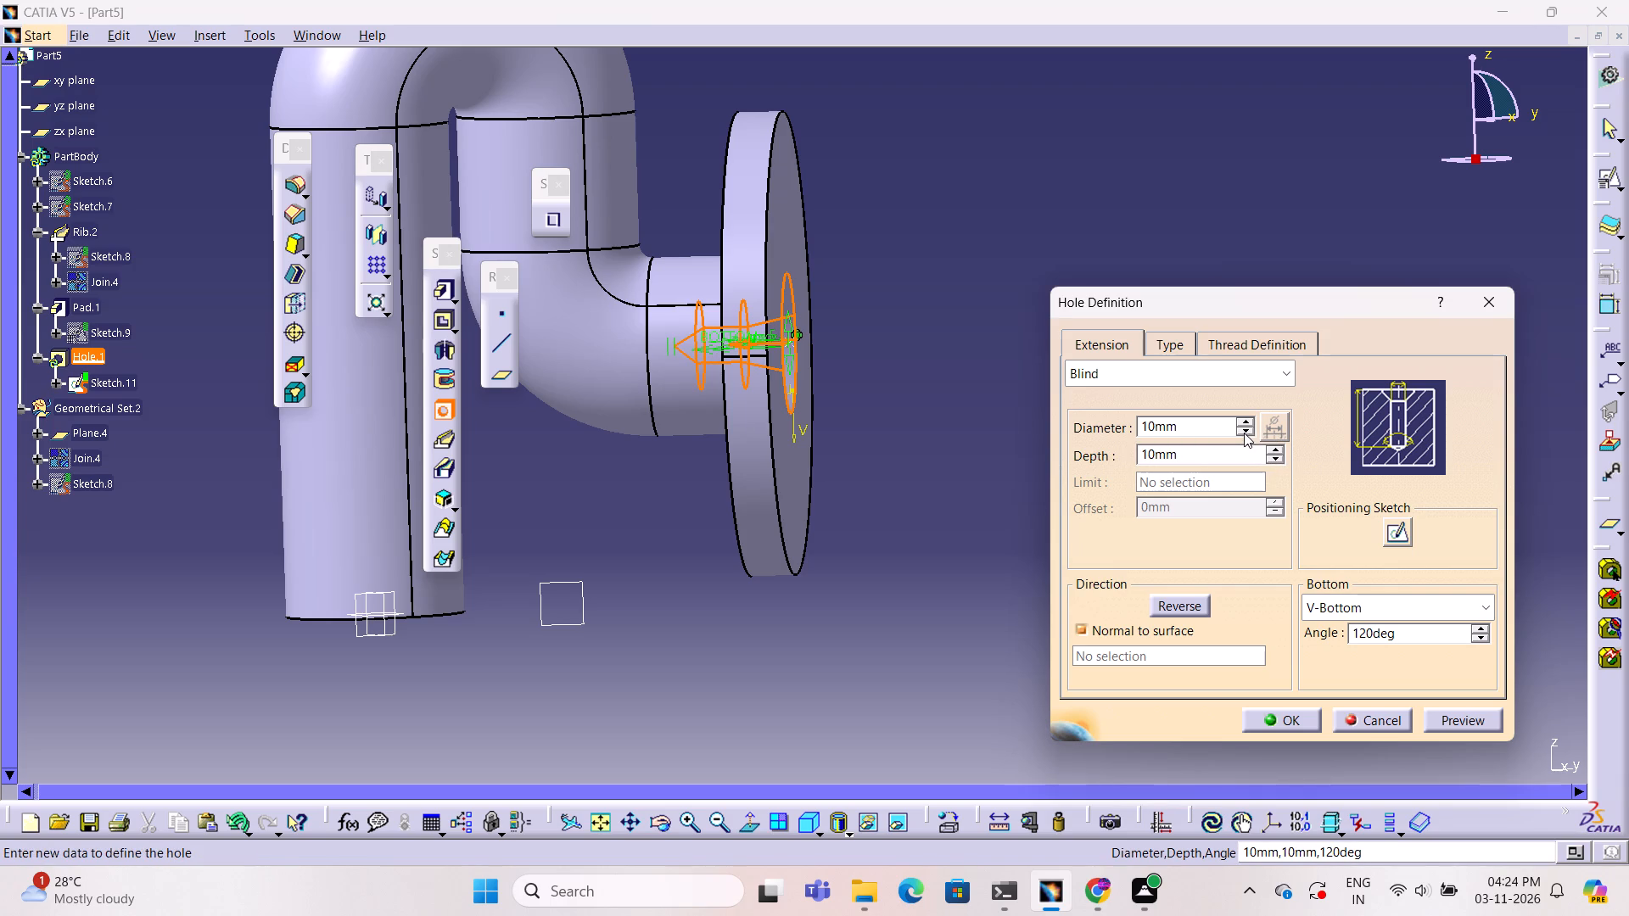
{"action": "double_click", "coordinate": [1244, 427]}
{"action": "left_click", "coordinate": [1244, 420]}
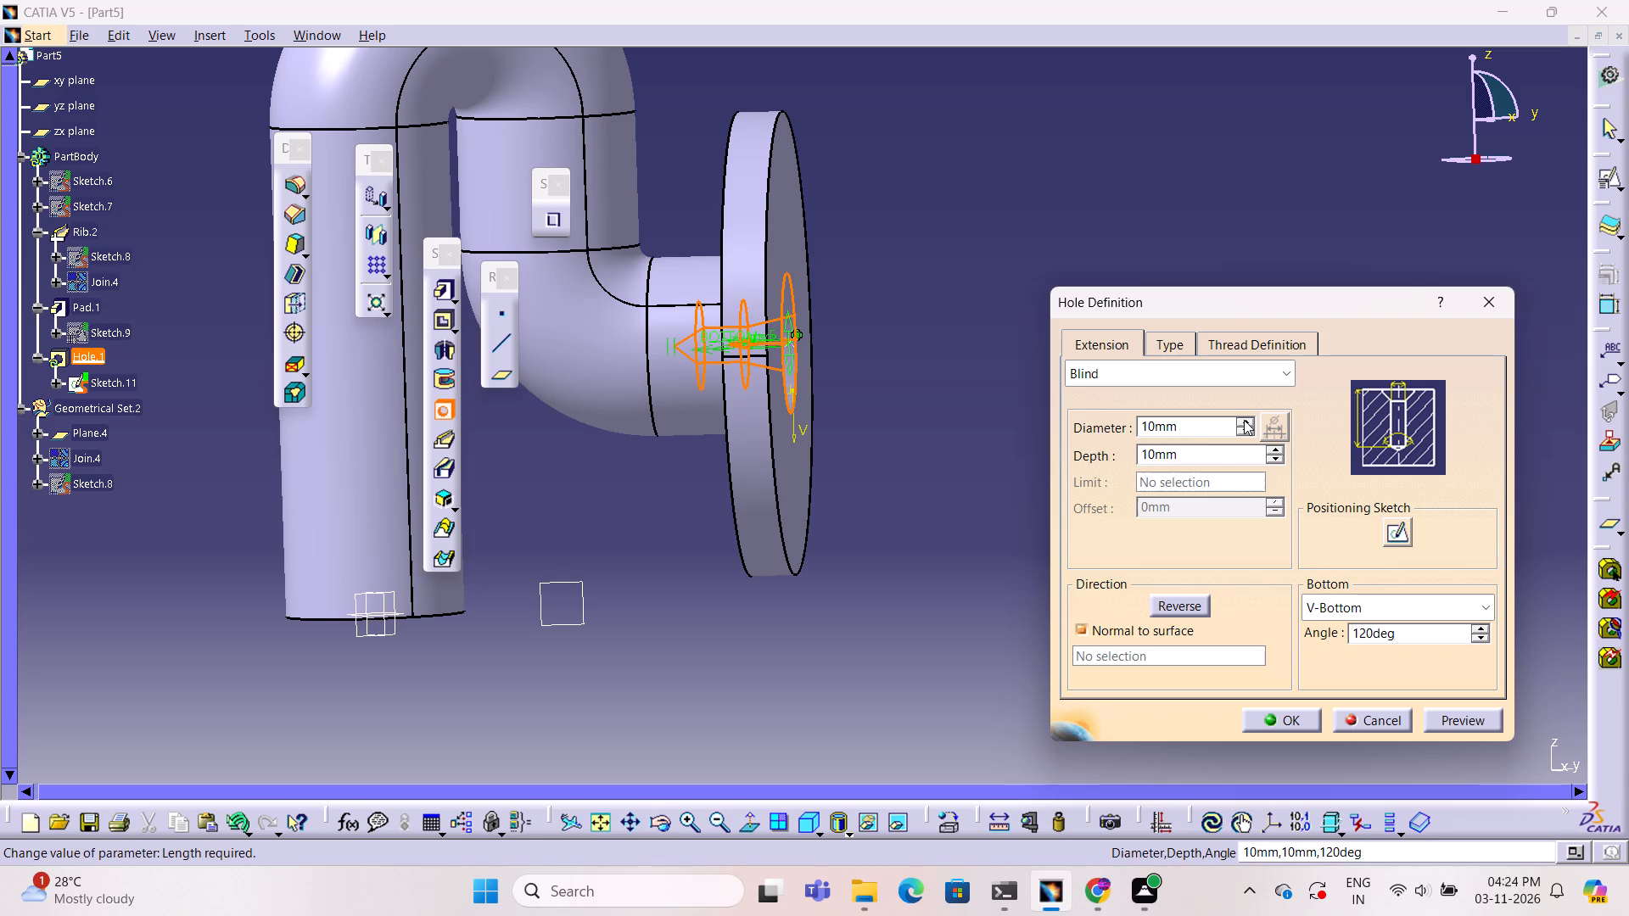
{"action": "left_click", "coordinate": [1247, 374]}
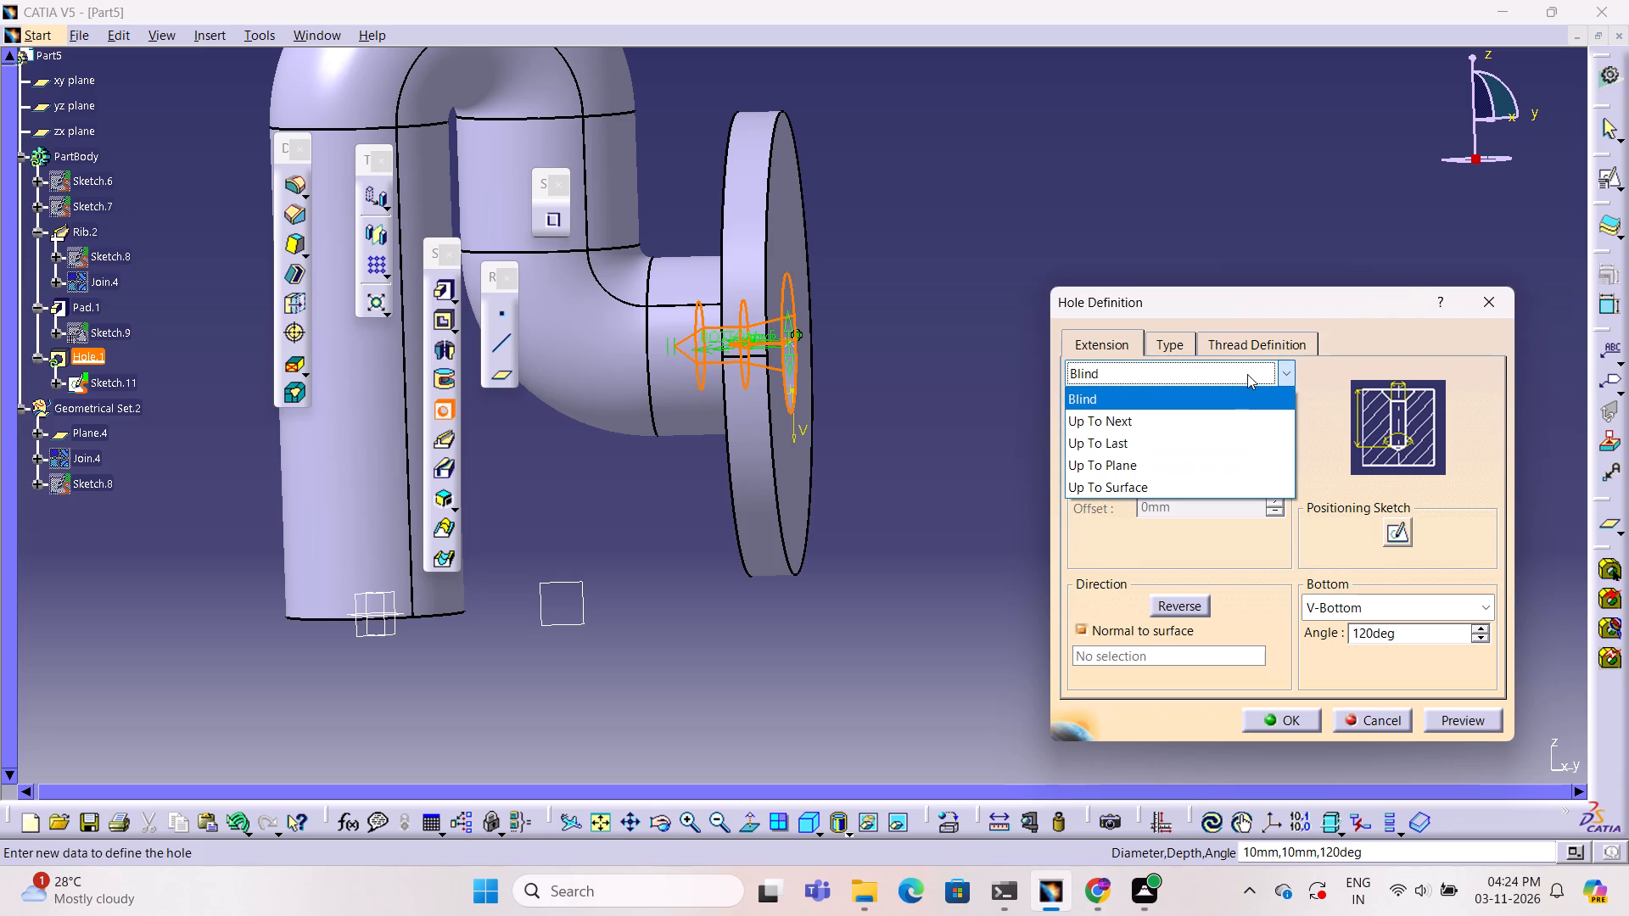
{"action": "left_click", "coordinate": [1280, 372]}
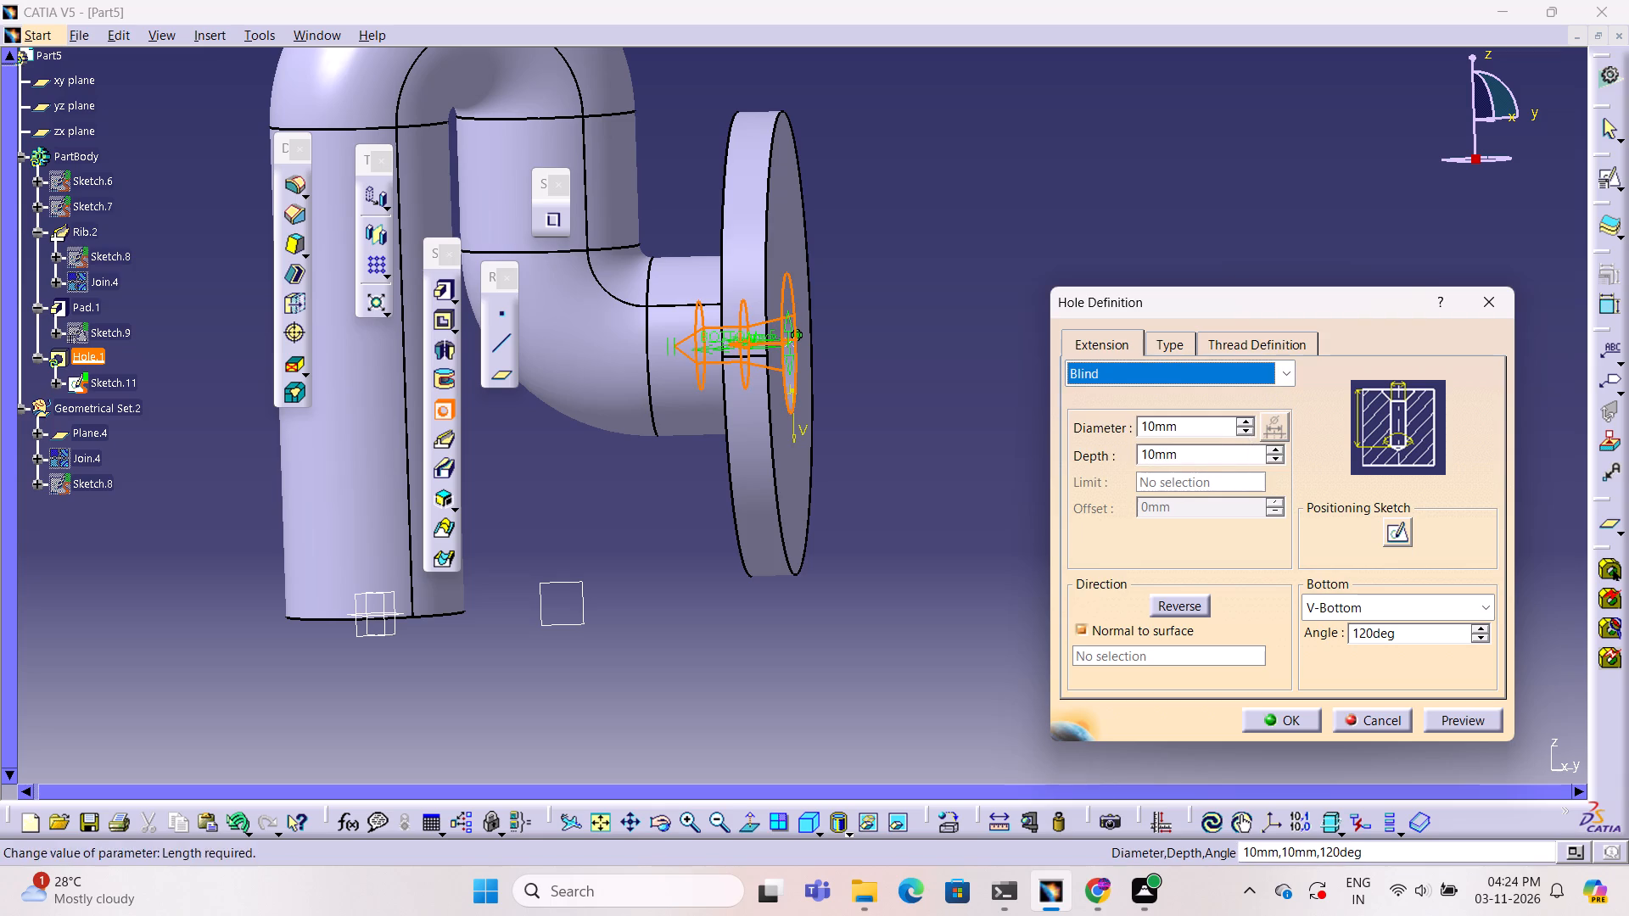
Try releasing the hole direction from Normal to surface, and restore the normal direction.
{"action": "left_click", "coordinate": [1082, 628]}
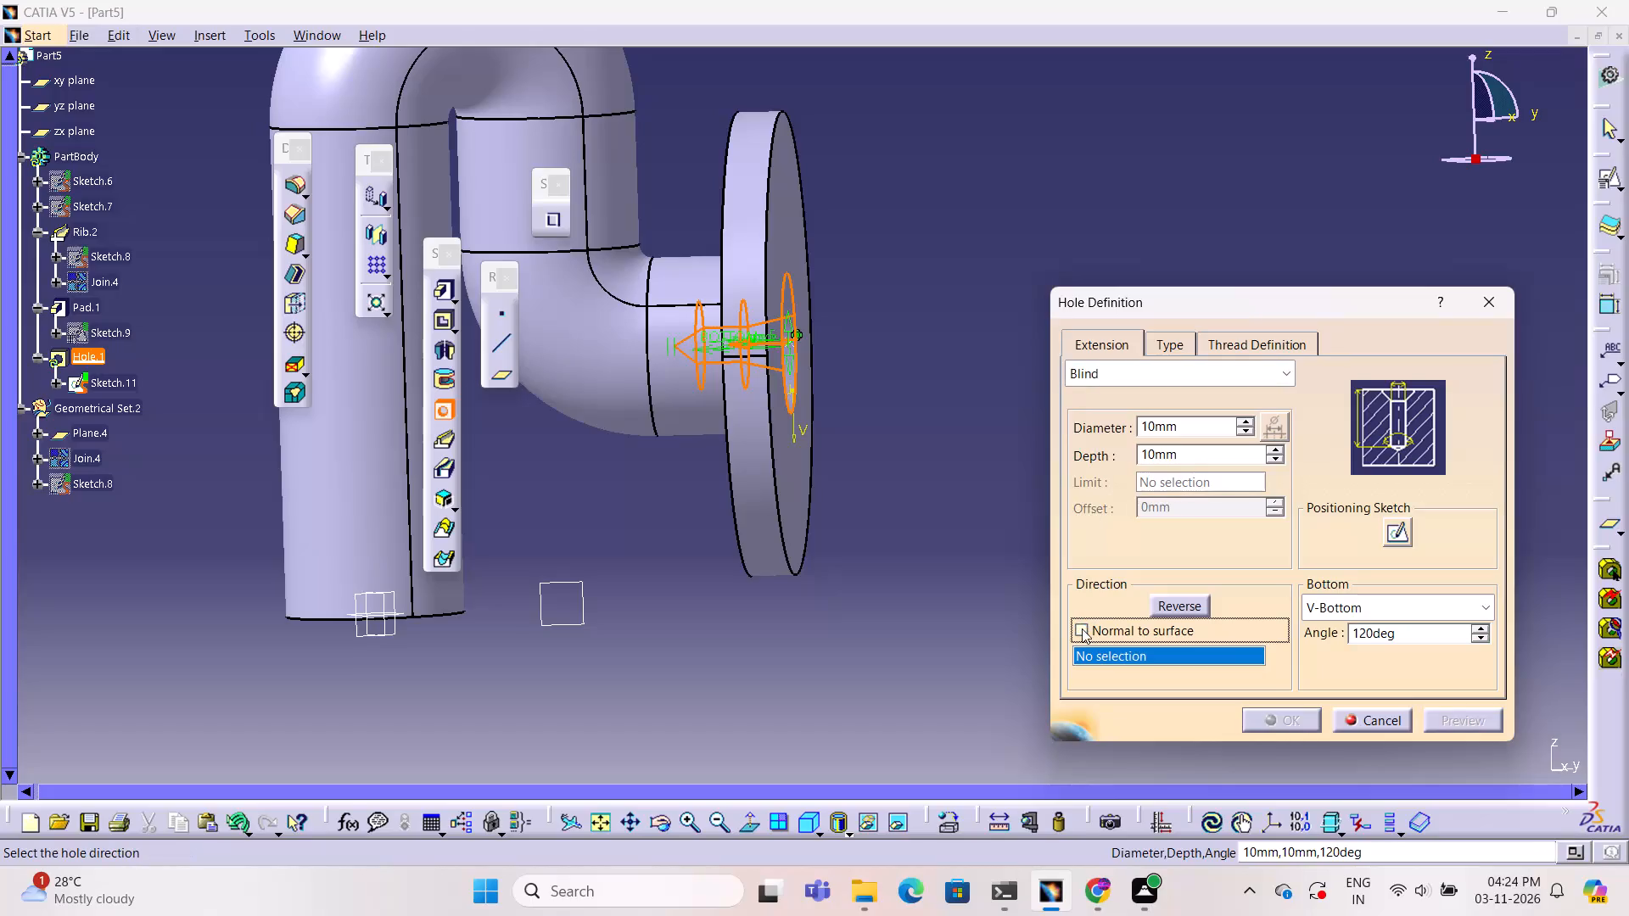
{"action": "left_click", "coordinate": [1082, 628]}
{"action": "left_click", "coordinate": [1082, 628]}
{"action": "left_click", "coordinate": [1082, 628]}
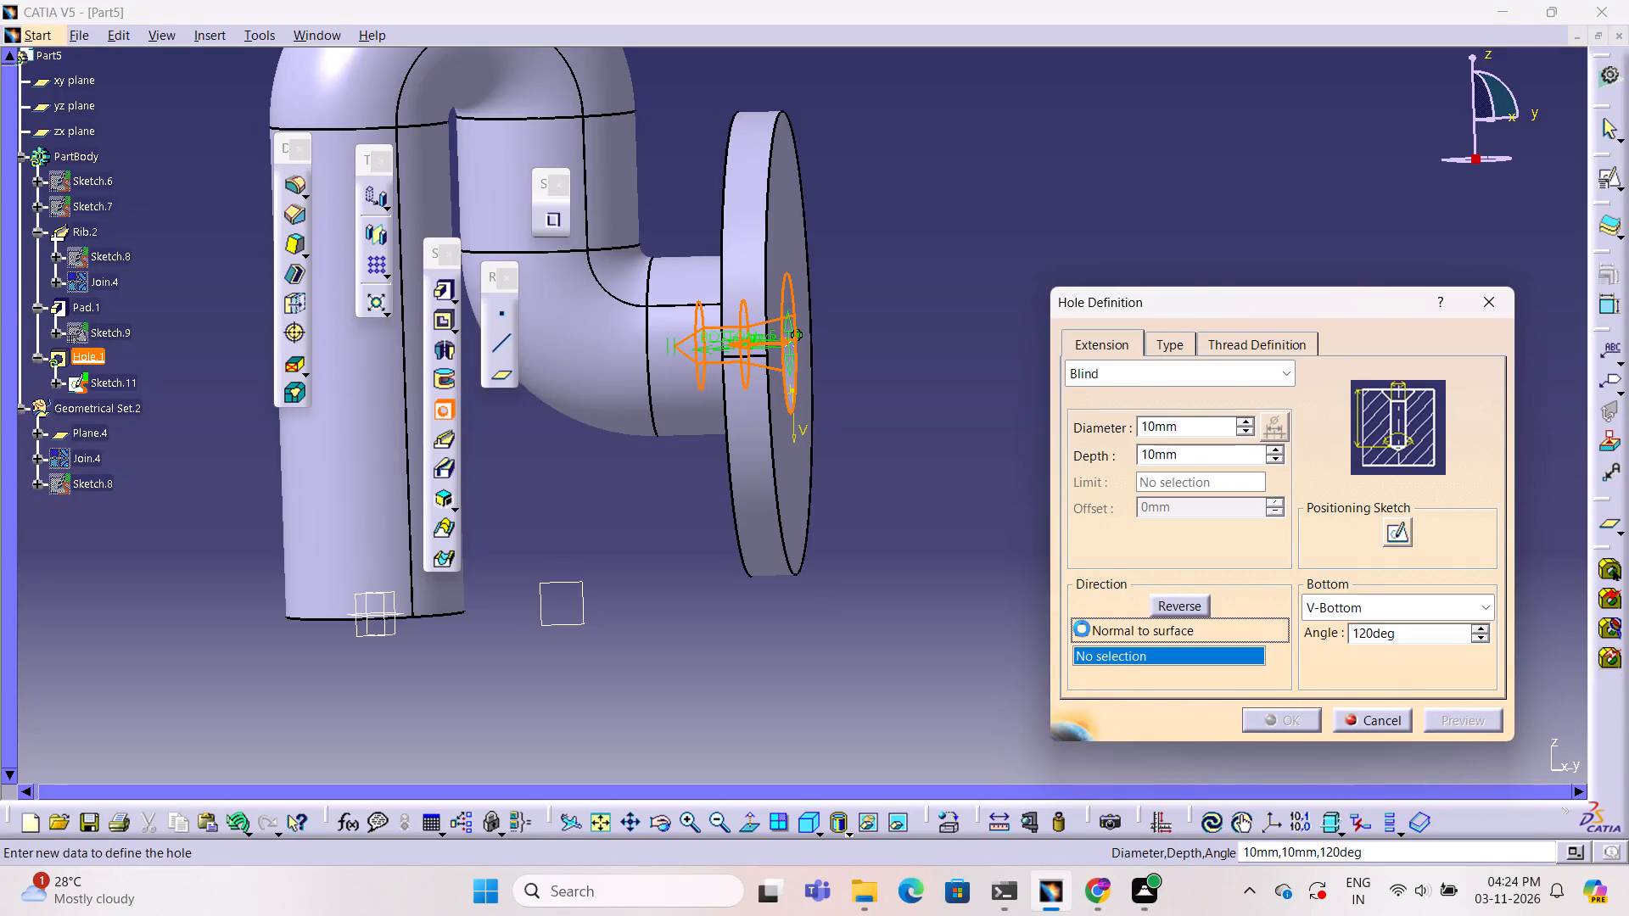
Review the hole's type and thread definition settings, and go back to its extension settings.
{"action": "left_click", "coordinate": [1189, 349]}
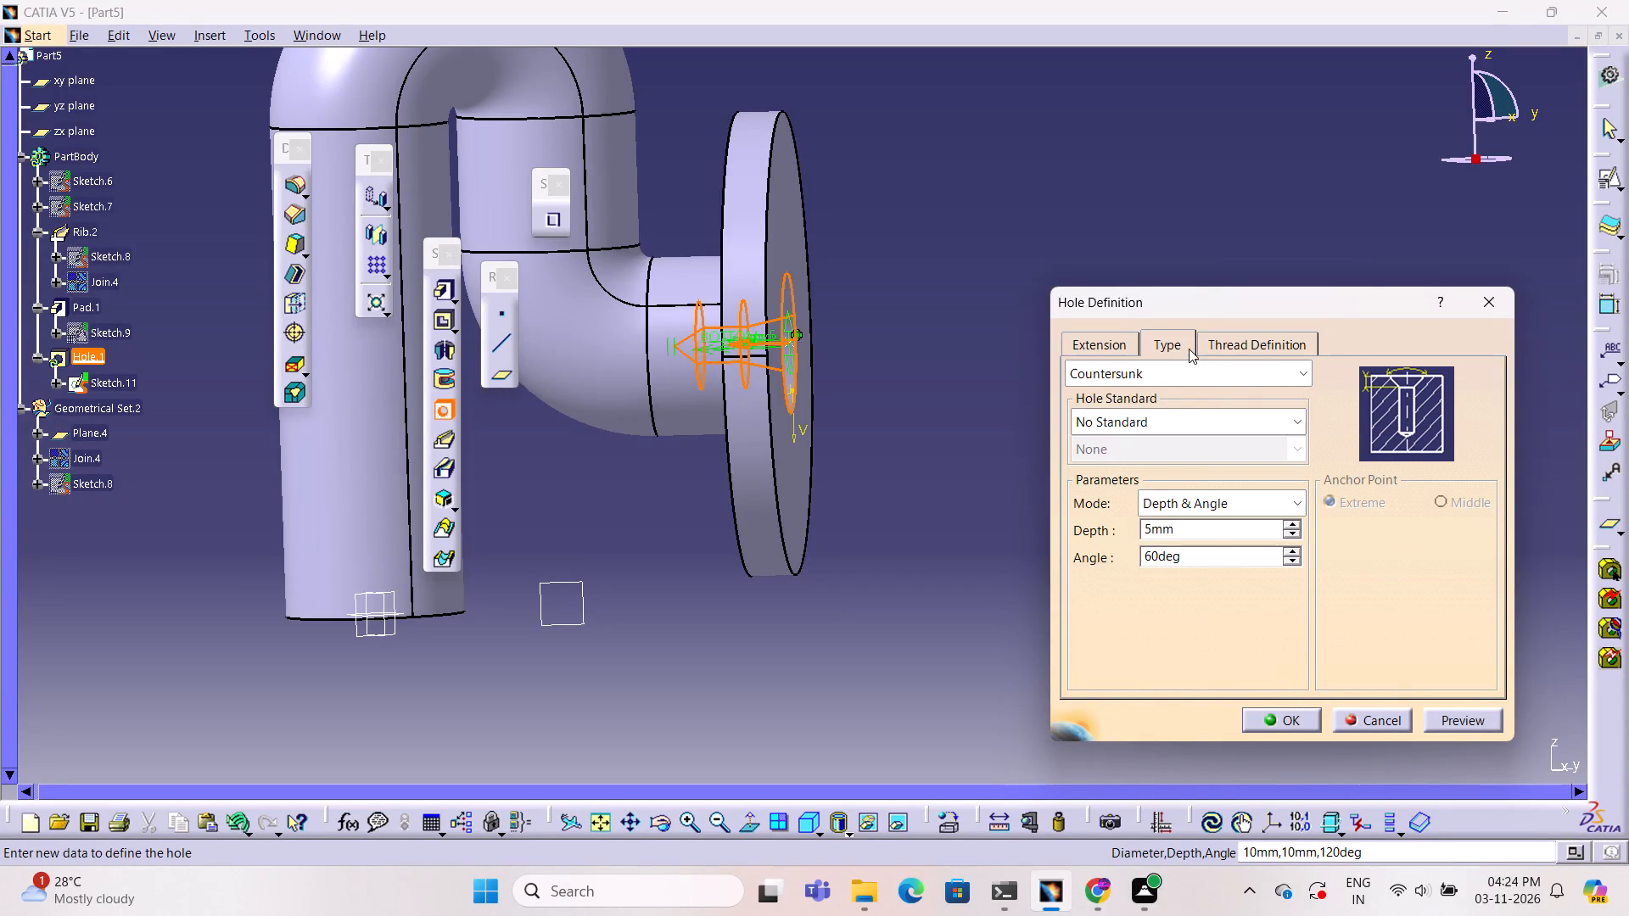
{"action": "left_click", "coordinate": [1246, 340]}
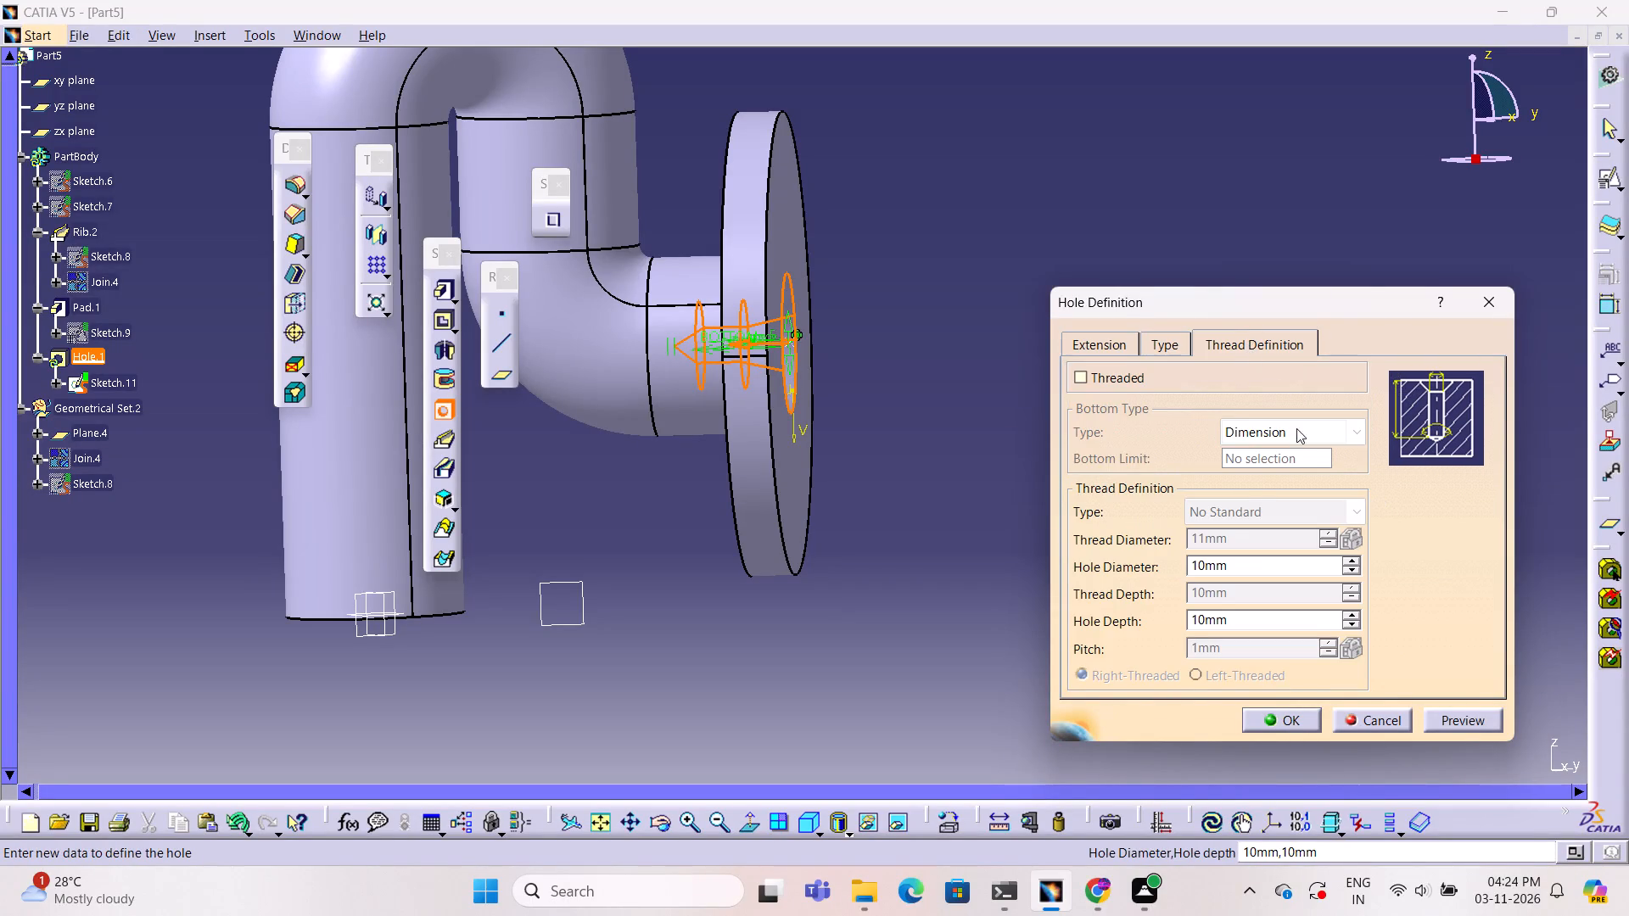
{"action": "left_click", "coordinate": [1352, 435]}
{"action": "left_click", "coordinate": [1365, 433]}
{"action": "left_click", "coordinate": [1363, 433]}
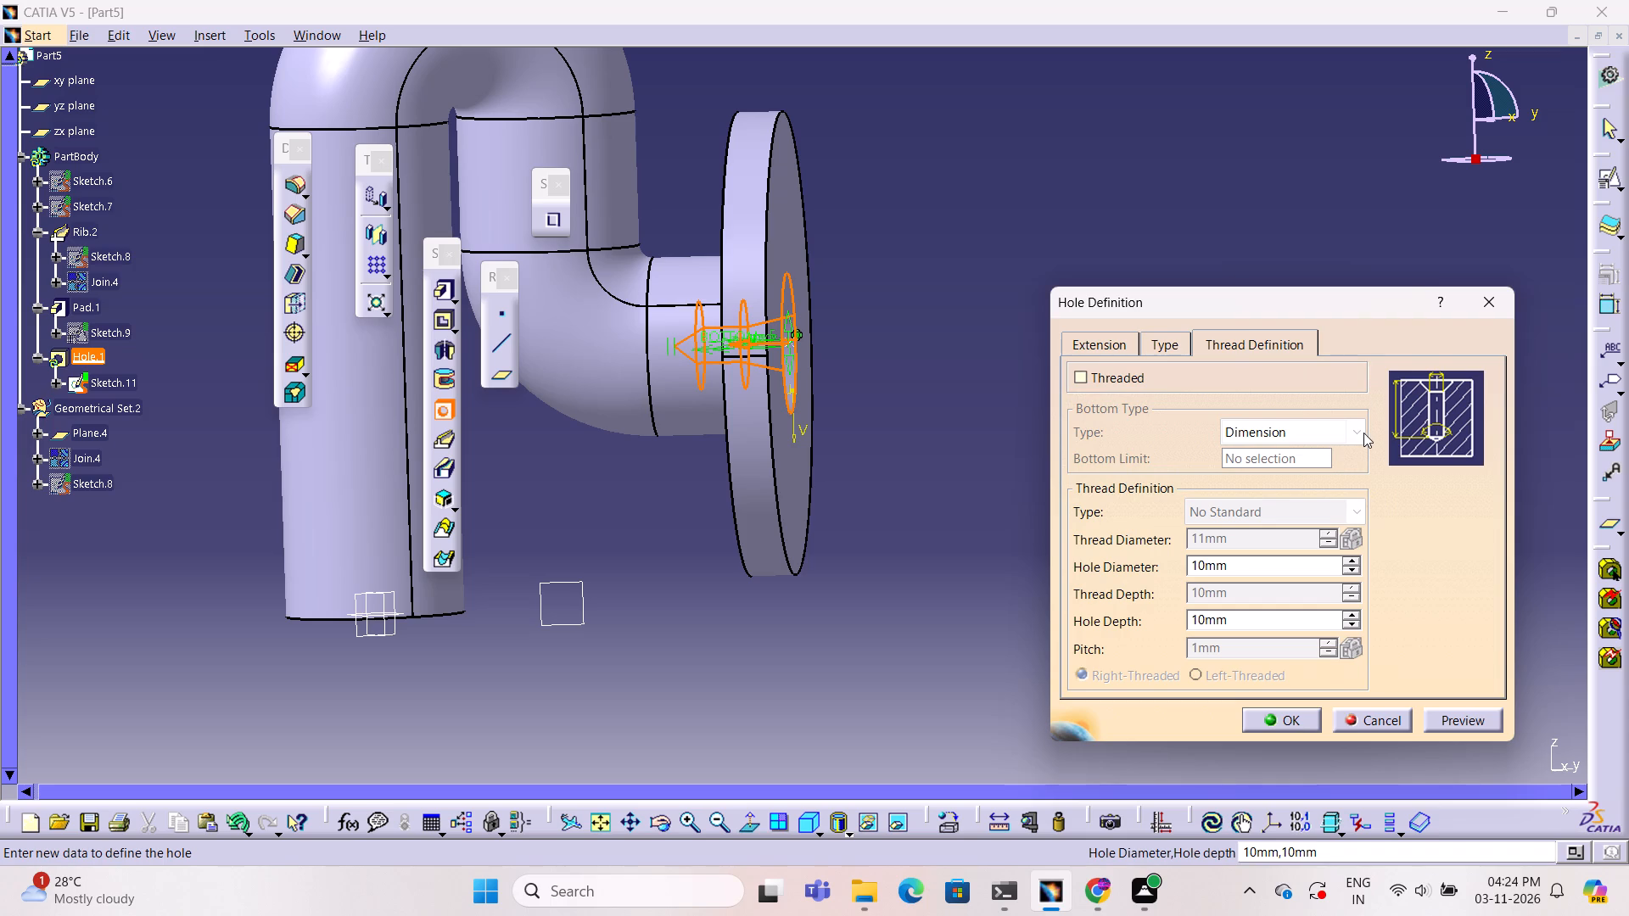
{"action": "left_click", "coordinate": [1126, 339]}
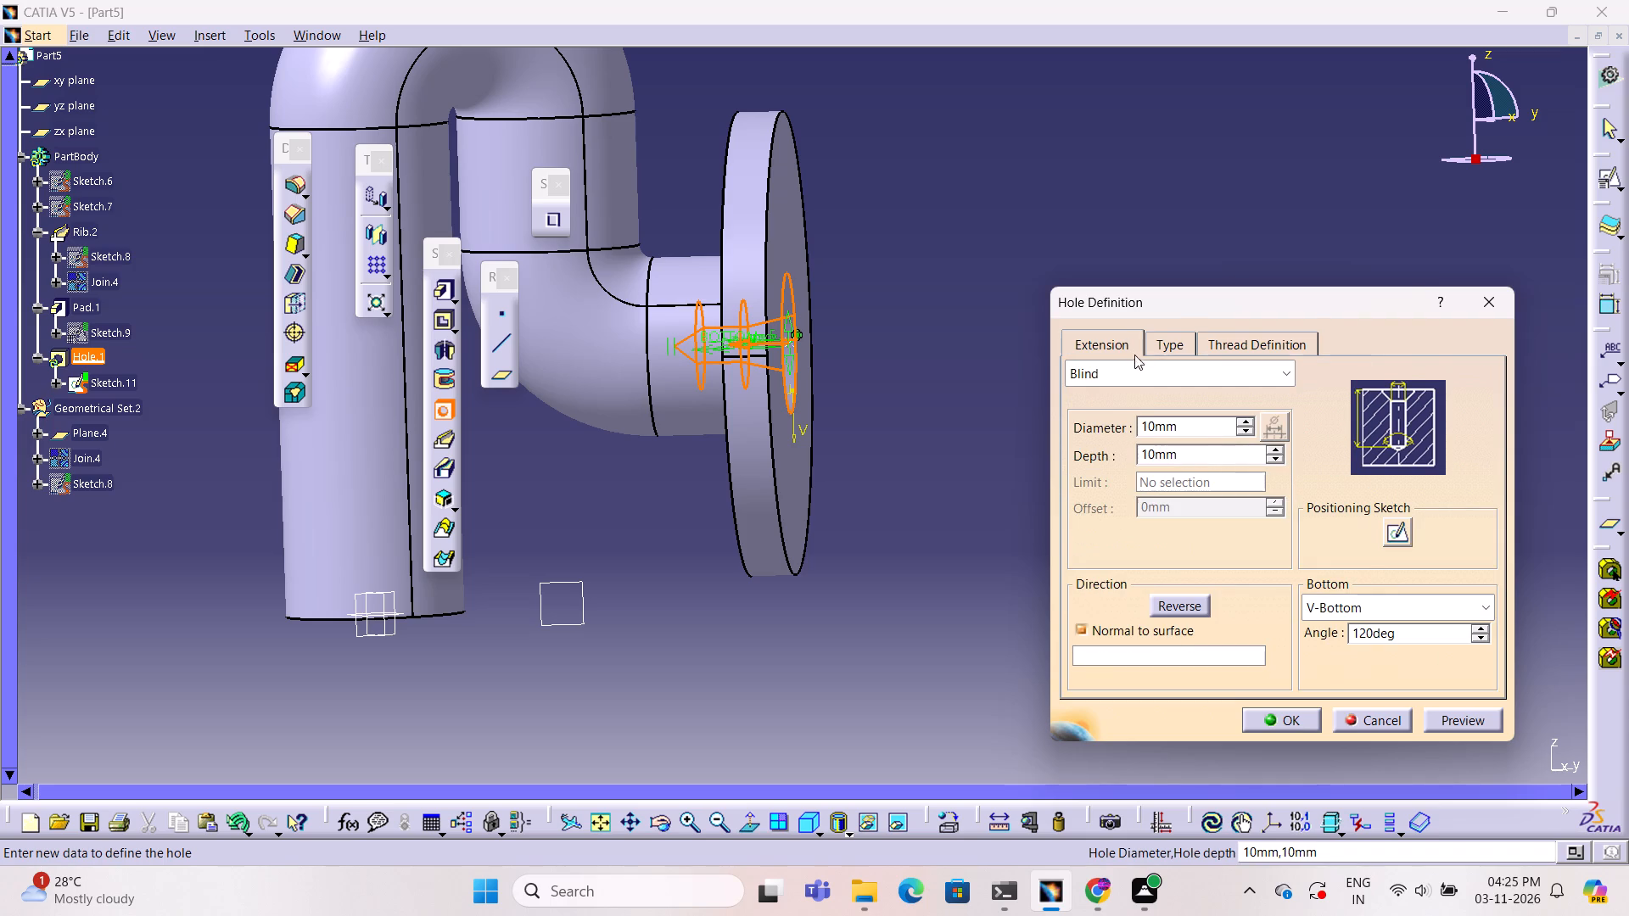
{"action": "triple_click", "coordinate": [1117, 344]}
{"action": "left_click", "coordinate": [1117, 344]}
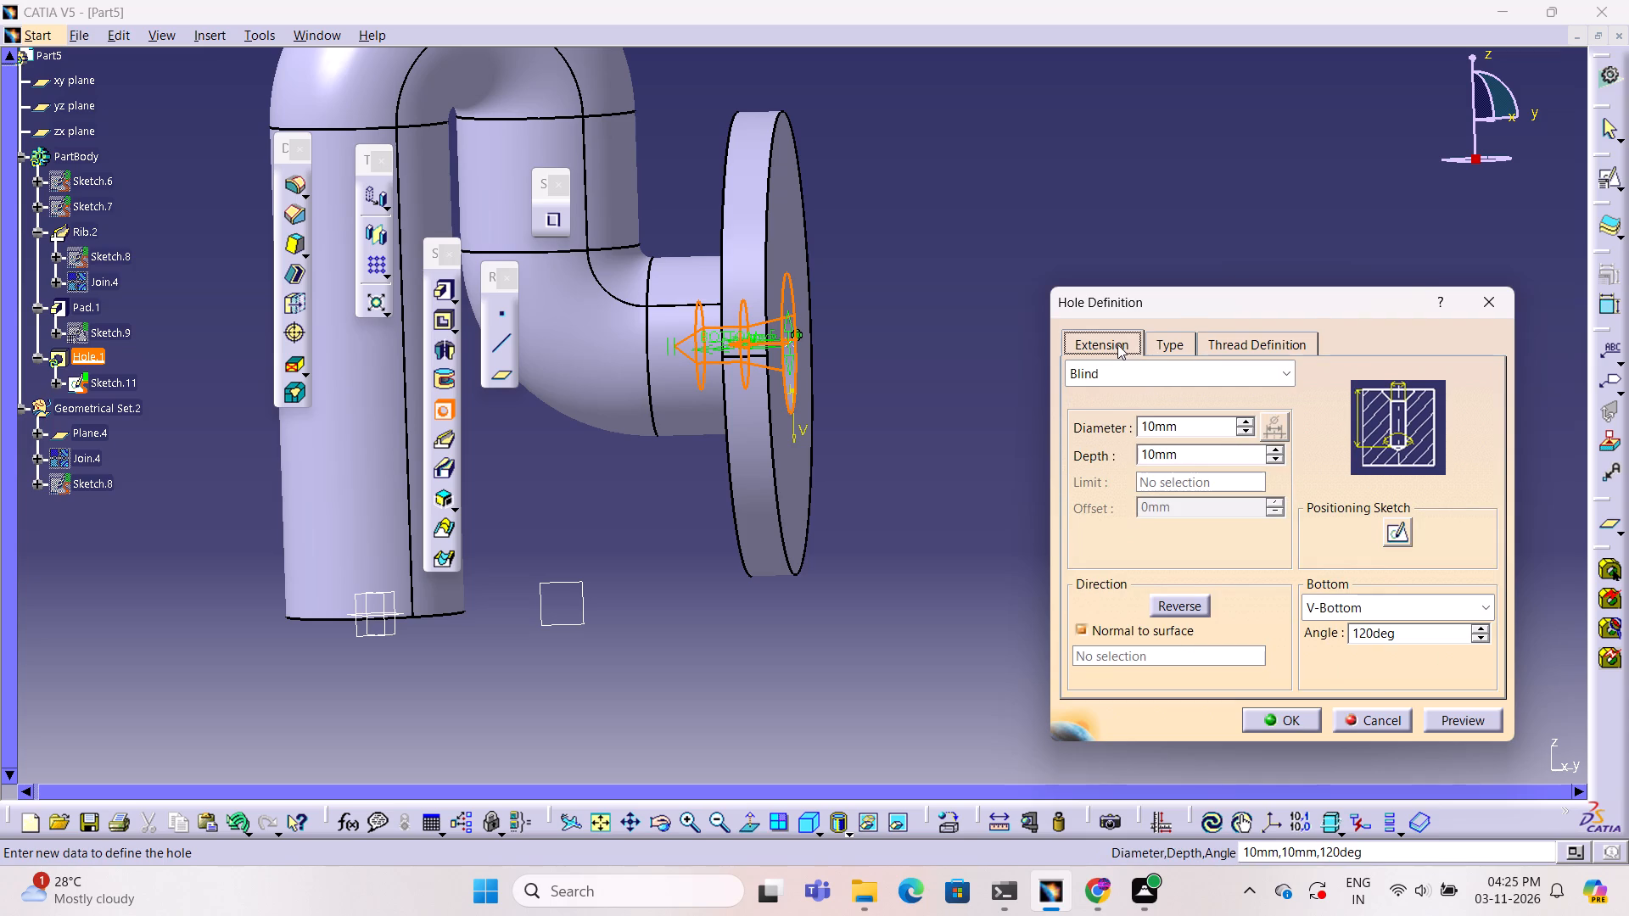
Set the blind hole's bottom shape to Flat.
{"action": "left_click", "coordinate": [1482, 607]}
{"action": "left_click", "coordinate": [1466, 630]}
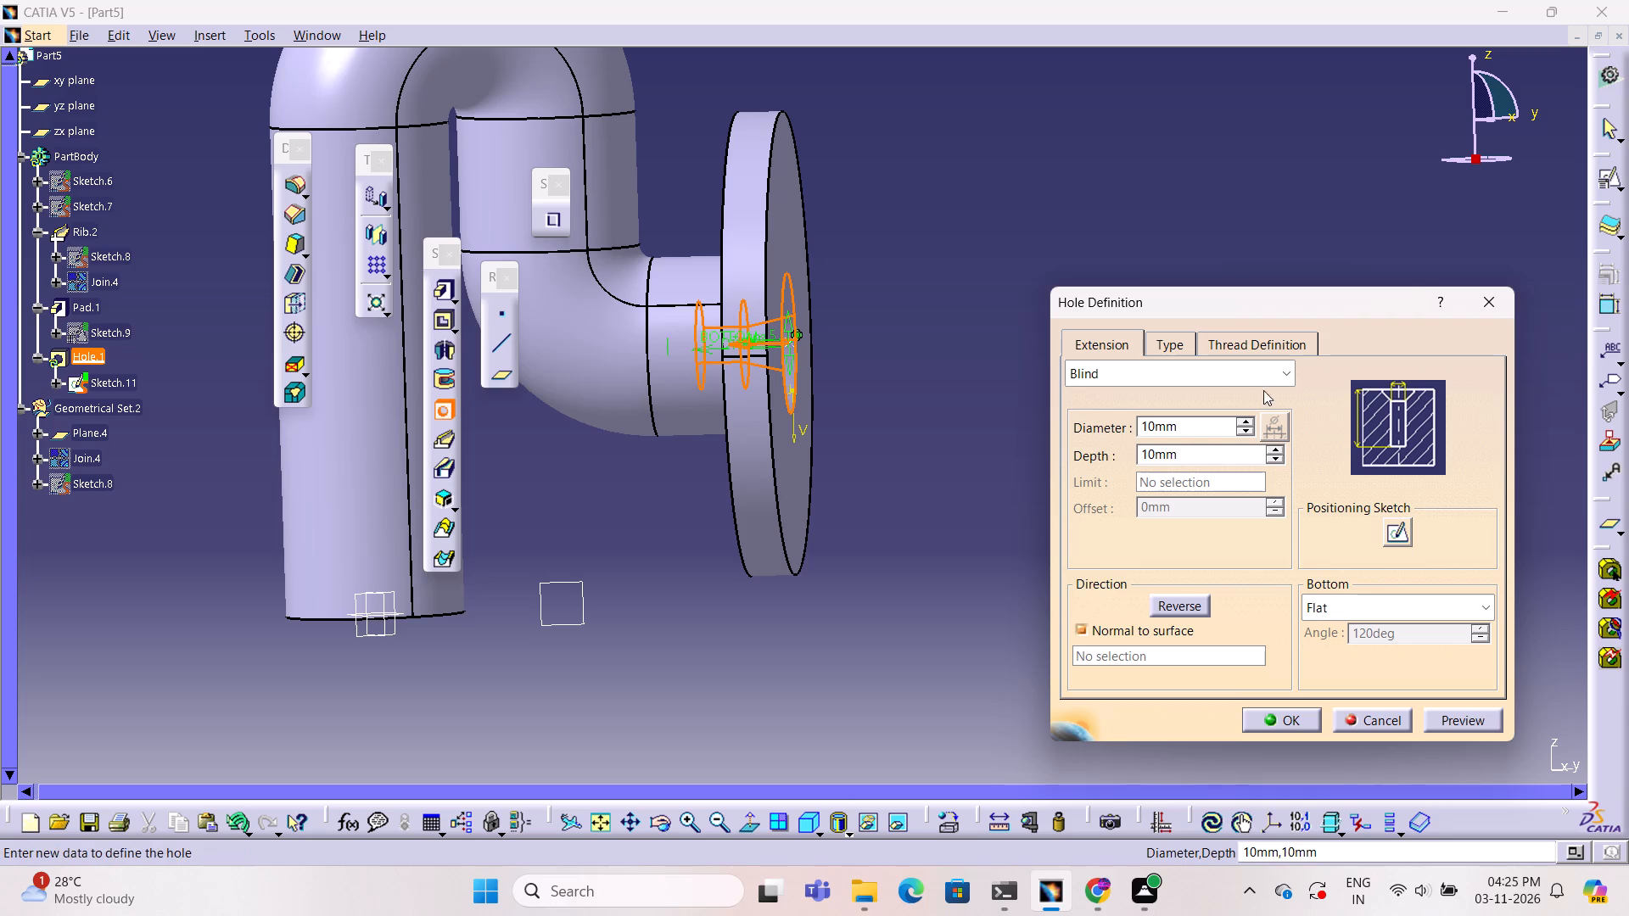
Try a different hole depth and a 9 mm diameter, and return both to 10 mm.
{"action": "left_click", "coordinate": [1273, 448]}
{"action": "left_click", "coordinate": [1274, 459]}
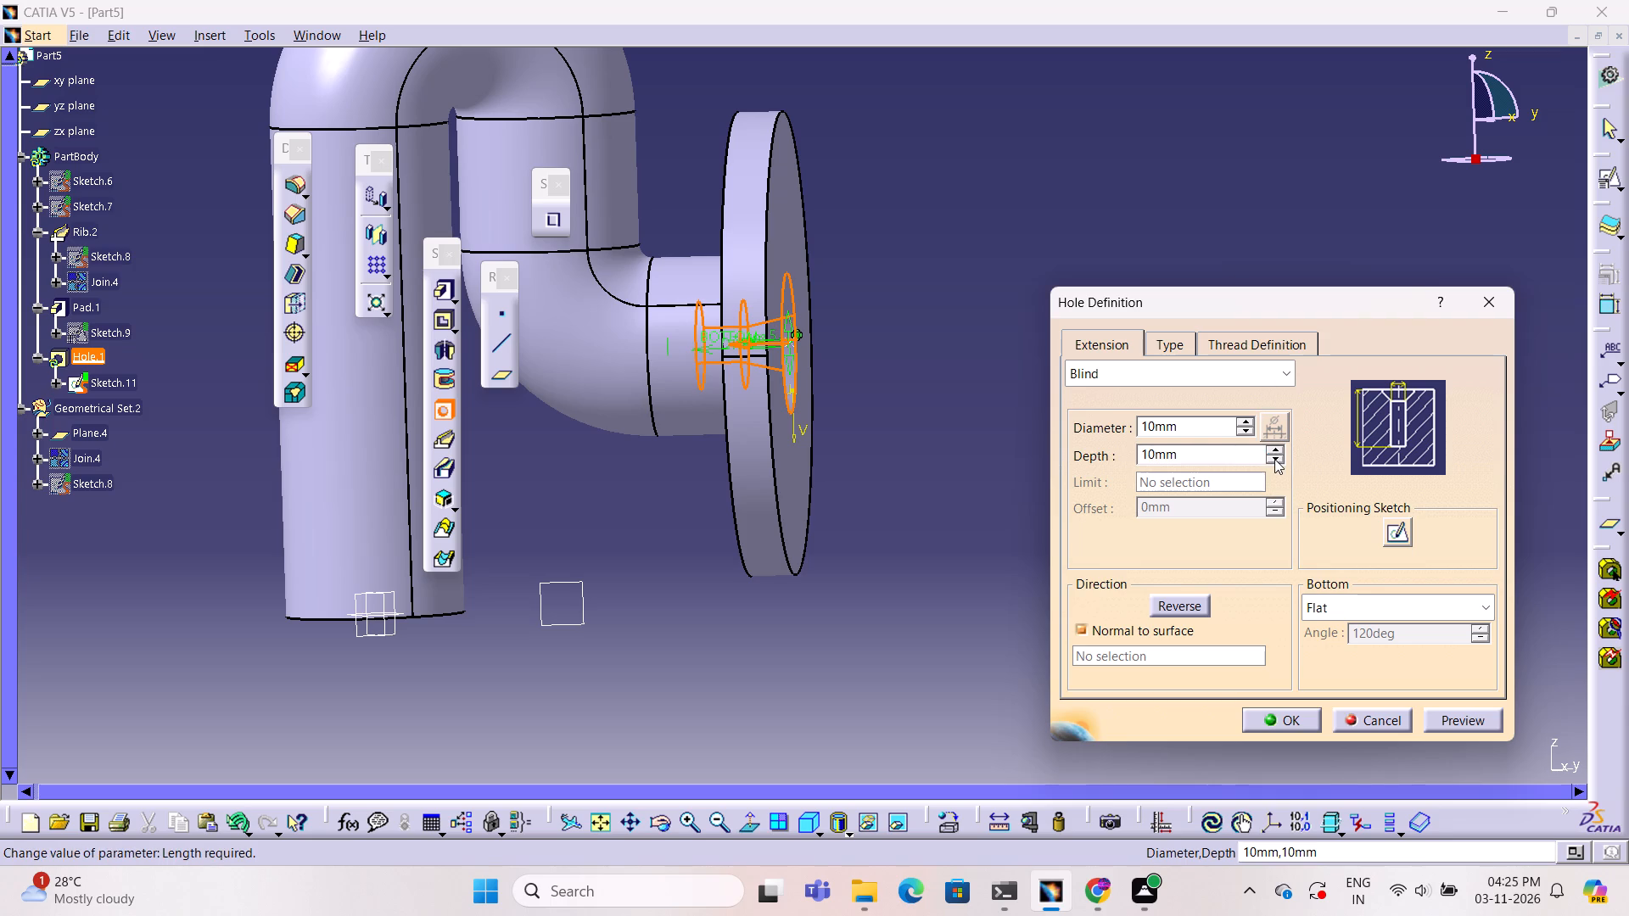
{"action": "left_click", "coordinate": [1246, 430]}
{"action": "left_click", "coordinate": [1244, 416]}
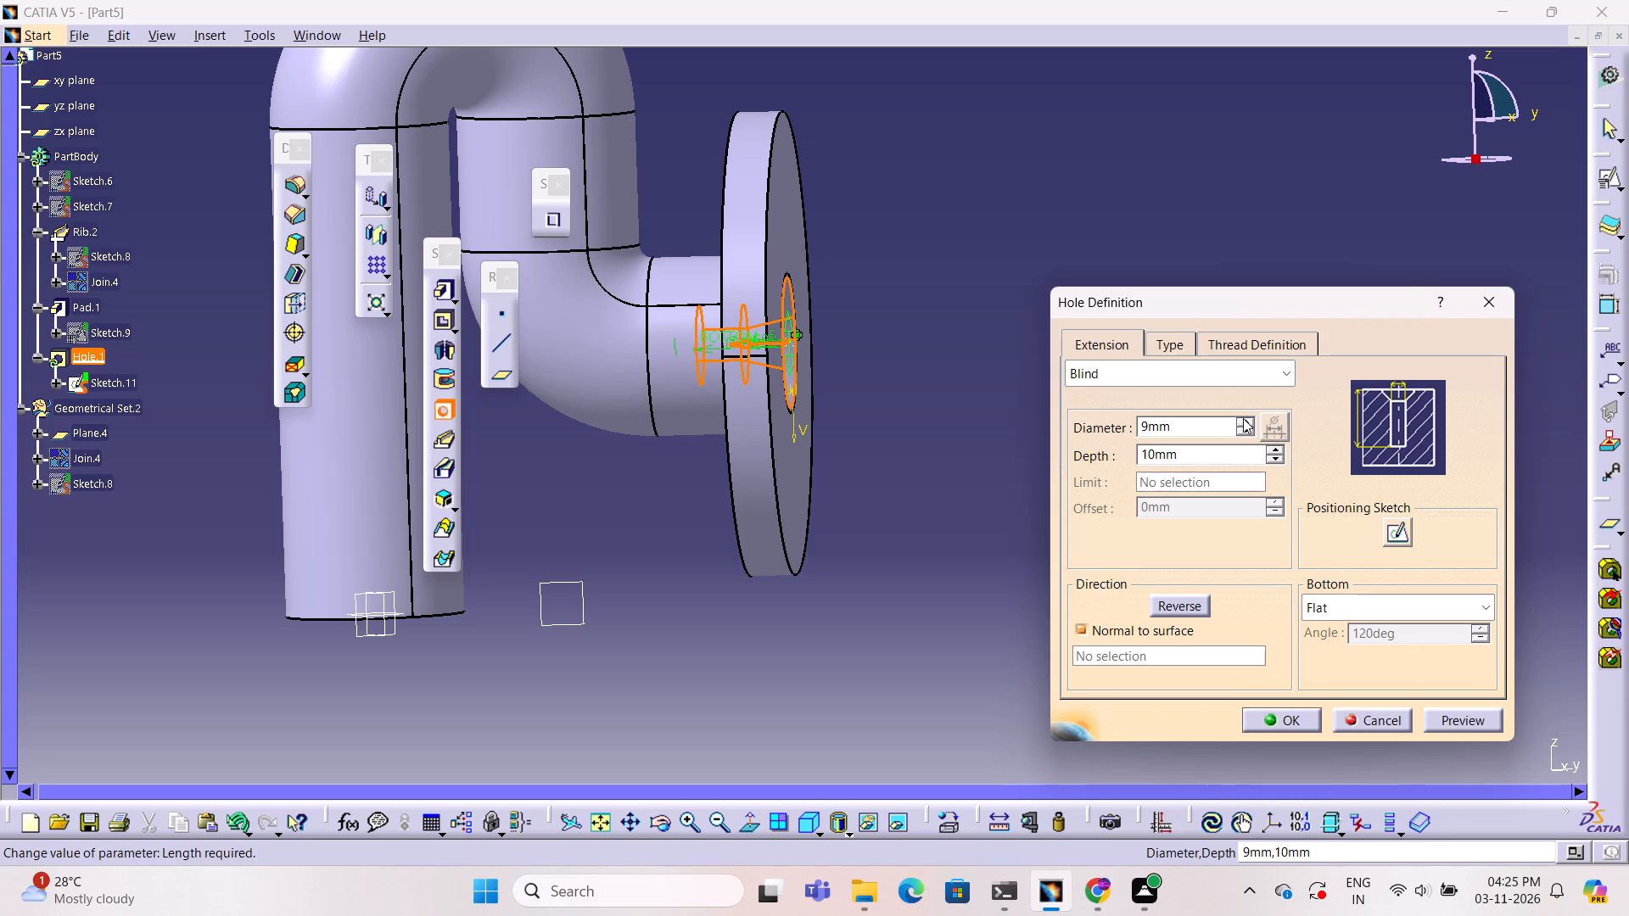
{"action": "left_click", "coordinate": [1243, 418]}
Set the countersink depth to 10 mm and preview the hole.
{"action": "left_click", "coordinate": [1182, 357]}
{"action": "left_click", "coordinate": [1182, 347]}
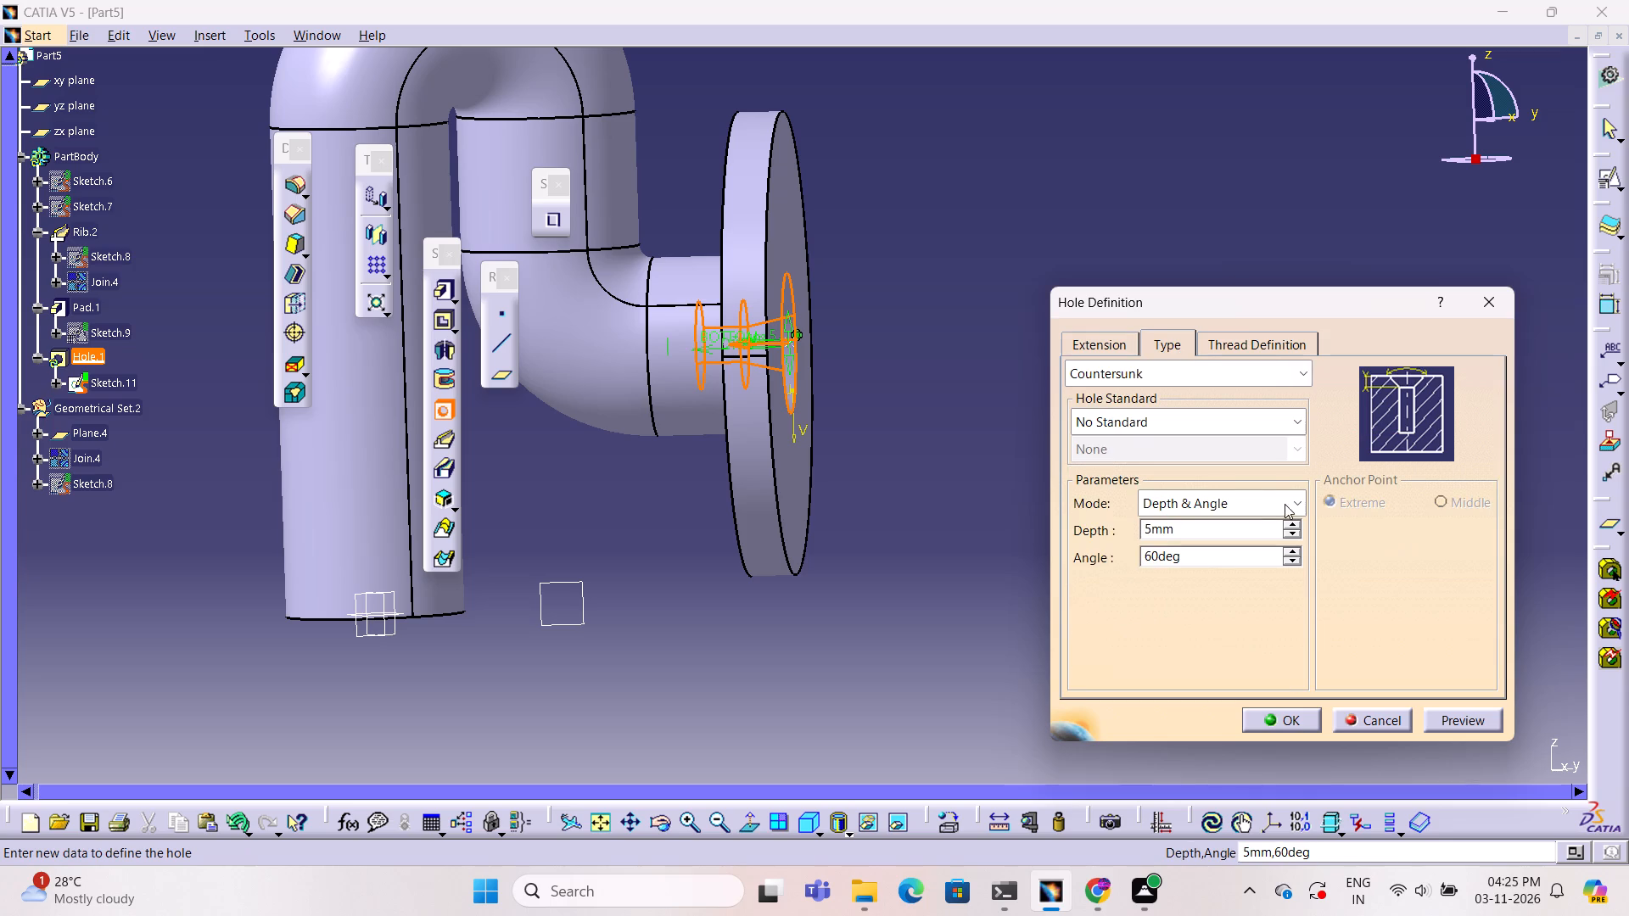
{"action": "left_click", "coordinate": [1289, 522]}
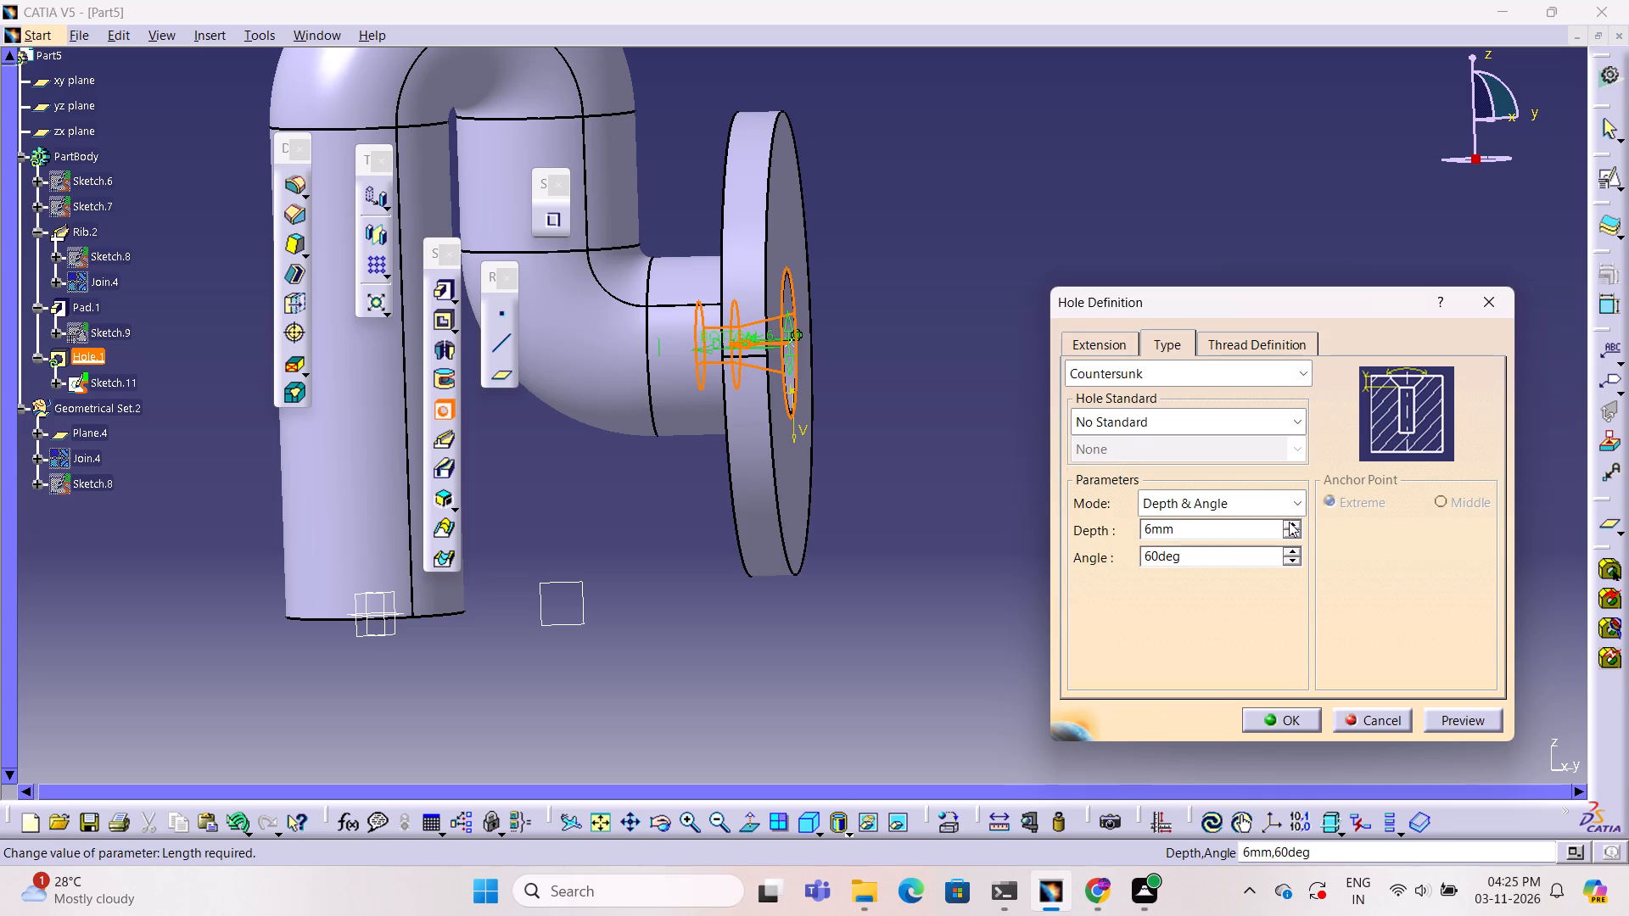
{"action": "left_click", "coordinate": [1291, 529]}
{"action": "left_click", "coordinate": [1291, 529]}
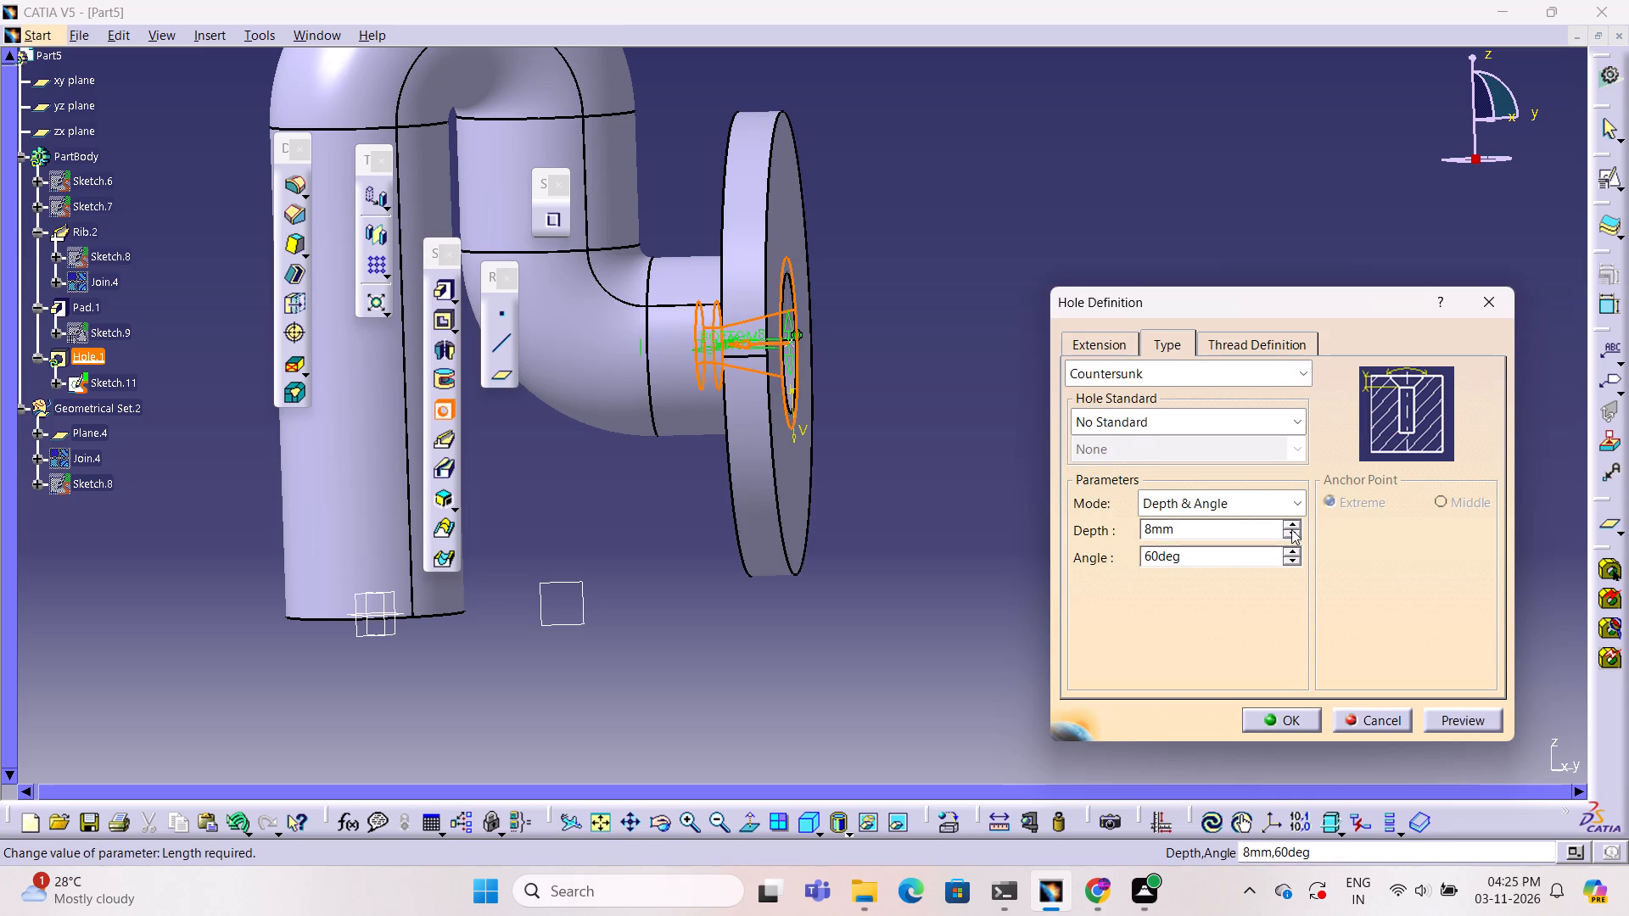
{"action": "double_click", "coordinate": [1291, 529]}
{"action": "left_click", "coordinate": [1290, 522]}
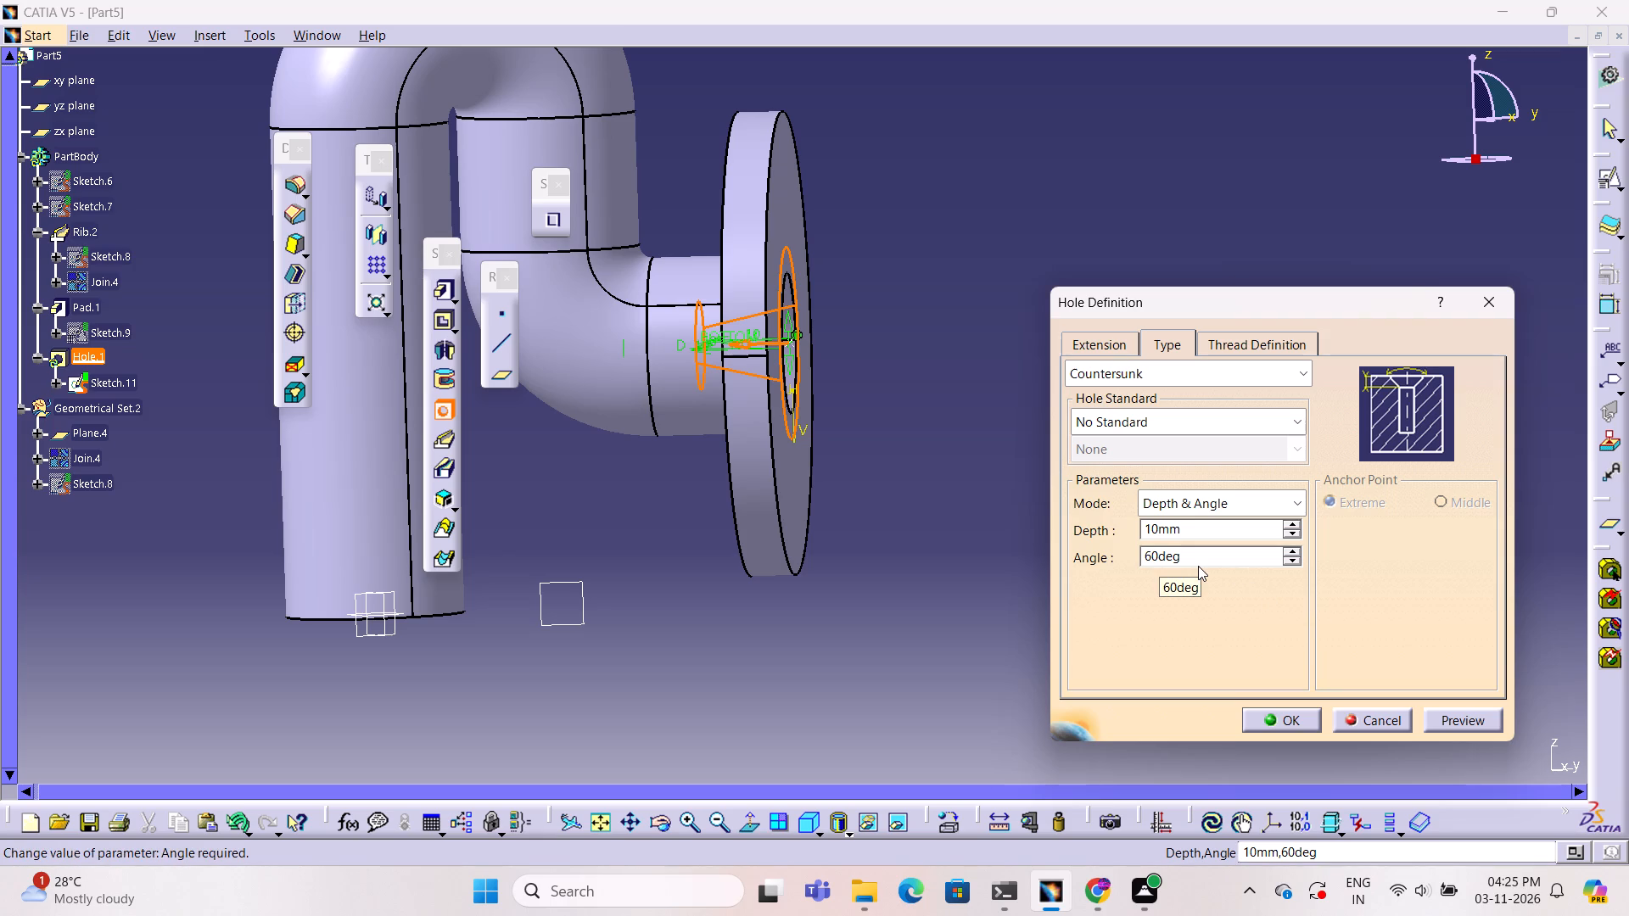
{"action": "left_click", "coordinate": [1470, 717]}
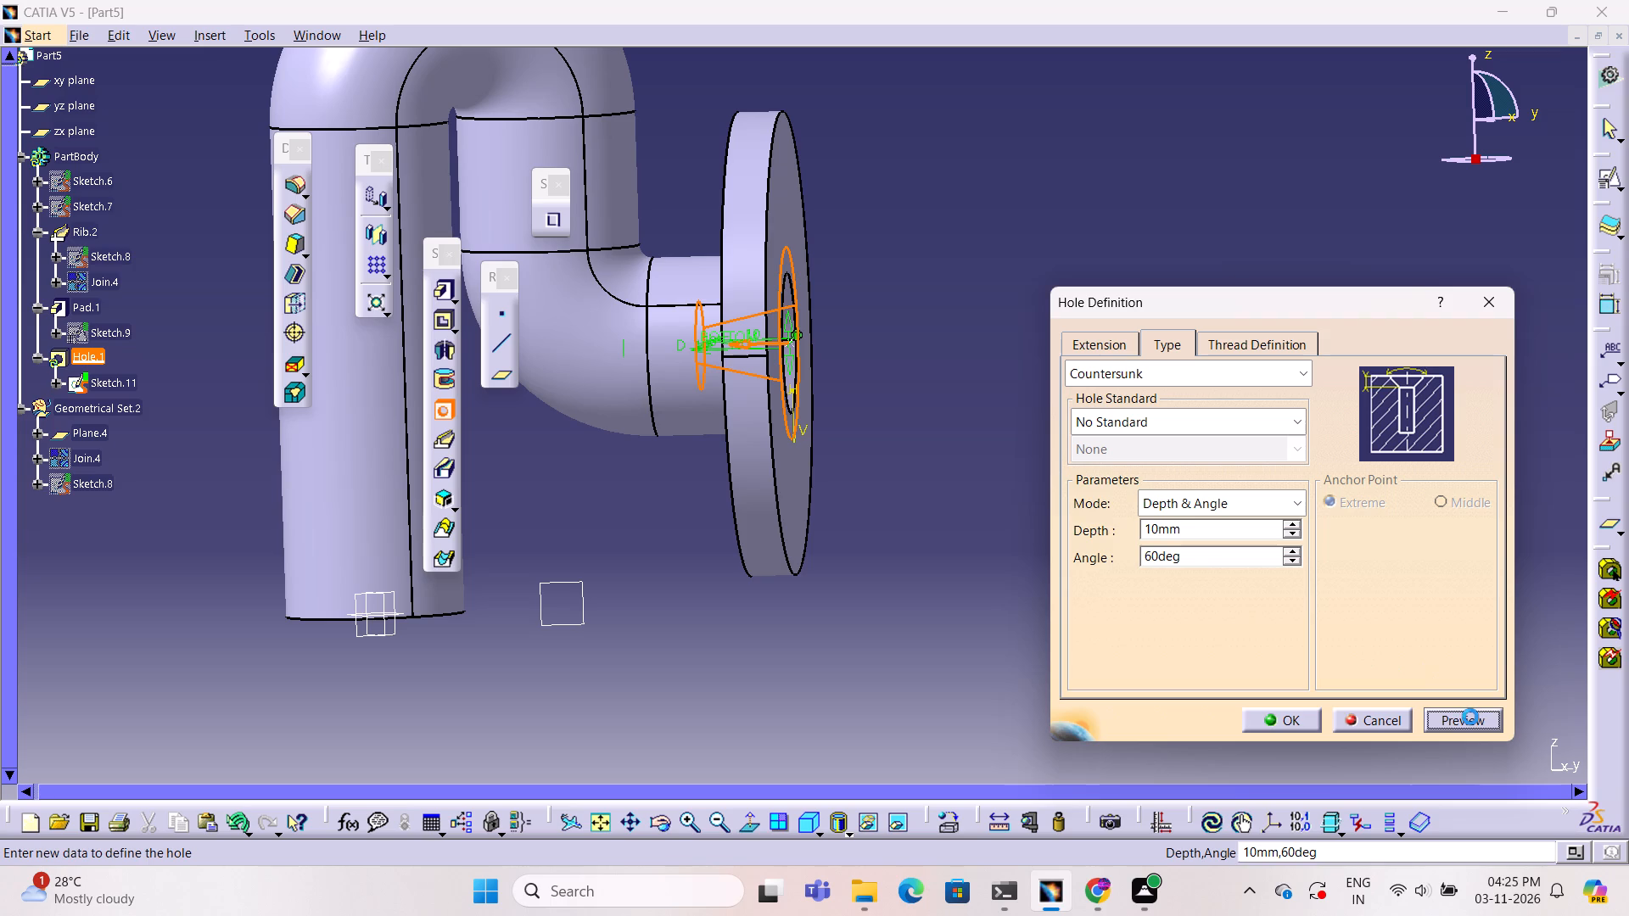
Examine the previewed countersunk hole through the flange from the side and from its open face.
{"action": "middle_click_drag", "start_coordinate": [1079, 515], "coordinate": [939, 537], "text": "ctrl"}
{"action": "right_click_drag", "start_coordinate": [1043, 514], "coordinate": [939, 537], "text": "ctrl"}
{"action": "middle_click_drag", "start_coordinate": [971, 499], "coordinate": [878, 507]}
{"action": "right_click_drag", "start_coordinate": [971, 499], "coordinate": [878, 507], "text": "ctrl"}
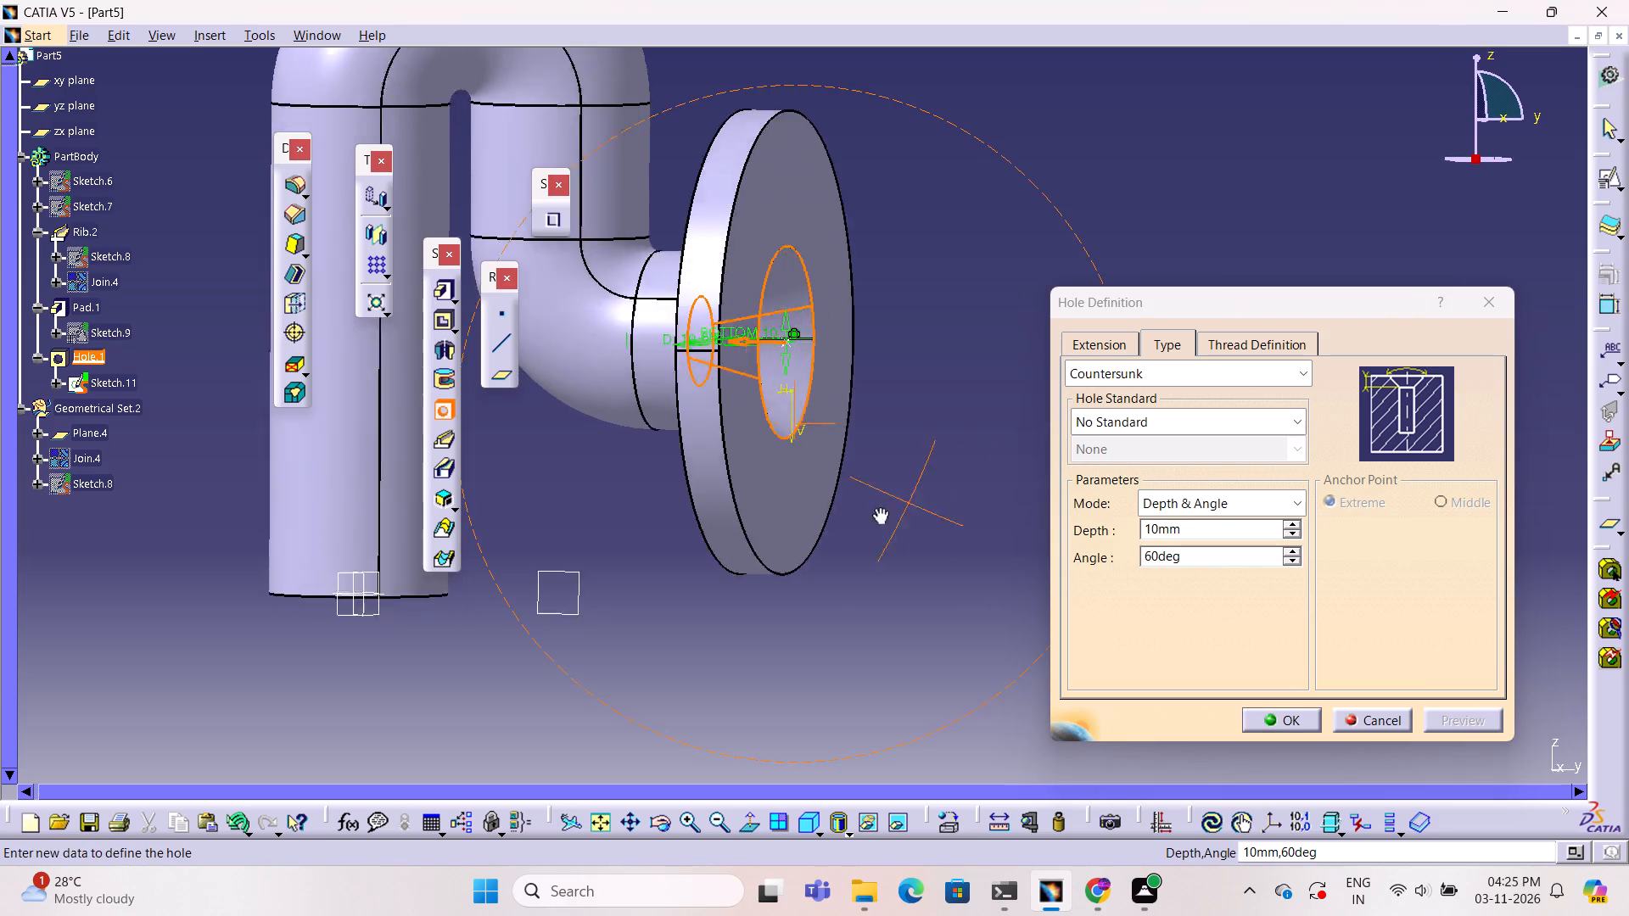
{"action": "middle_click_drag", "start_coordinate": [878, 507], "coordinate": [847, 494]}
{"action": "right_click_drag", "start_coordinate": [878, 507], "coordinate": [847, 494], "text": "ctrl"}
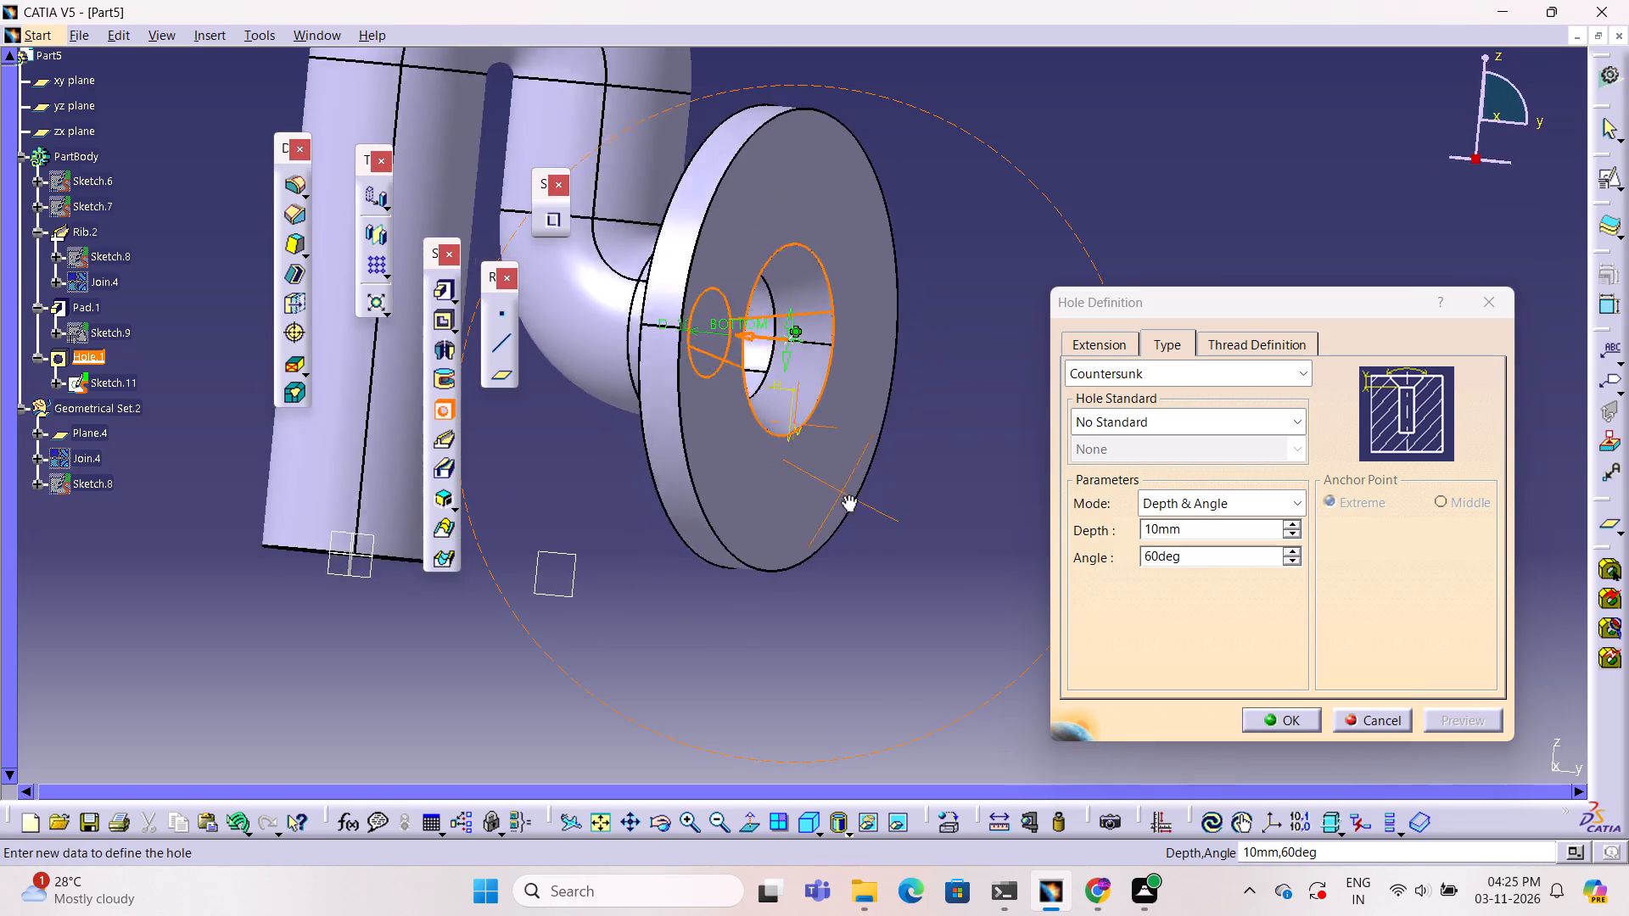
{"action": "middle_click_drag", "start_coordinate": [847, 494], "coordinate": [988, 516]}
{"action": "right_click_drag", "start_coordinate": [847, 494], "coordinate": [988, 516], "text": "ctrl"}
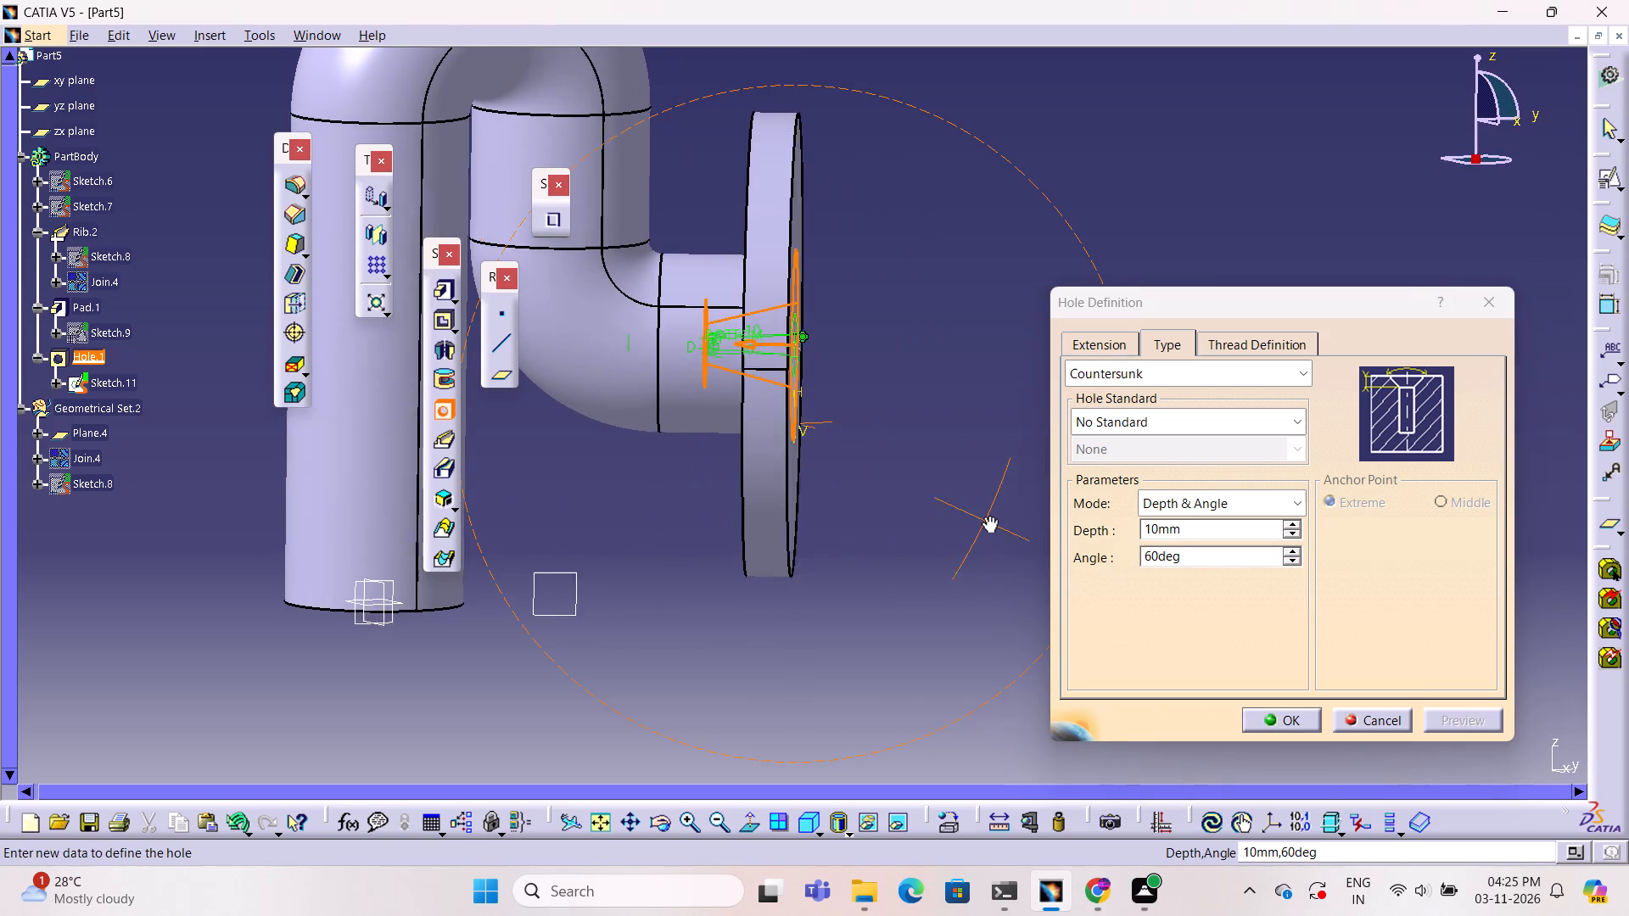
{"action": "middle_click_drag", "start_coordinate": [988, 516], "coordinate": [989, 503]}
{"action": "right_click_drag", "start_coordinate": [988, 516], "coordinate": [989, 503], "text": "ctrl"}
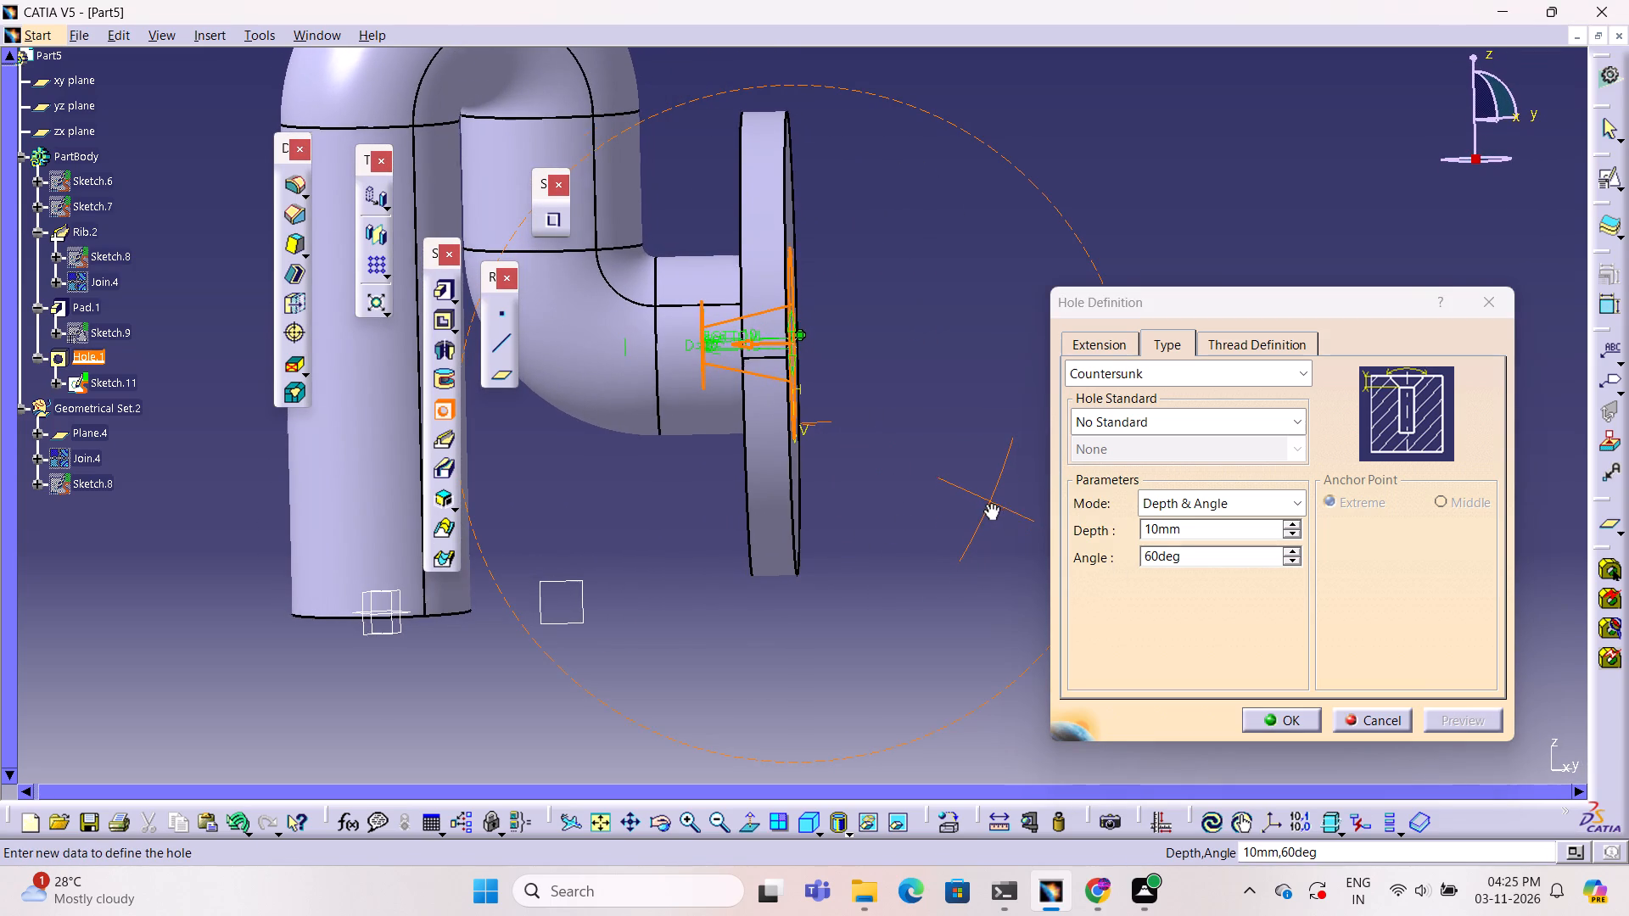
{"action": "middle_click_drag", "start_coordinate": [989, 503], "coordinate": [706, 572]}
{"action": "right_click_drag", "start_coordinate": [989, 503], "coordinate": [706, 572], "text": "ctrl"}
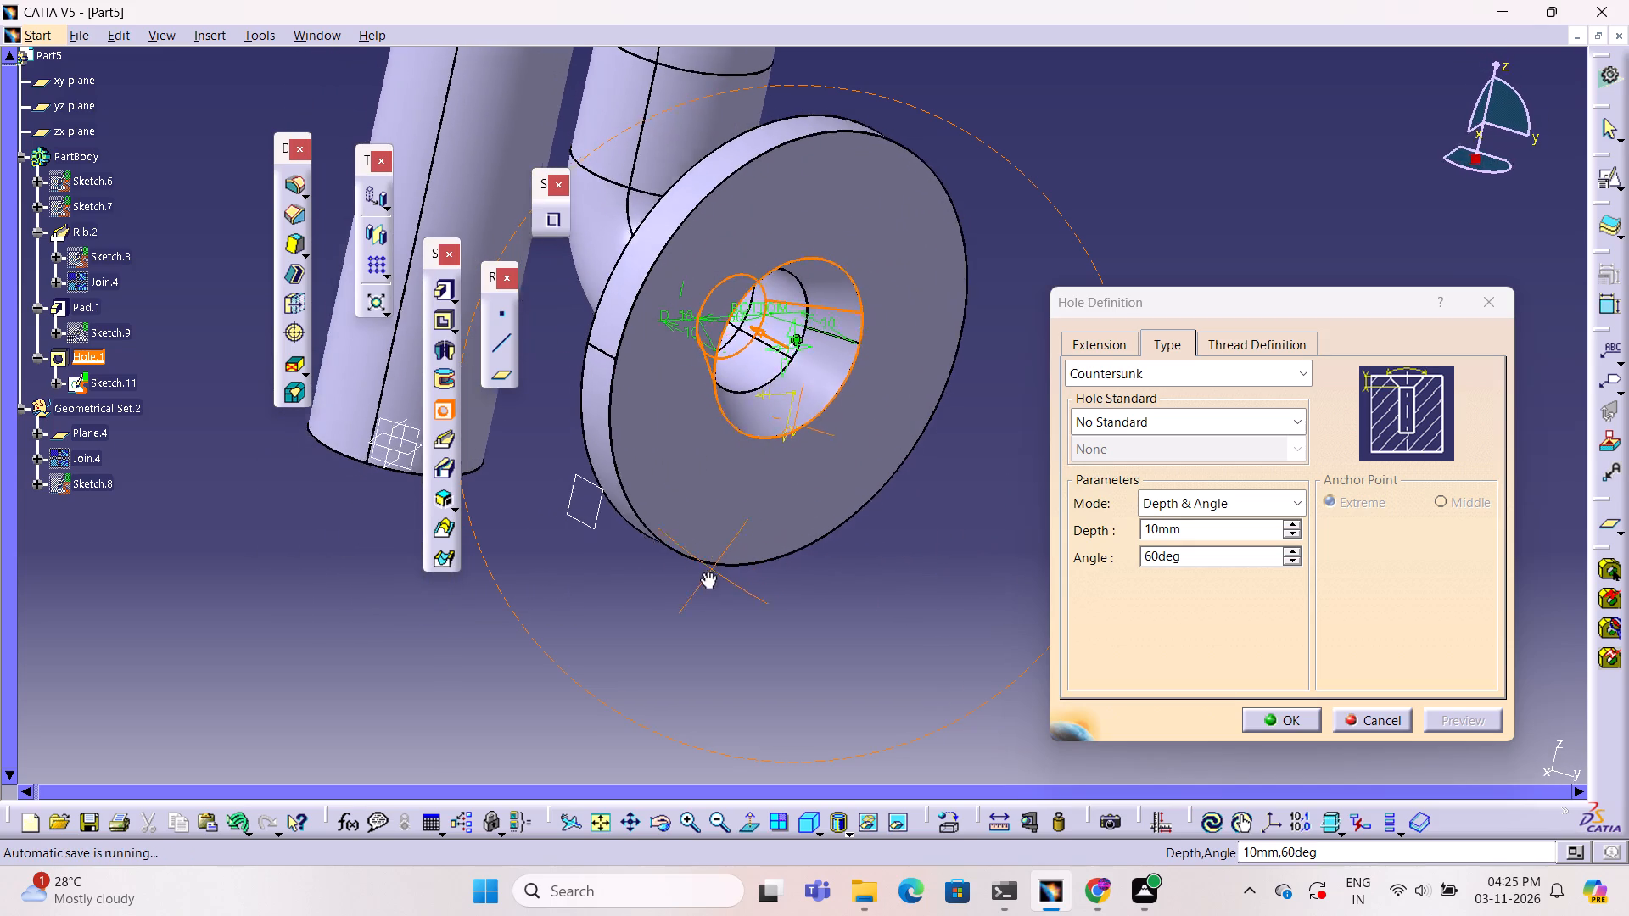
{"action": "middle_click_drag", "start_coordinate": [706, 572], "coordinate": [993, 592]}
{"action": "right_click_drag", "start_coordinate": [706, 572], "coordinate": [993, 592], "text": "ctrl"}
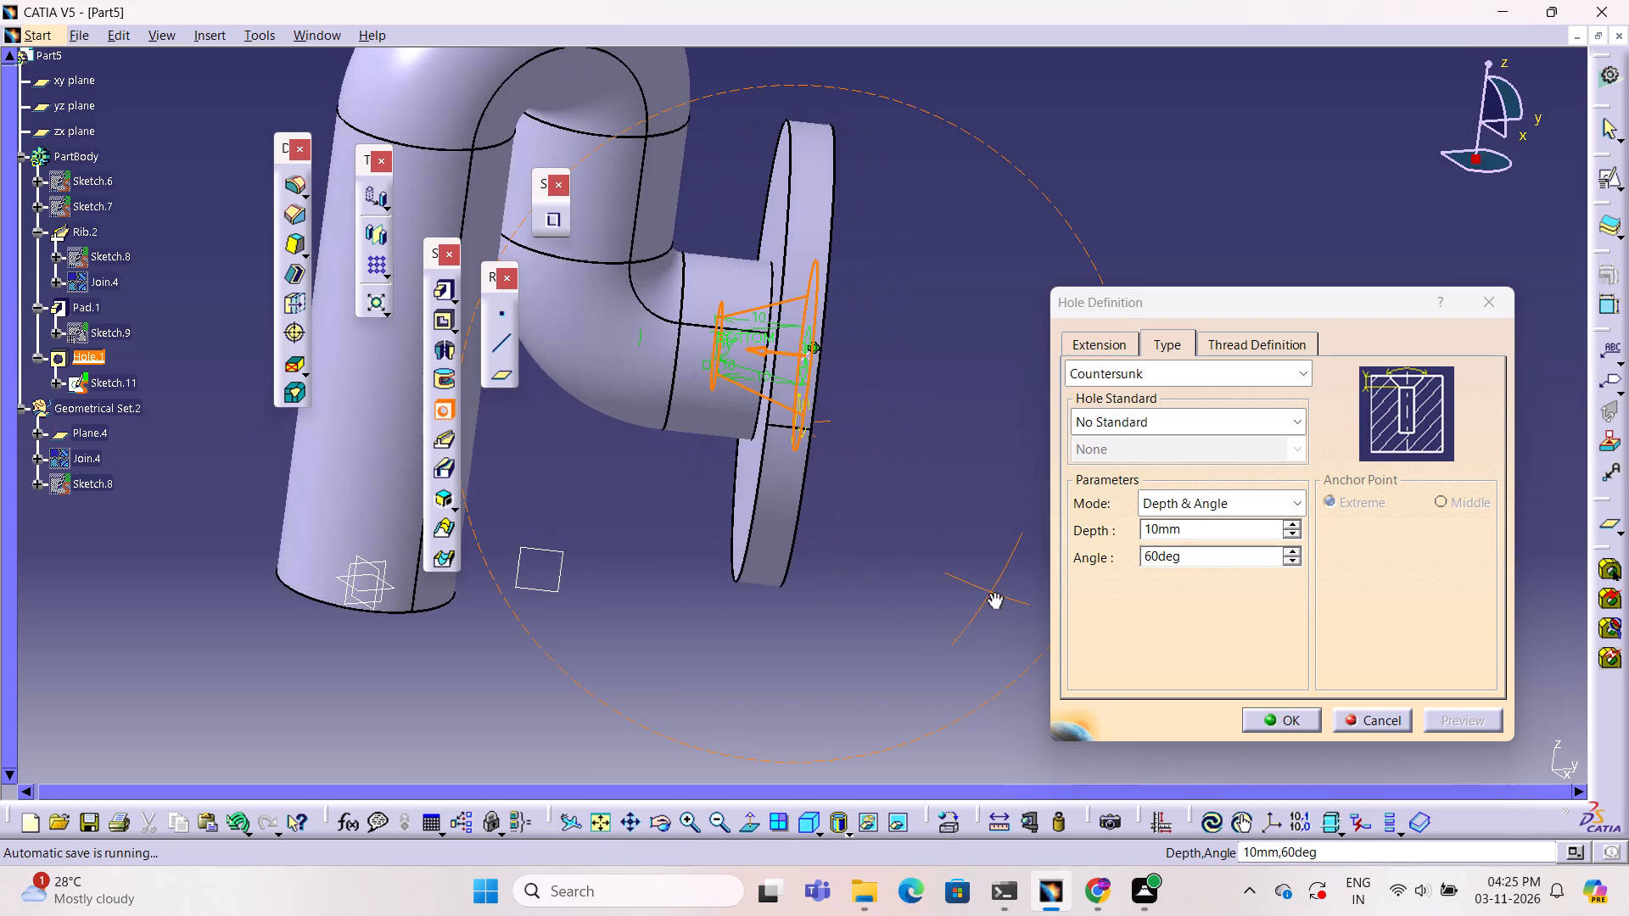
{"action": "middle_click_drag", "start_coordinate": [993, 592], "coordinate": [865, 442]}
{"action": "right_click_drag", "start_coordinate": [993, 592], "coordinate": [865, 442], "text": "ctrl"}
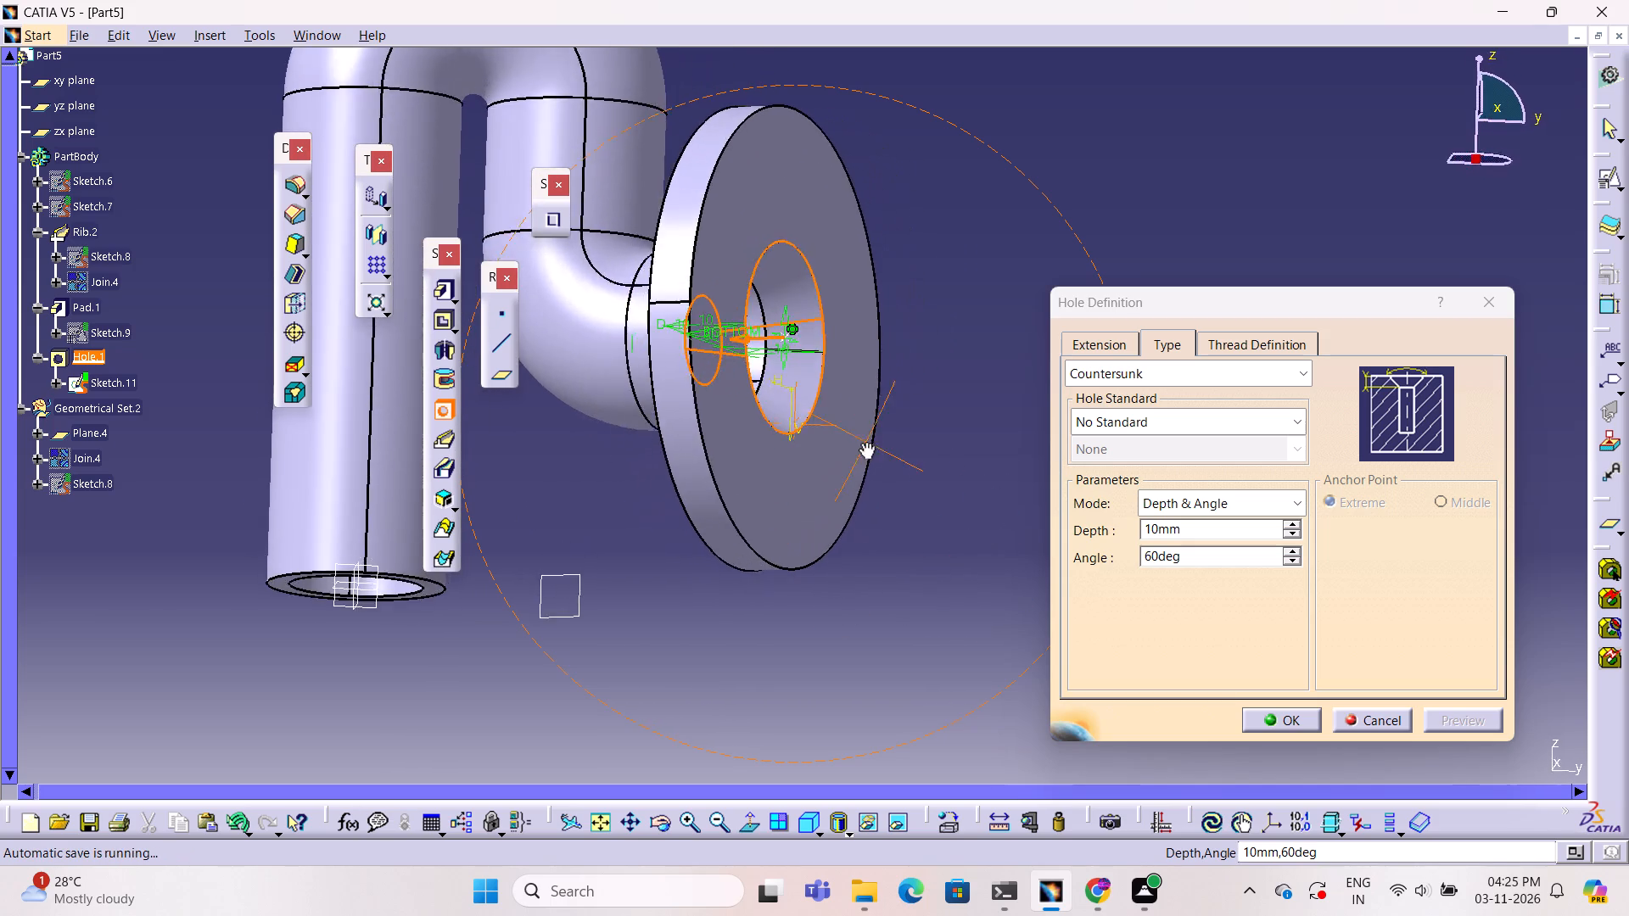
{"action": "middle_click_drag", "start_coordinate": [865, 442], "coordinate": [997, 538]}
{"action": "right_click_drag", "start_coordinate": [865, 442], "coordinate": [997, 538], "text": "ctrl"}
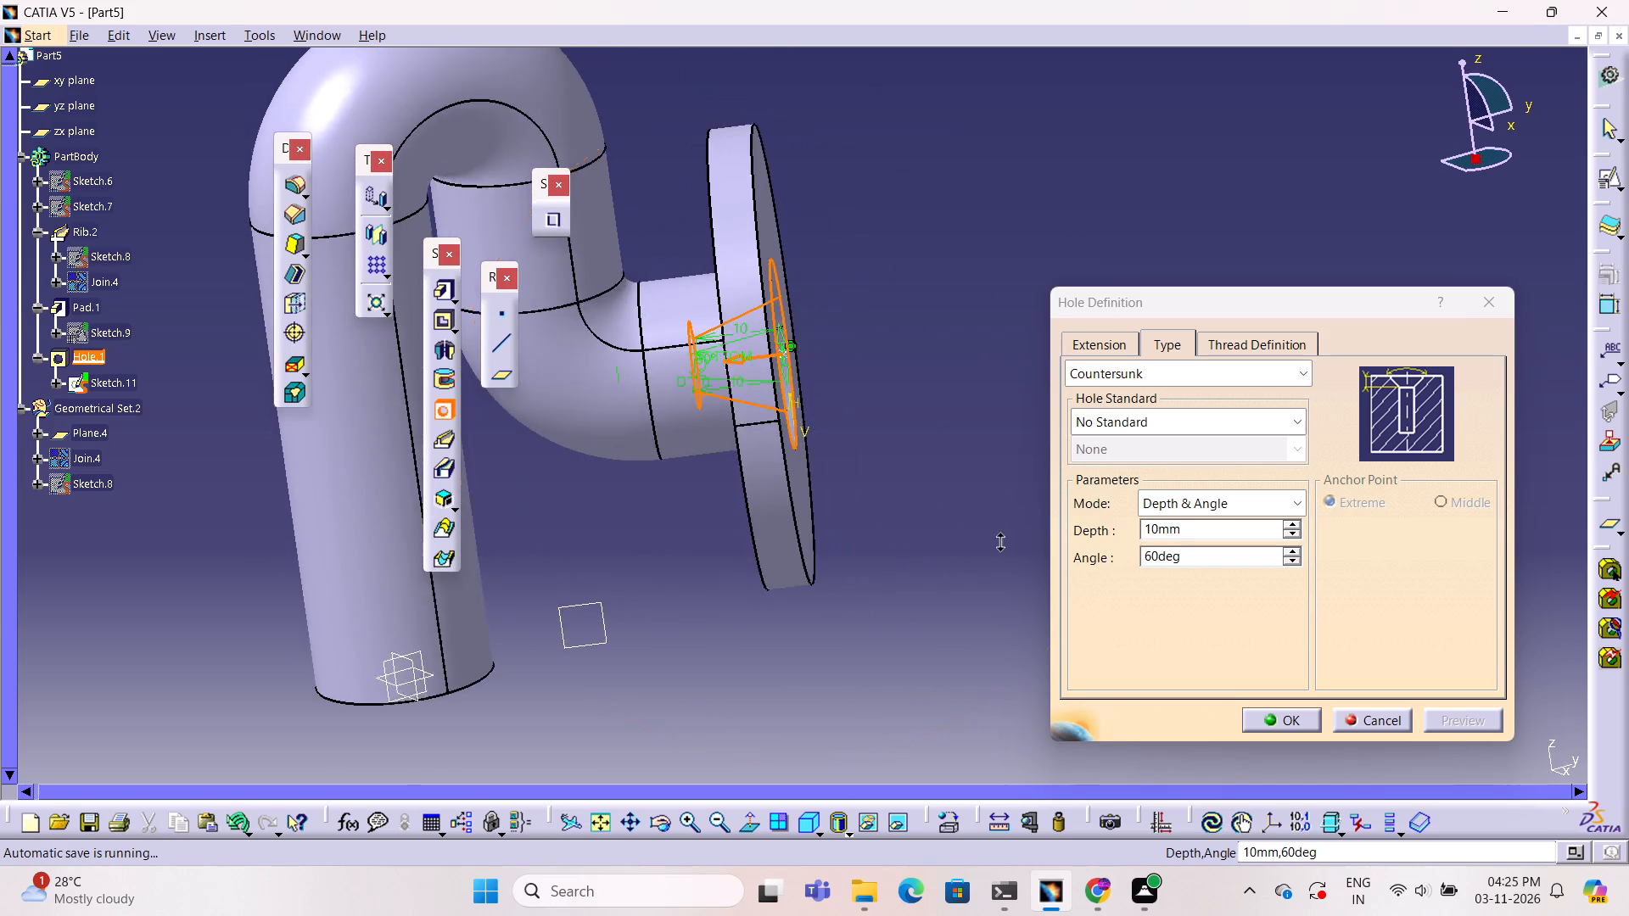
{"action": "right_click_drag", "start_coordinate": [997, 538], "coordinate": [951, 498], "text": "ctrl"}
{"action": "middle_click_drag", "start_coordinate": [994, 544], "coordinate": [982, 556], "text": "ctrl"}
{"action": "middle_click_drag", "start_coordinate": [977, 561], "coordinate": [958, 576], "text": "ctrl"}
{"action": "middle_click_drag", "start_coordinate": [956, 577], "coordinate": [951, 498], "text": "ctrl"}
Accept the flat-bottomed blind countersunk hole with a 10 mm diameter and 10 mm depth.
{"action": "left_click", "coordinate": [1123, 348]}
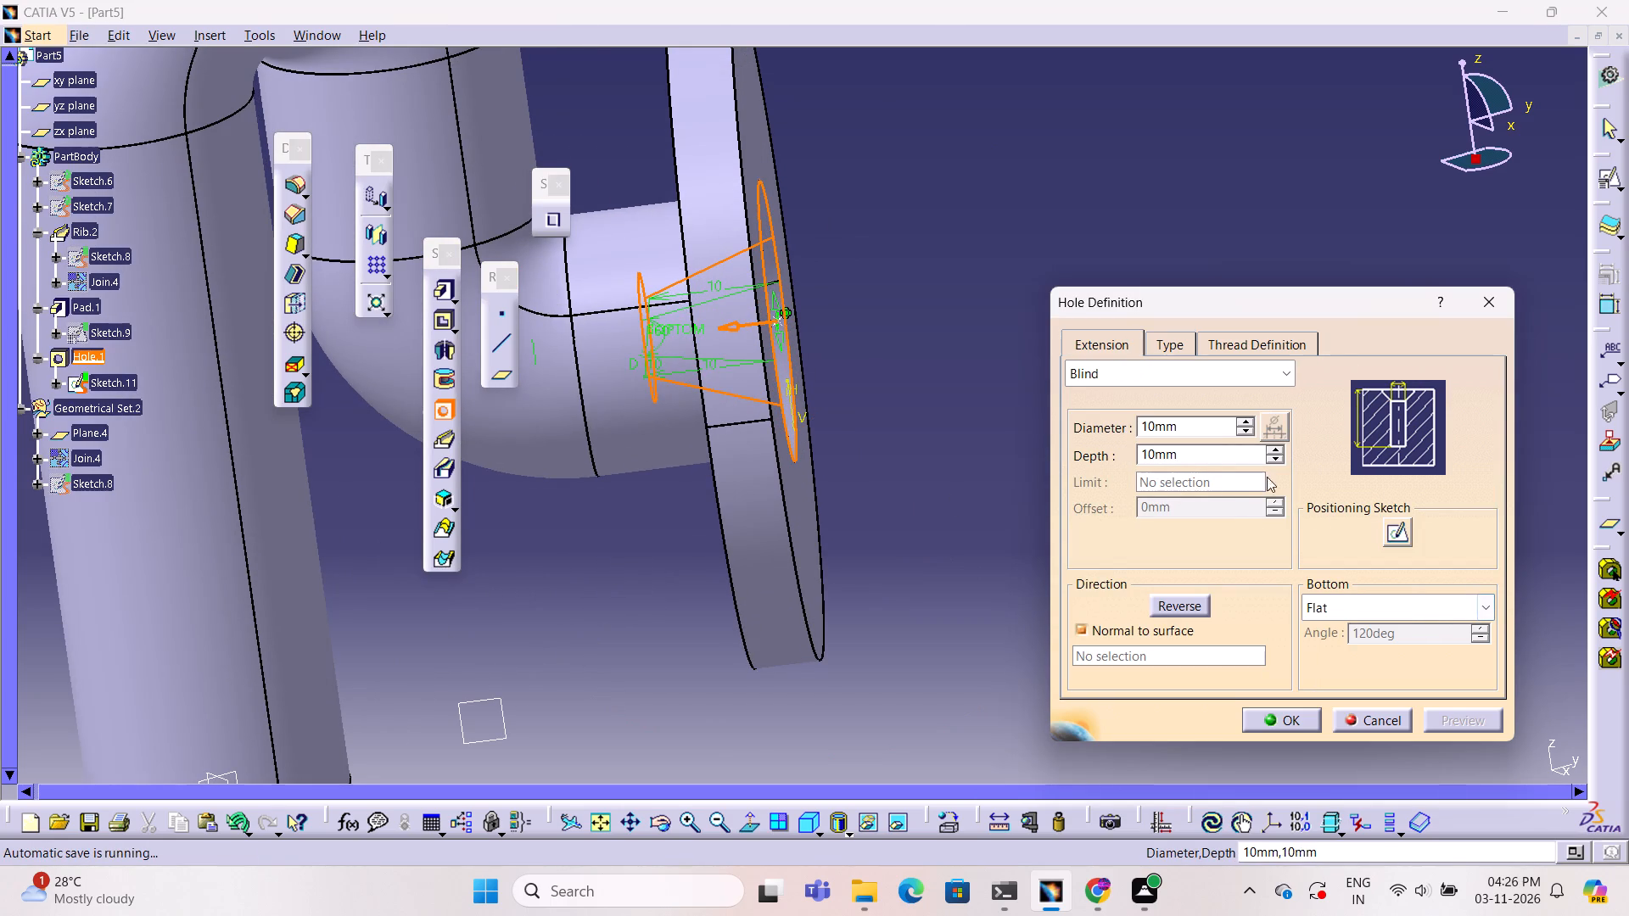
{"action": "left_click", "coordinate": [1291, 718]}
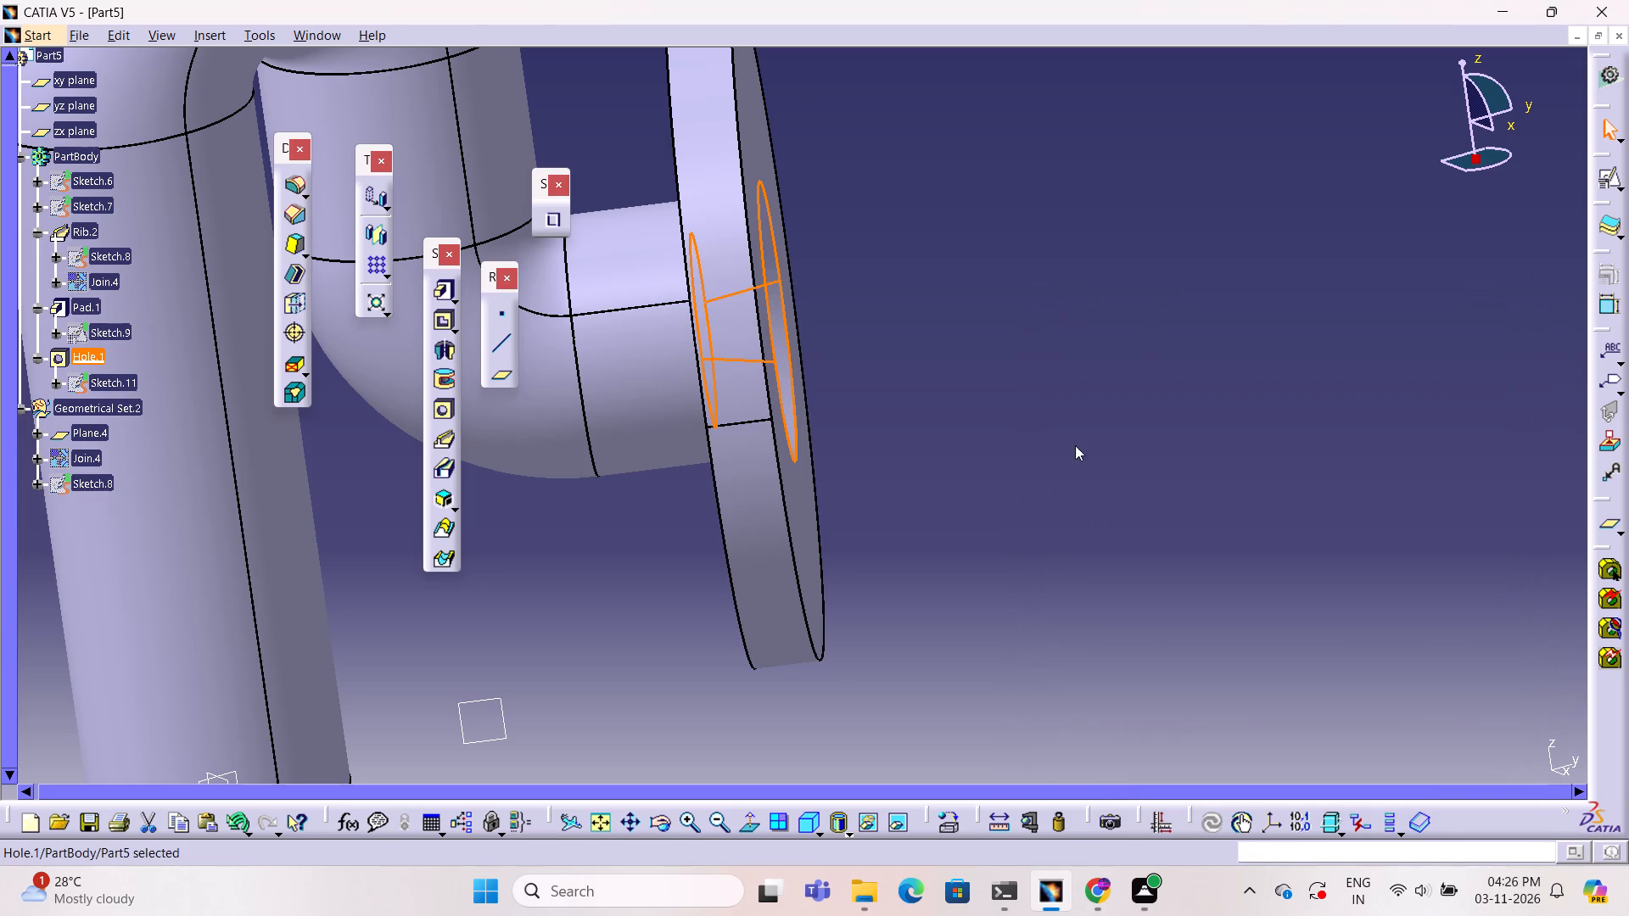
Inspect the finished countersunk hole in the flange up close and in the whole part.
{"action": "middle_click_drag", "start_coordinate": [1083, 434], "coordinate": [1021, 541], "text": "ctrl"}
{"action": "right_click_drag", "start_coordinate": [1084, 434], "coordinate": [1141, 500], "text": "ctrl"}
{"action": "middle_click_drag", "start_coordinate": [1021, 541], "coordinate": [1158, 623], "text": "ctrl"}
{"action": "right_click", "coordinate": [1281, 458], "text": "ctrl"}
{"action": "right_click_drag", "start_coordinate": [1281, 458], "coordinate": [1158, 617], "text": "ctrl"}
{"action": "right_click_drag", "start_coordinate": [1160, 593], "coordinate": [1161, 583]}
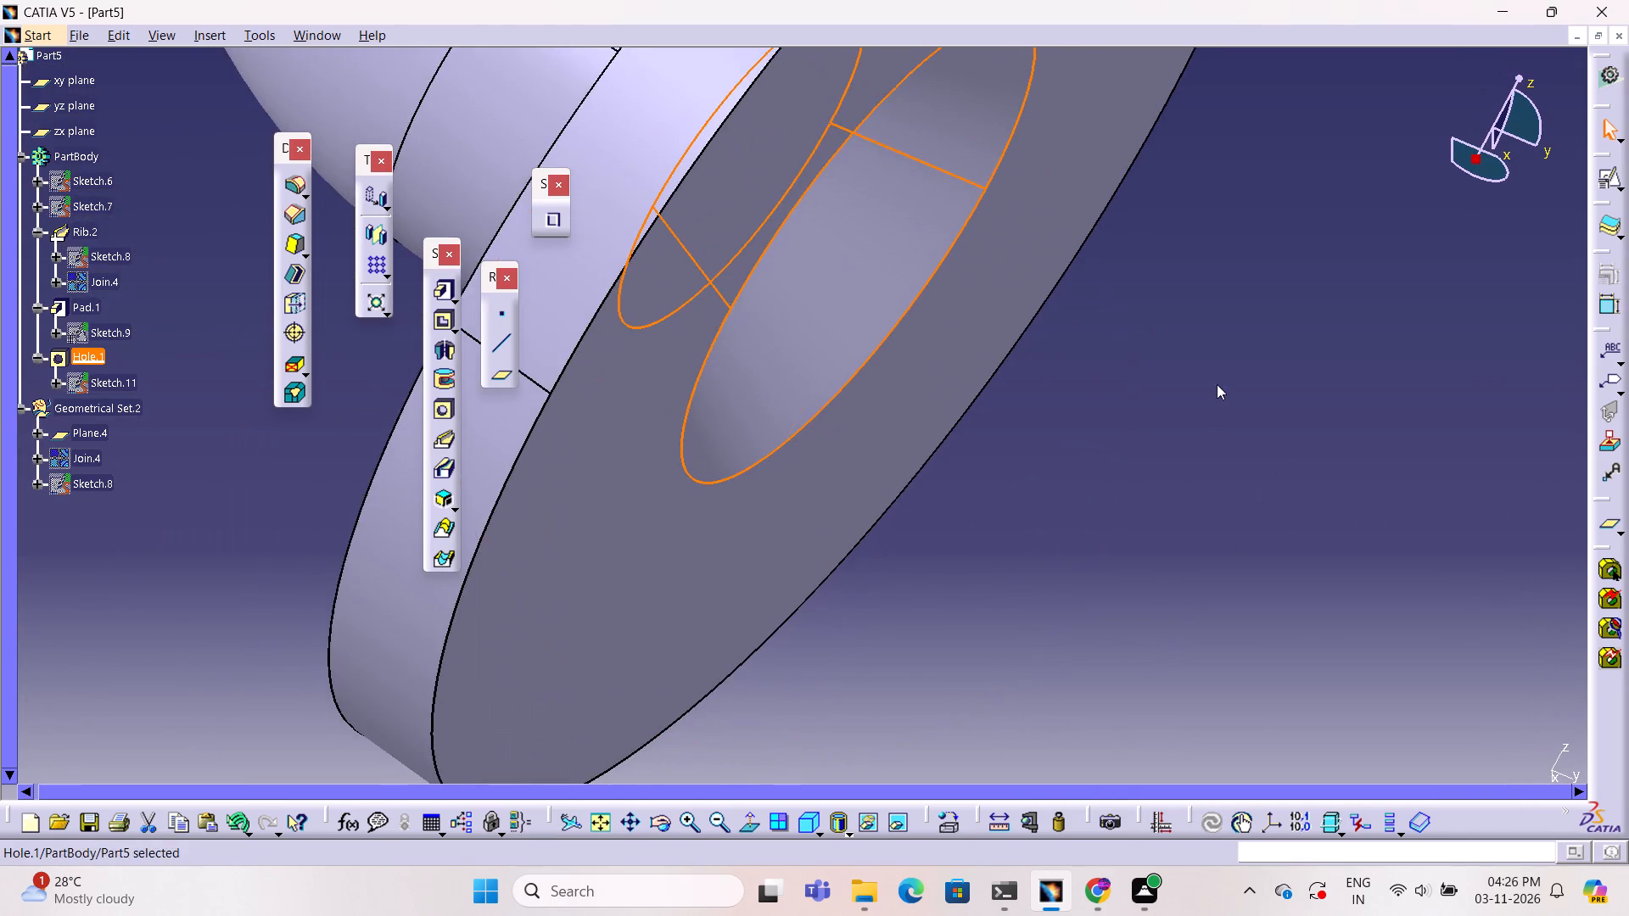
{"action": "middle_click_drag", "start_coordinate": [1217, 384], "coordinate": [1139, 566], "text": "ctrl"}
{"action": "left_click", "coordinate": [1084, 499]}
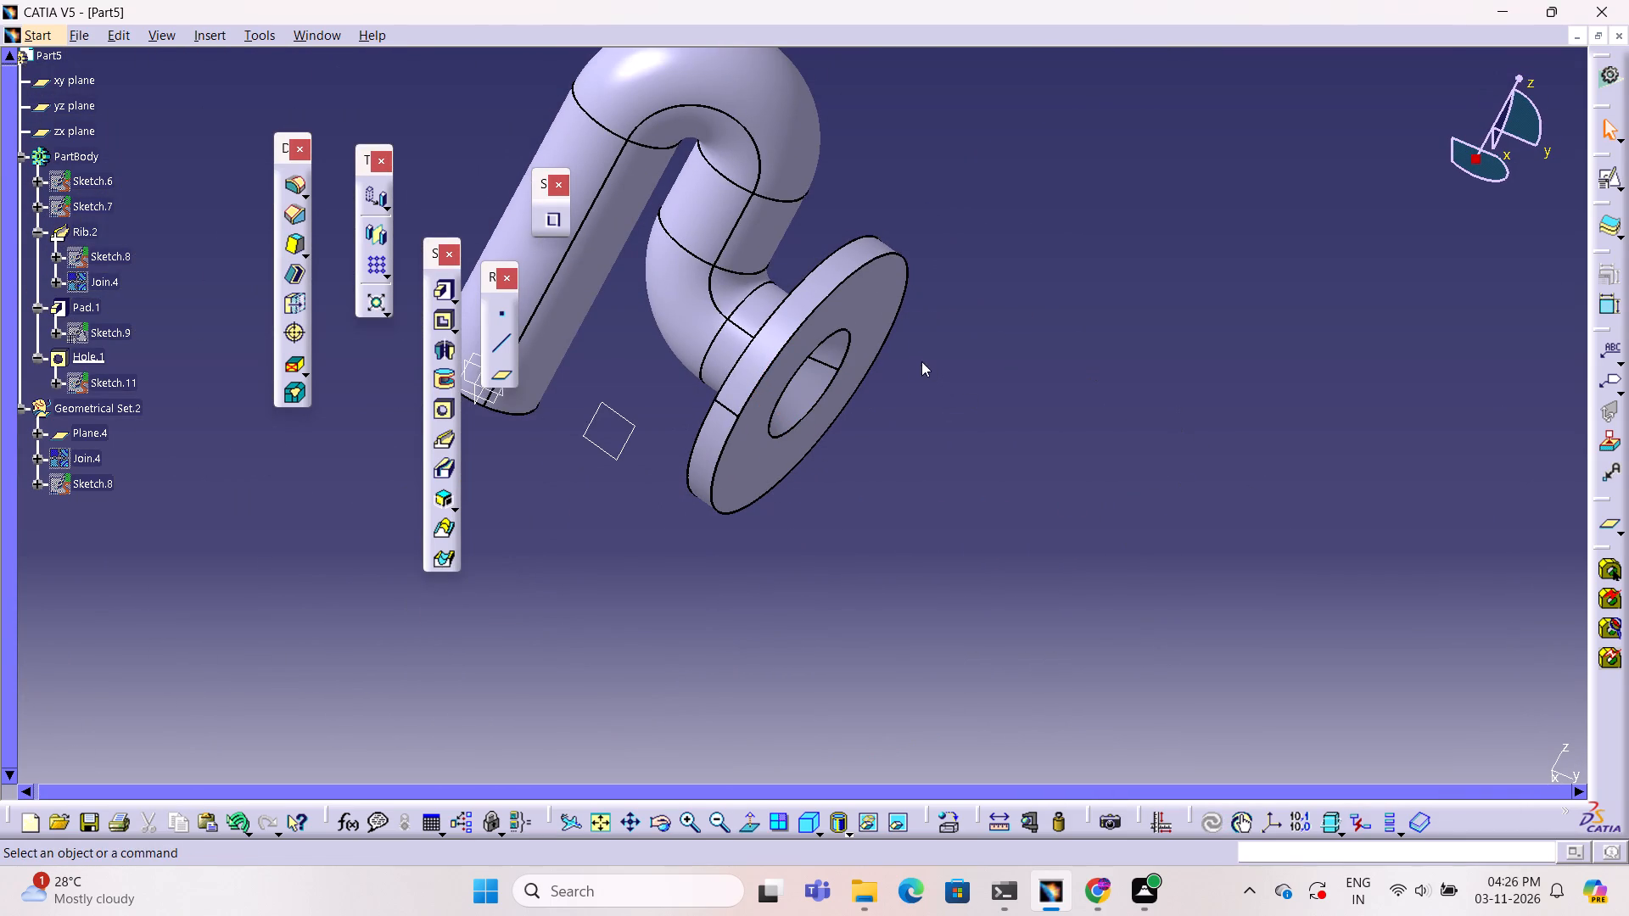
Start a positioned sketch on the flange's outer face with implicit origin and orientation.
{"action": "middle_click_drag", "start_coordinate": [1100, 505], "coordinate": [876, 326], "text": "ctrl"}
{"action": "right_click_drag", "start_coordinate": [1100, 505], "coordinate": [876, 326], "text": "ctrl"}
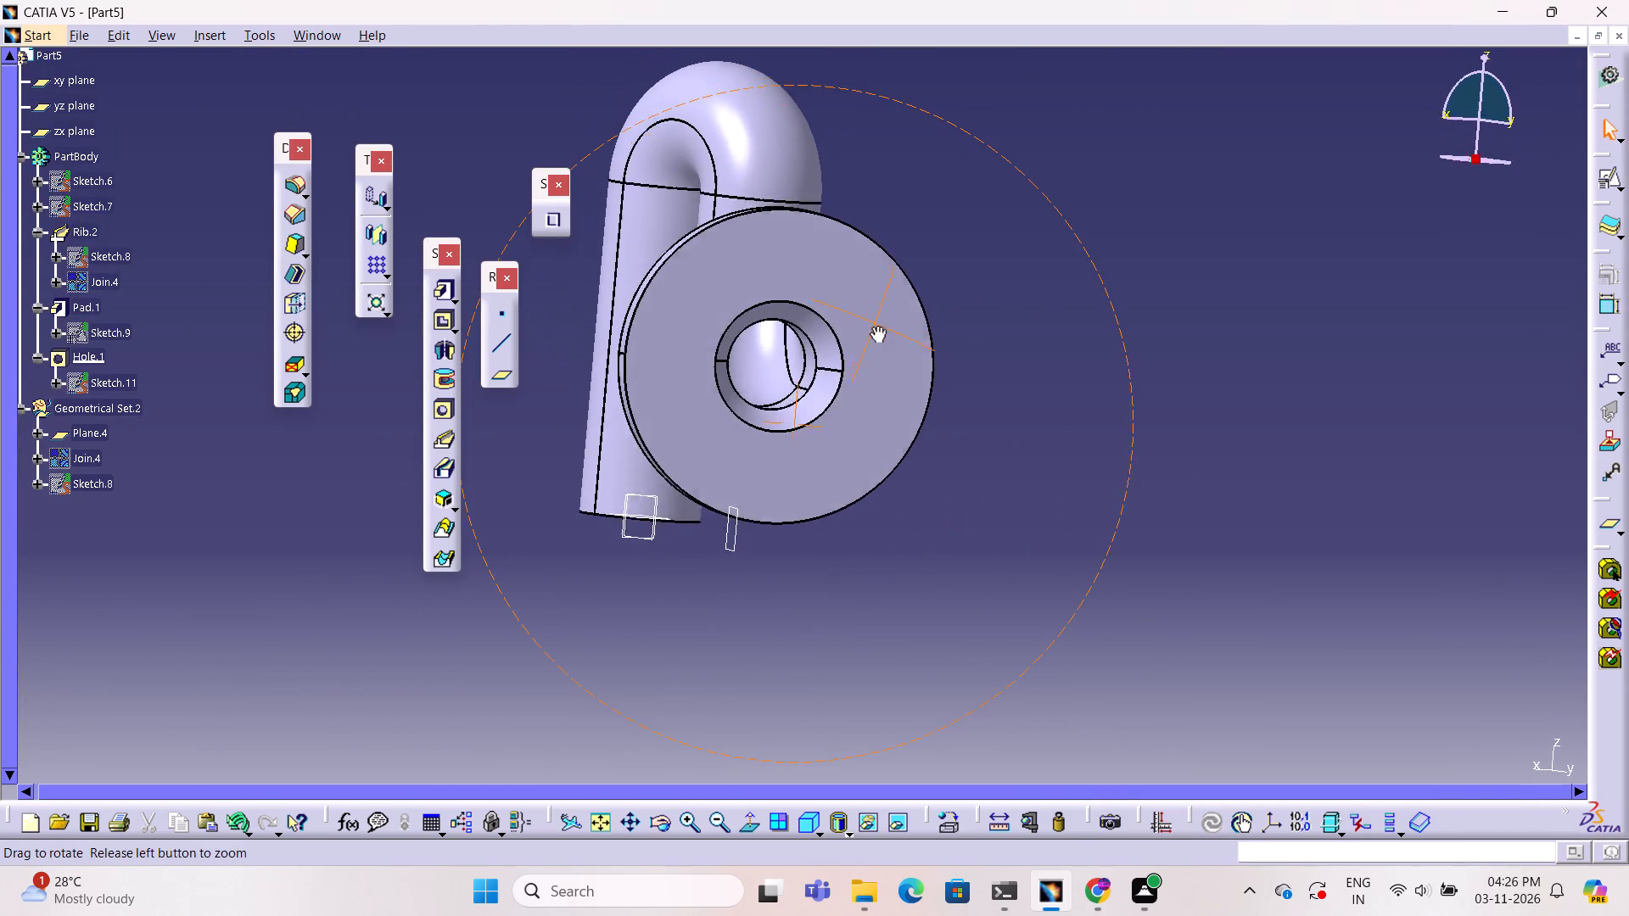
{"action": "middle_click_drag", "start_coordinate": [876, 326], "coordinate": [855, 447], "text": "ctrl"}
{"action": "right_click_drag", "start_coordinate": [876, 326], "coordinate": [855, 447], "text": "ctrl"}
{"action": "left_click", "coordinate": [883, 356]}
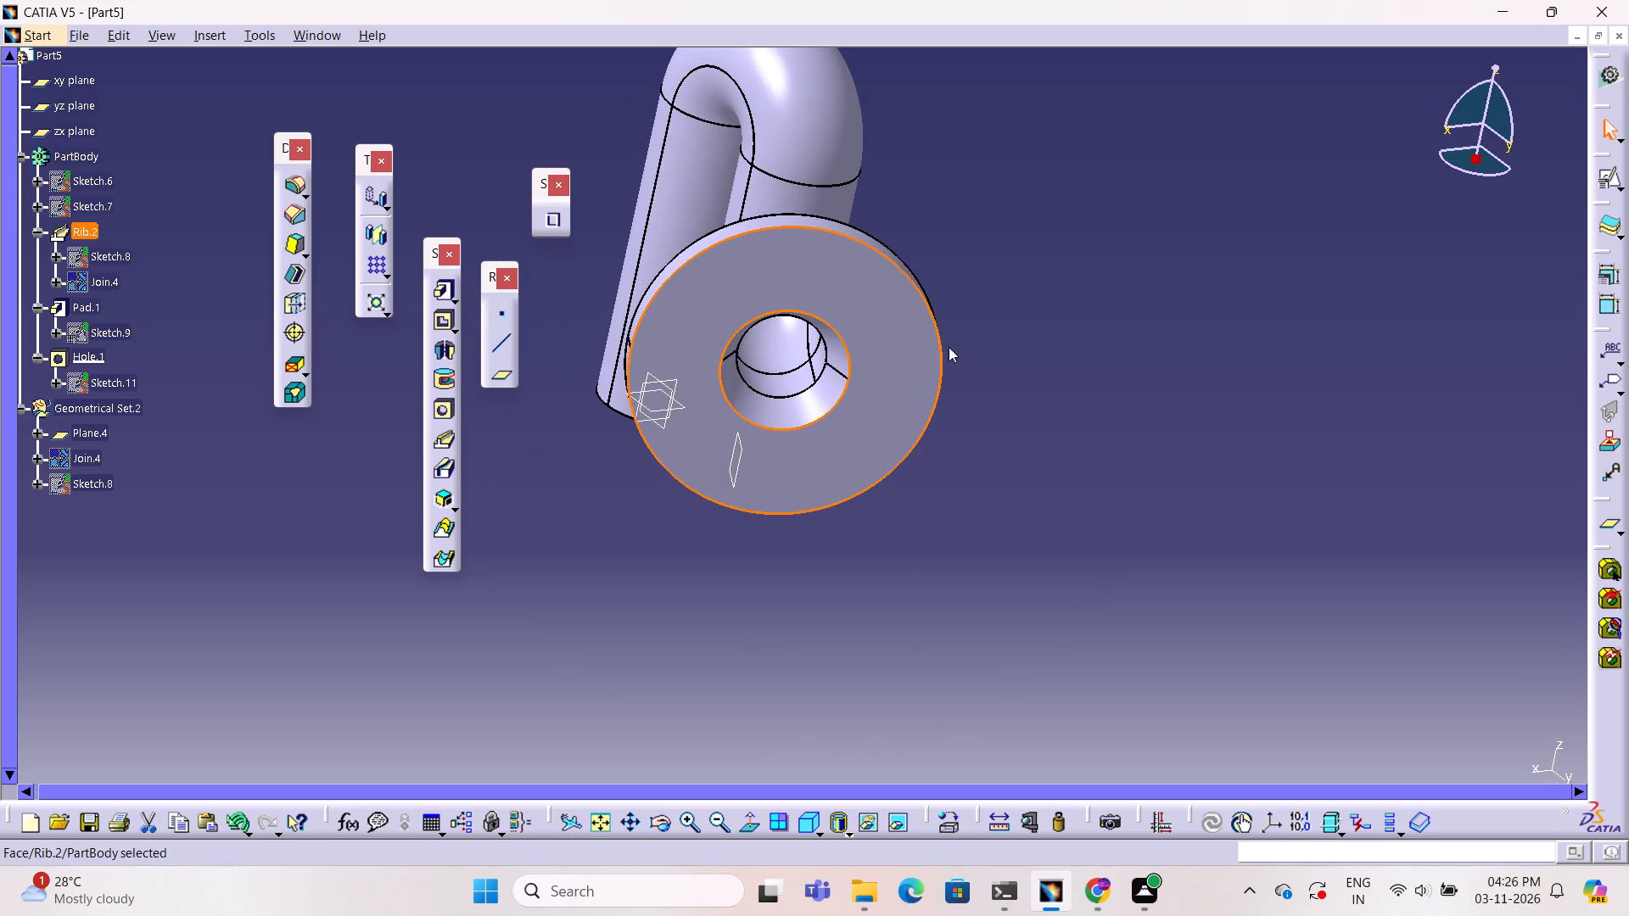
{"action": "left_click", "coordinate": [1605, 178]}
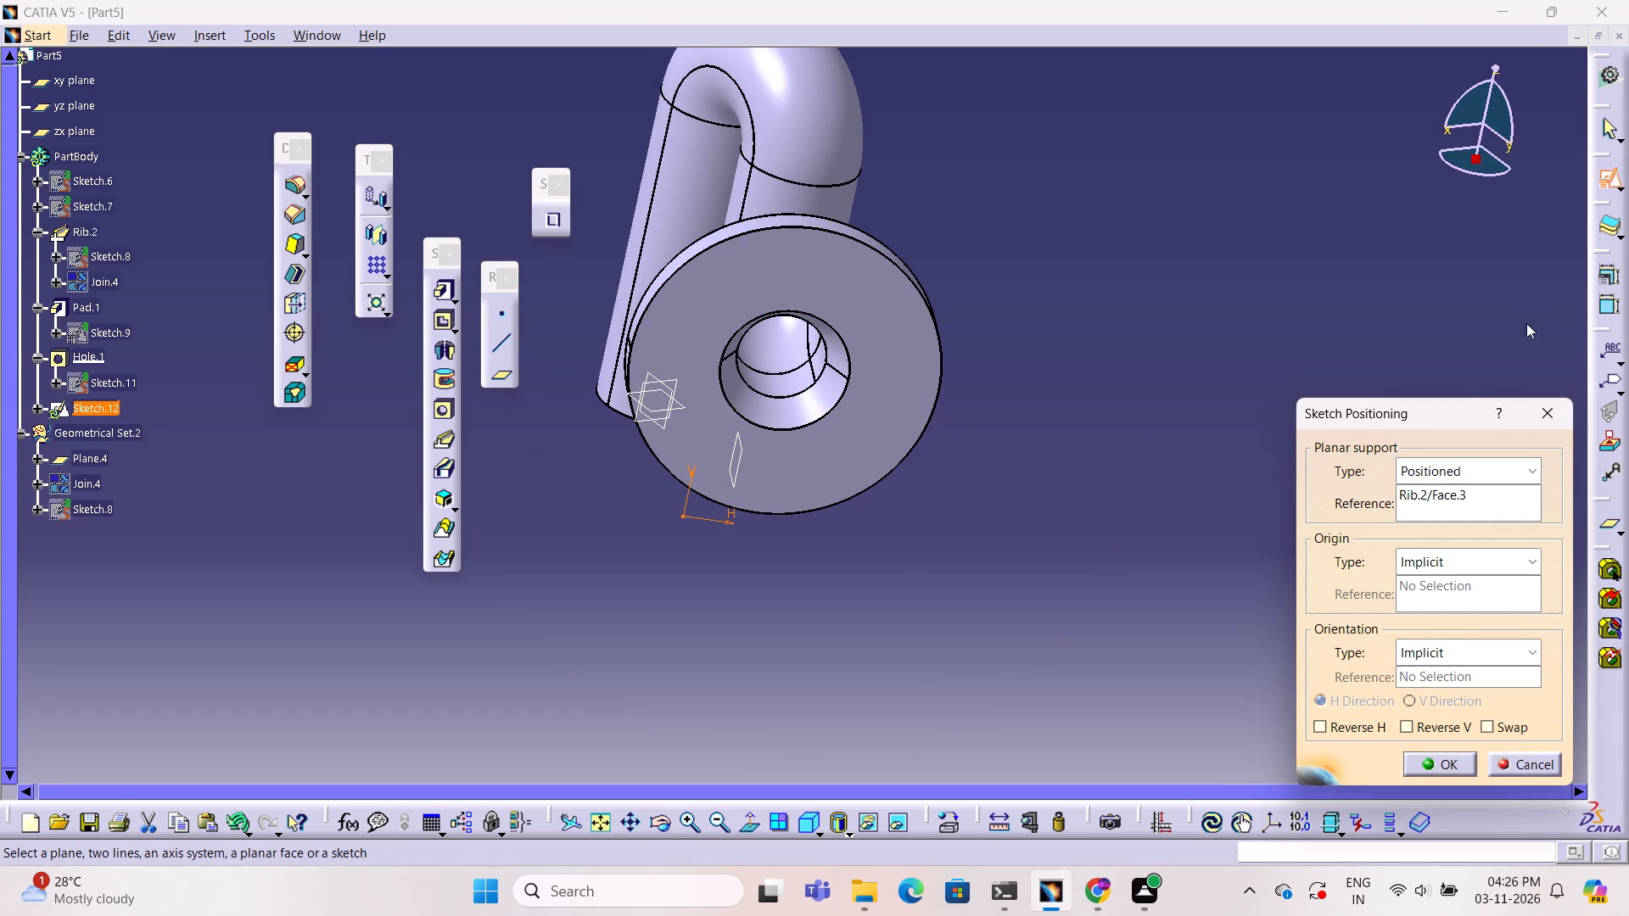
{"action": "left_click", "coordinate": [1455, 756]}
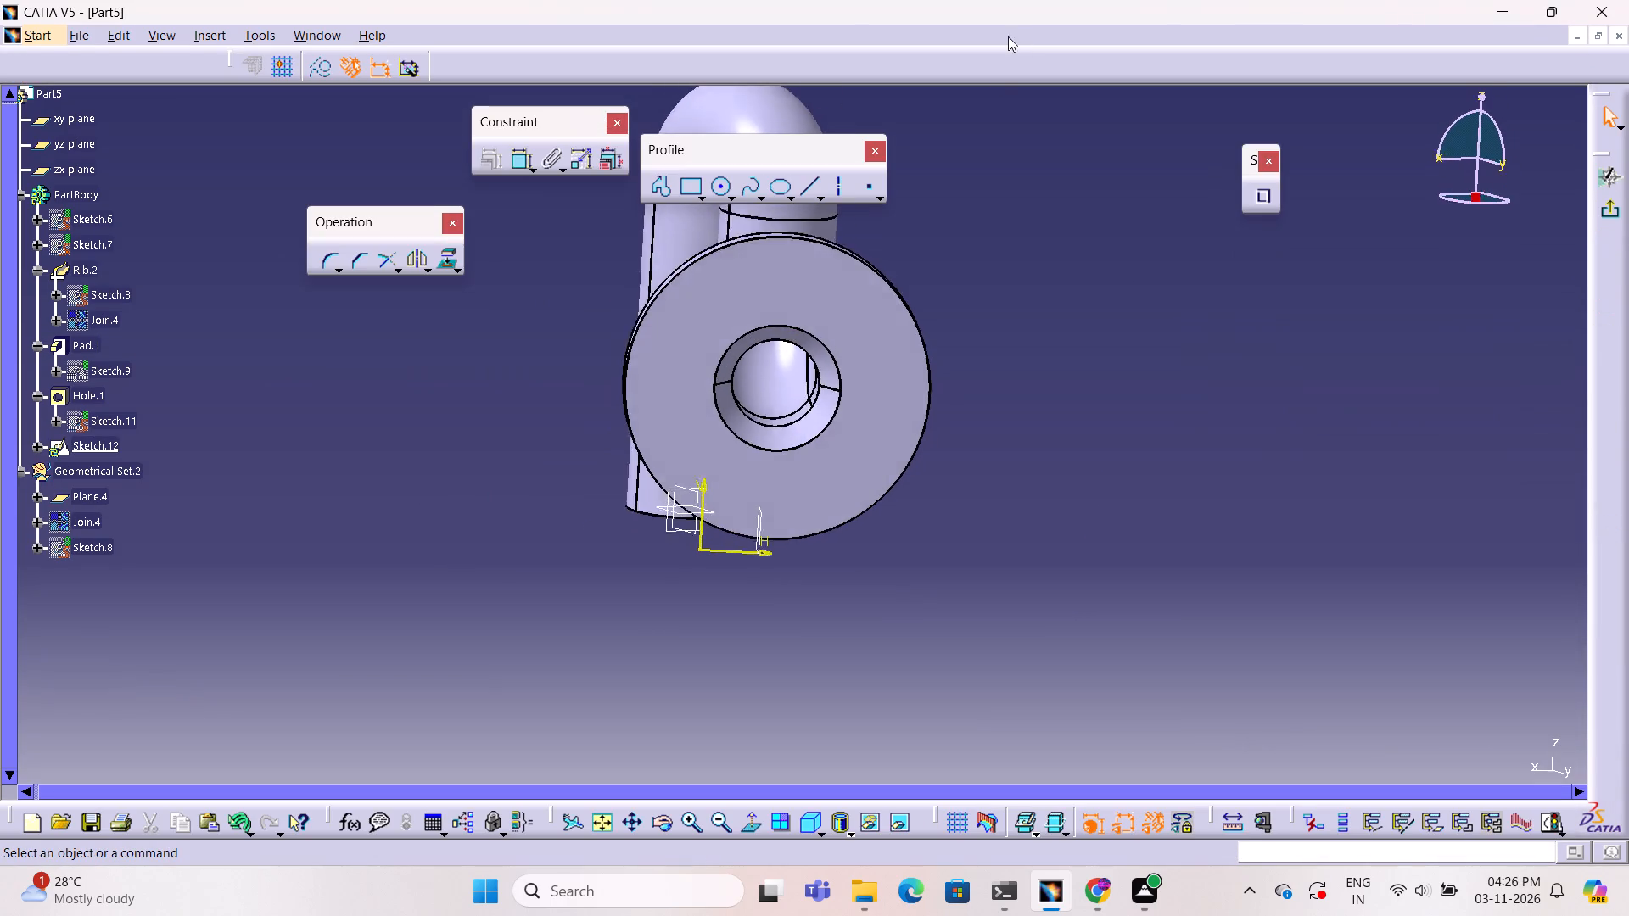
Draw a construction circle centred on the hole, between the countersink rim and the flange's outer edge.
{"action": "left_click", "coordinate": [722, 190]}
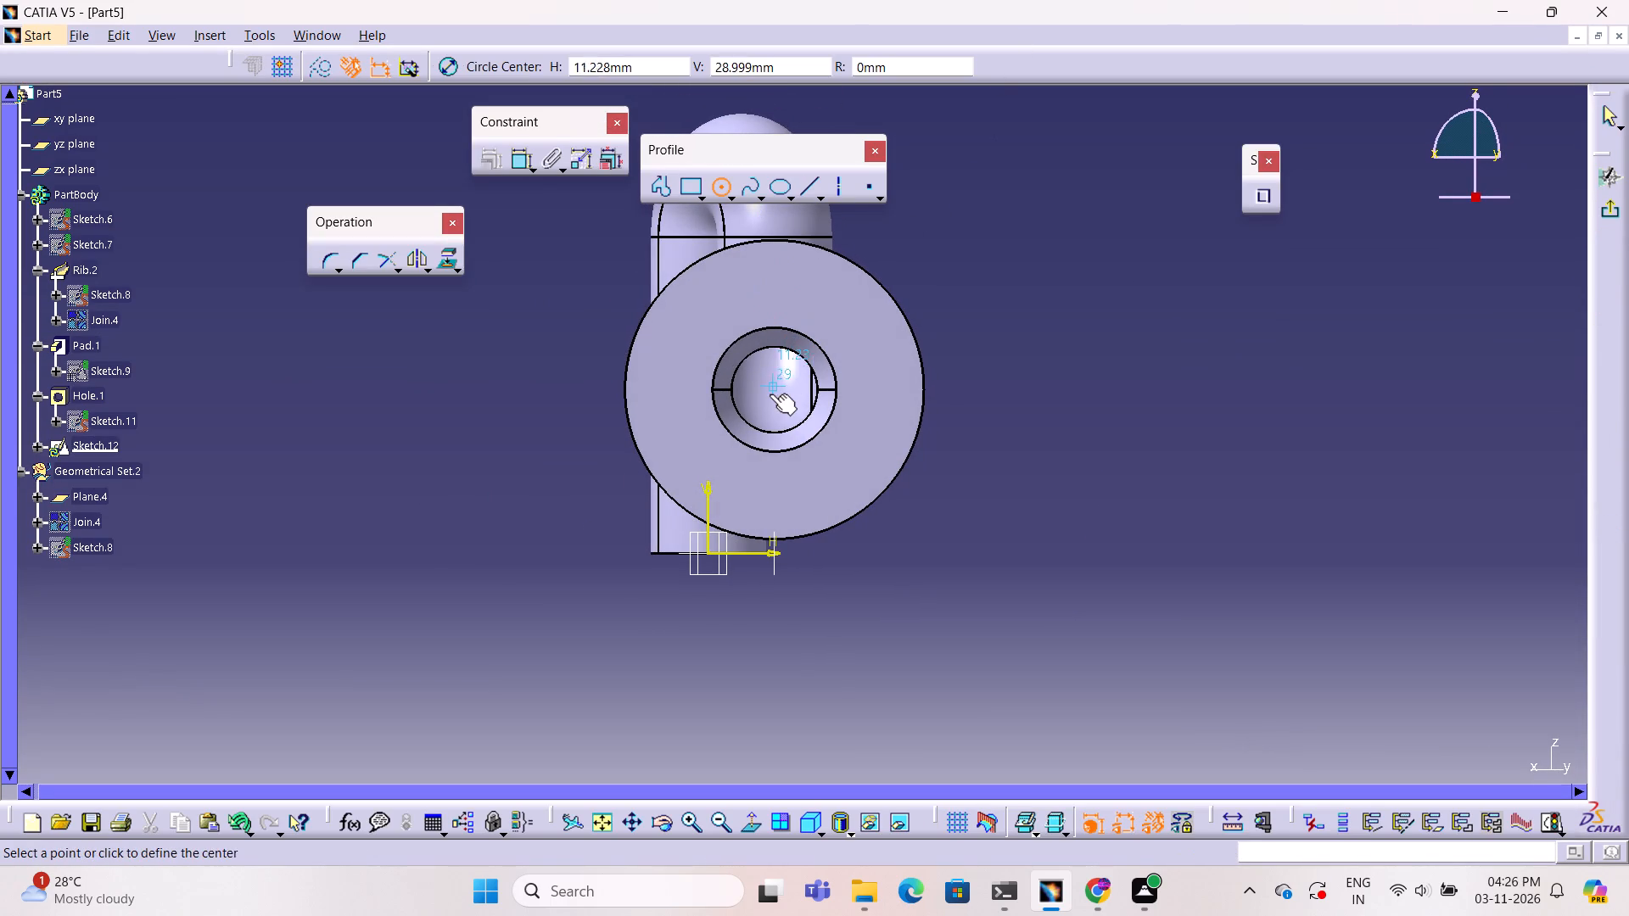
{"action": "left_click", "coordinate": [775, 388]}
{"action": "left_click", "coordinate": [831, 480]}
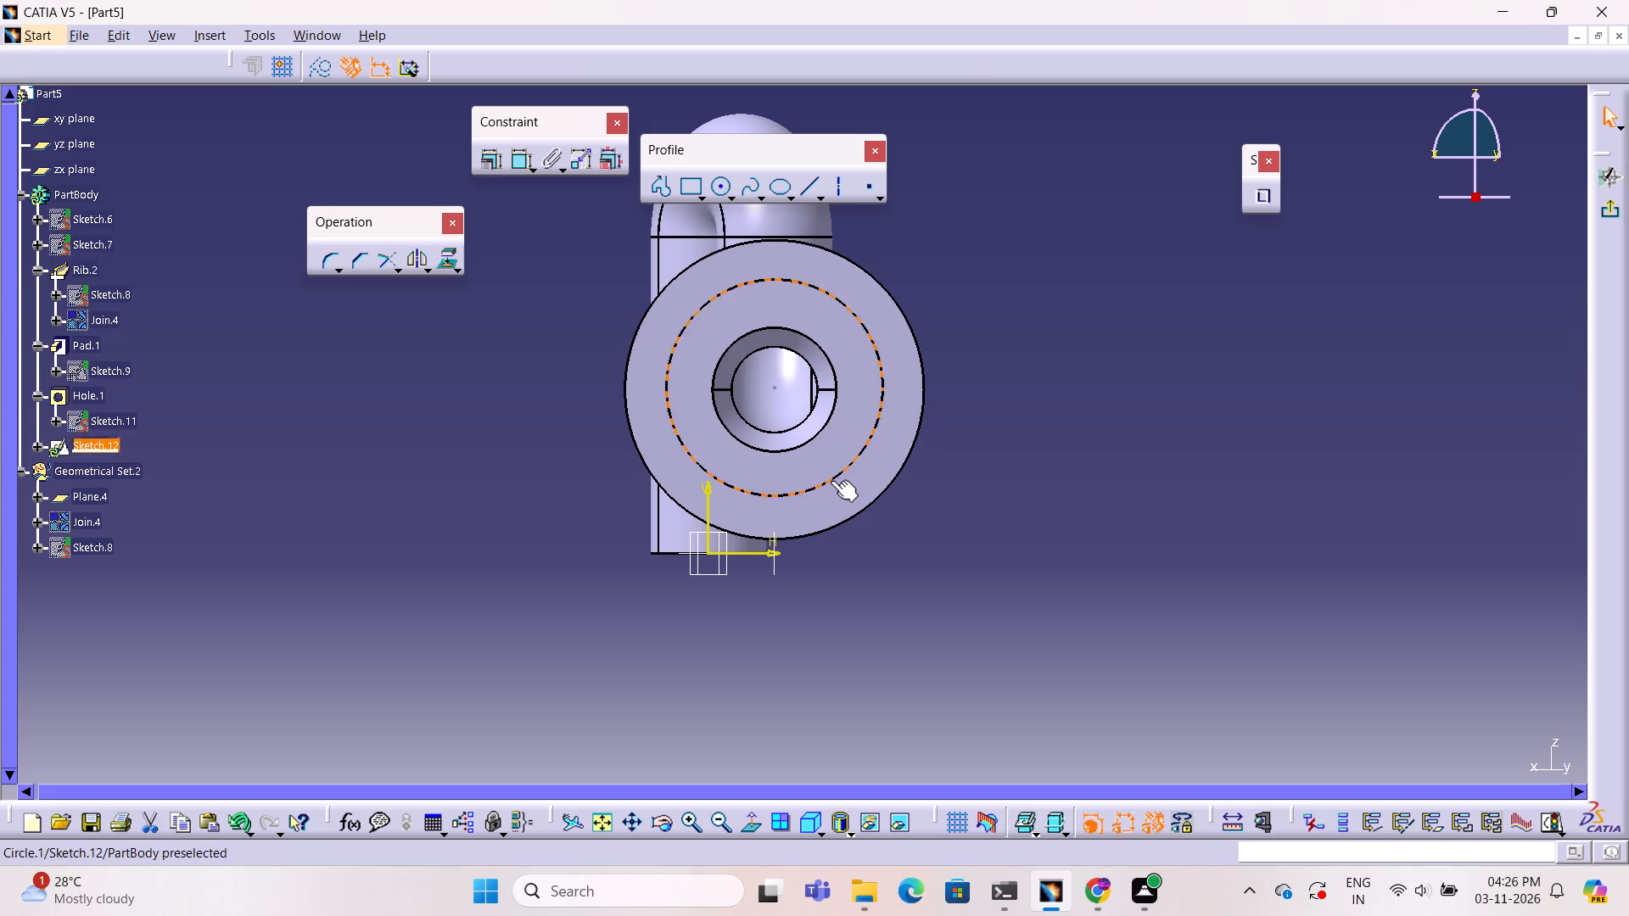
{"action": "left_click", "coordinate": [1033, 431]}
Make the sketched circle concentric with the flange's outer edge.
{"action": "left_click", "coordinate": [910, 327]}
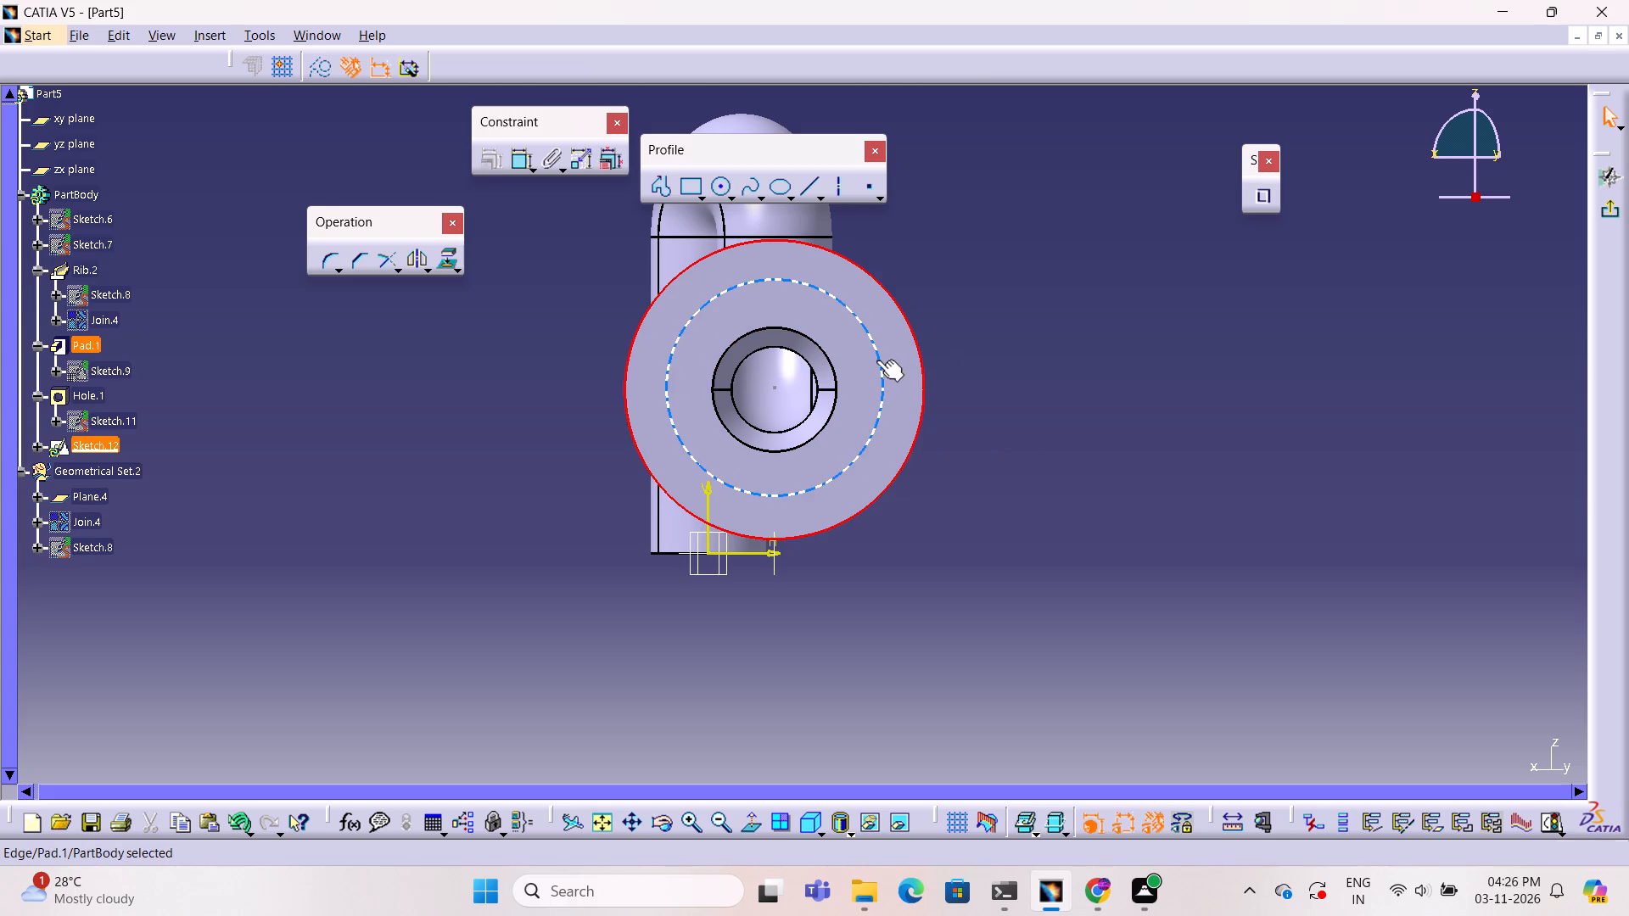
{"action": "left_click", "coordinate": [876, 360], "text": "ctrl"}
{"action": "left_click", "coordinate": [489, 160]}
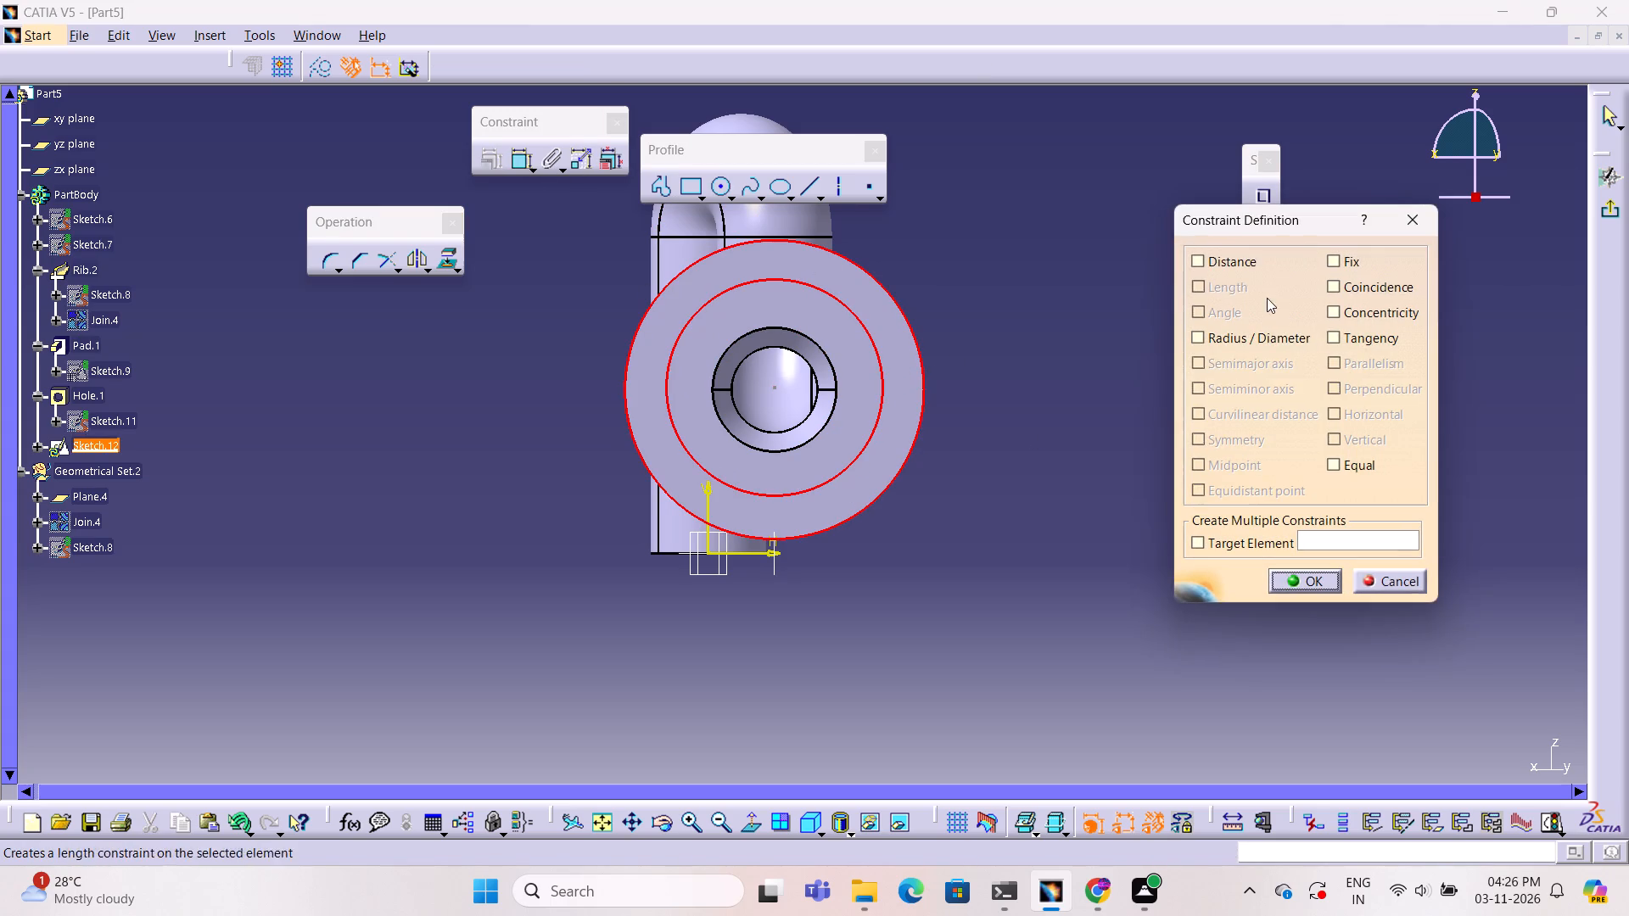
{"action": "left_click", "coordinate": [1335, 309]}
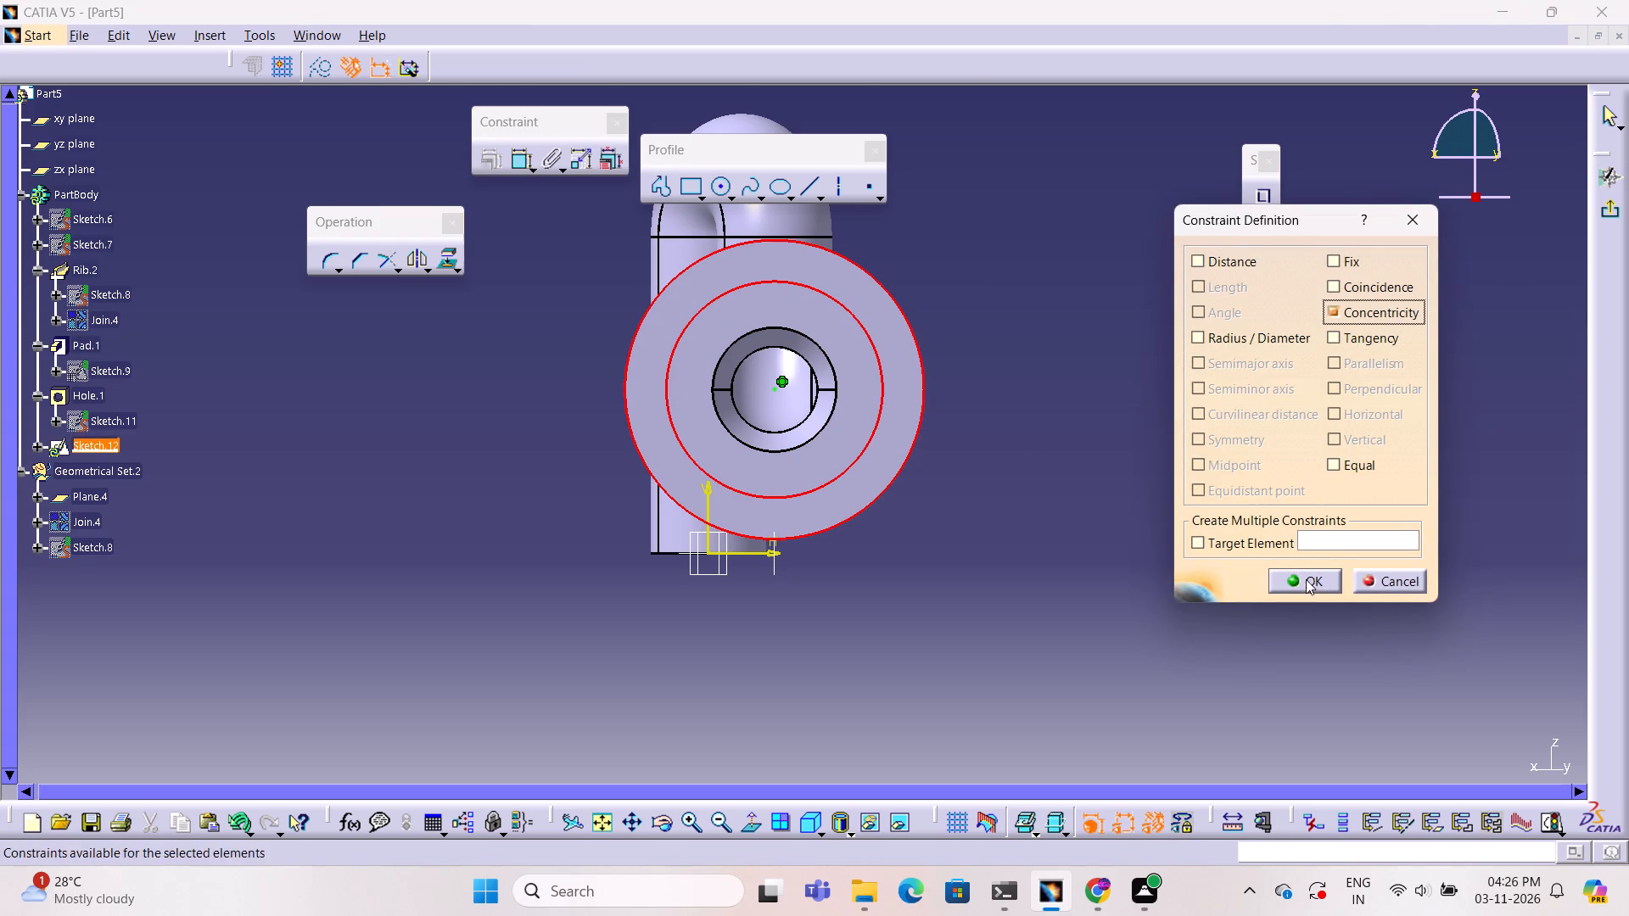
{"action": "left_click", "coordinate": [1305, 582]}
{"action": "left_click_drag", "start_coordinate": [1137, 486], "coordinate": [1131, 478]}
Convert the concentric circle on the flange face to construction geometry.
{"action": "left_click", "coordinate": [855, 317]}
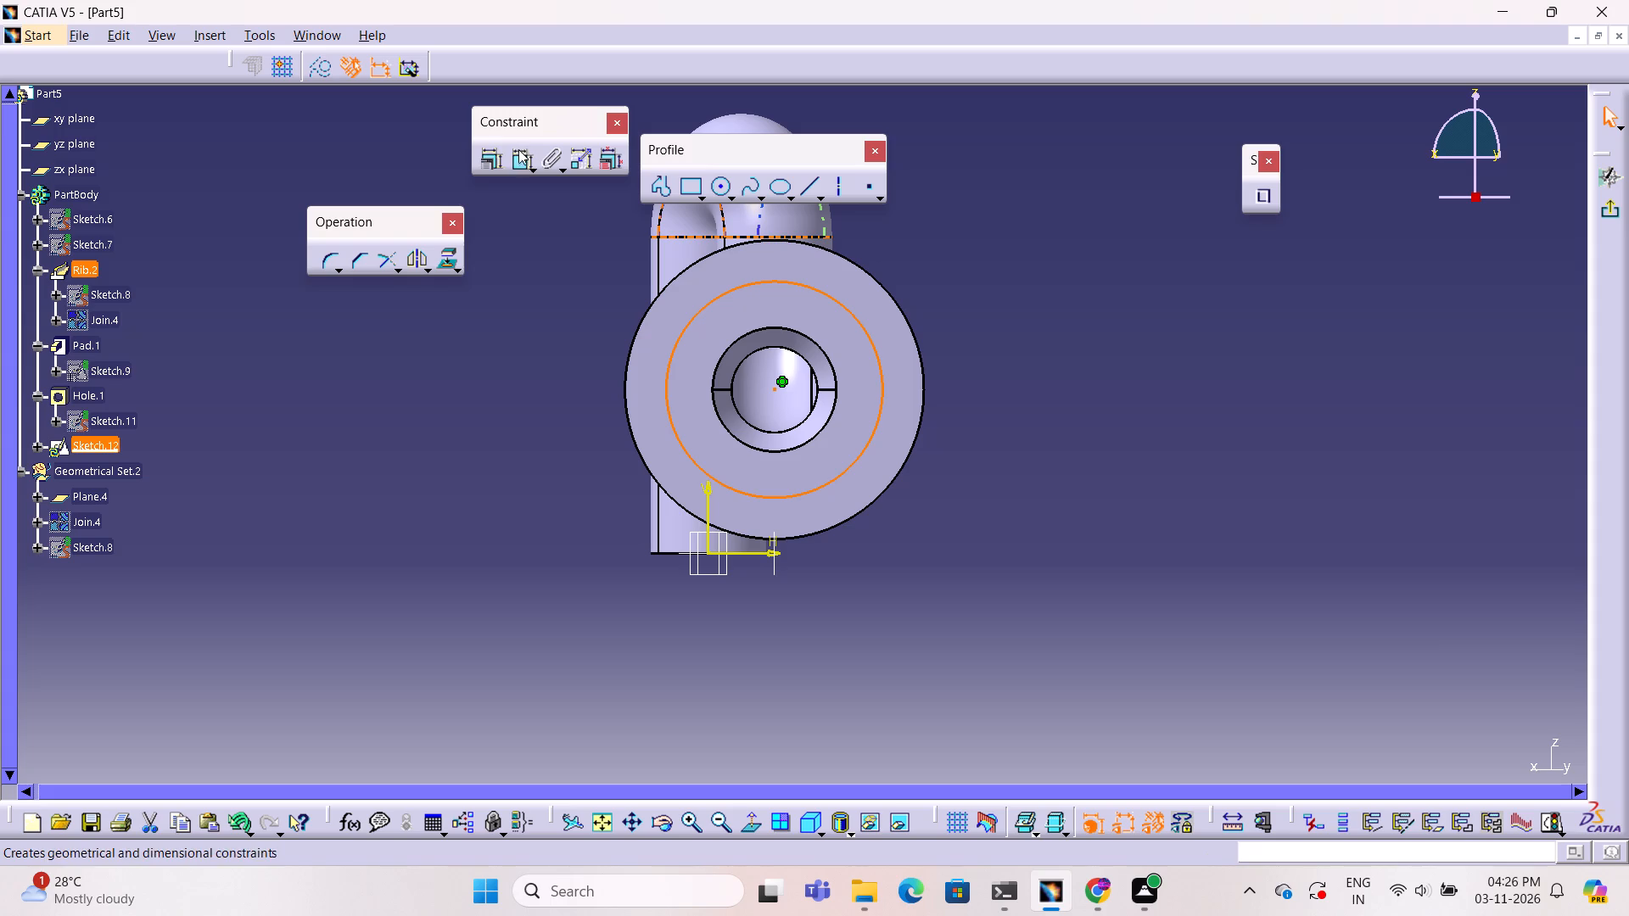
{"action": "left_click", "coordinate": [495, 157]}
{"action": "left_click", "coordinate": [1411, 218]}
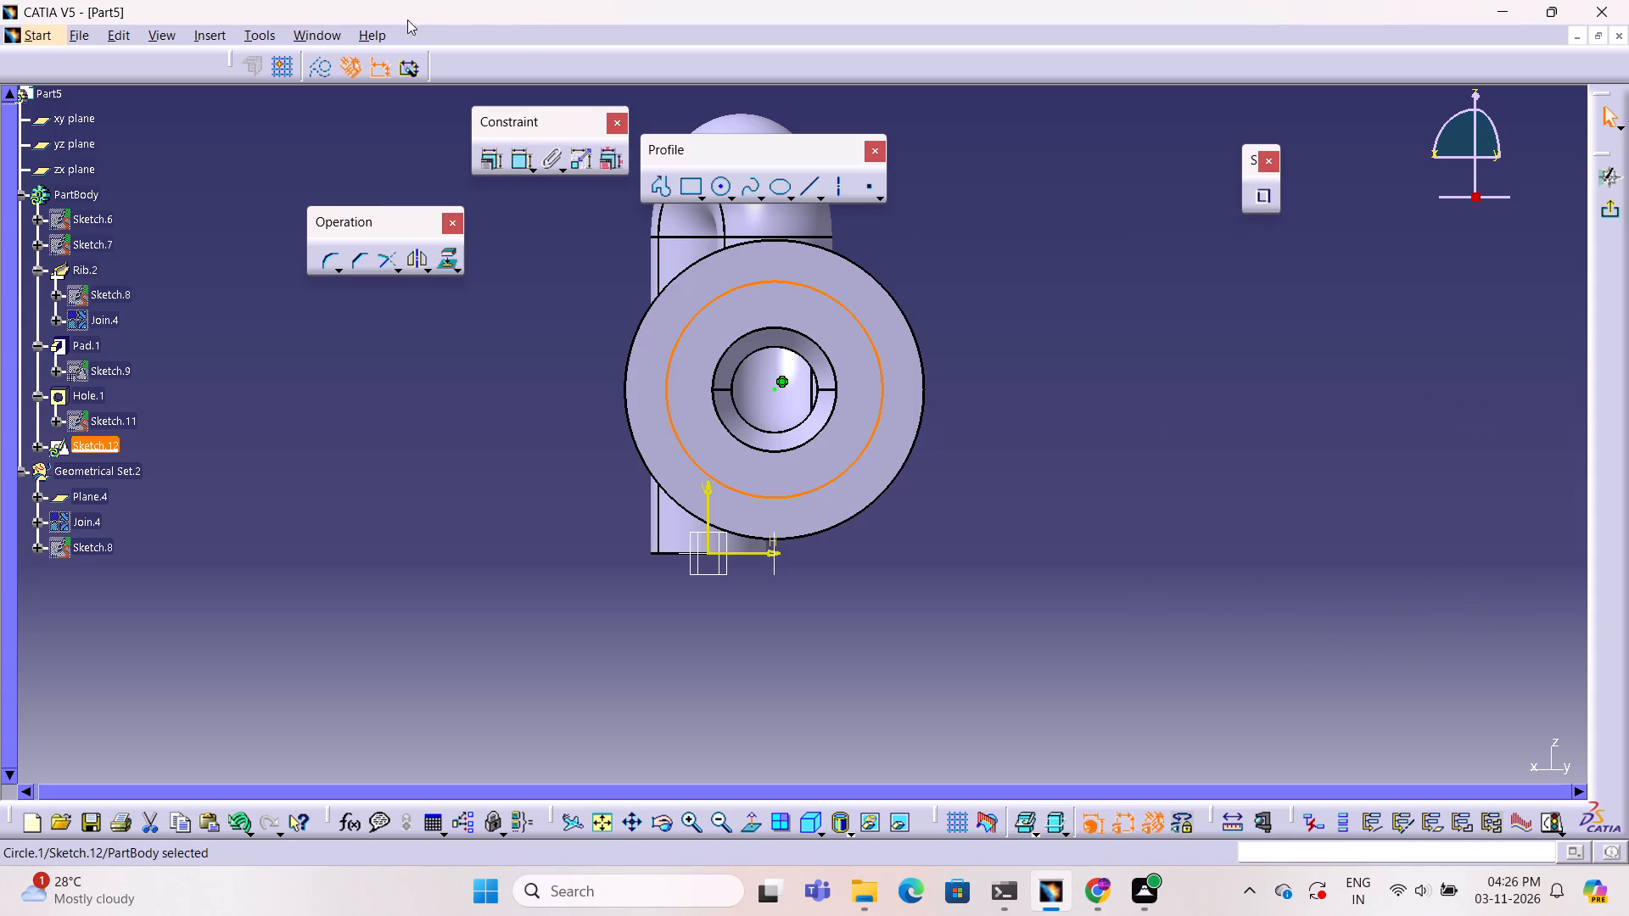
{"action": "left_click", "coordinate": [324, 57]}
{"action": "left_click", "coordinate": [1013, 268]}
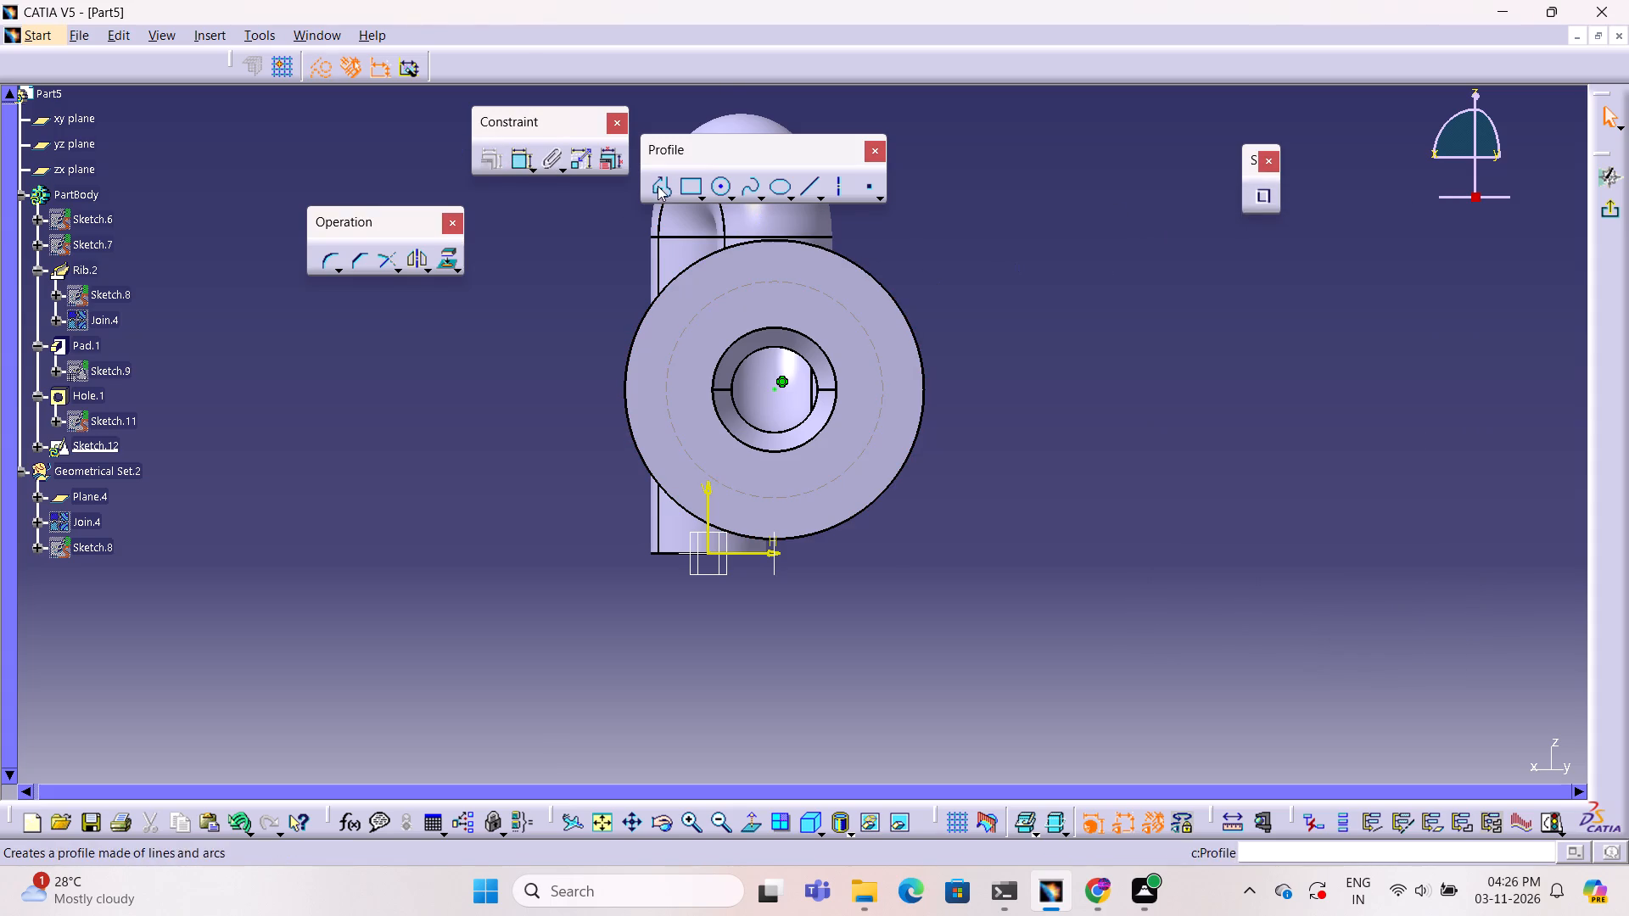
Draw a standard circle about 7.4 mm in diameter, centred on the topmost point of the construction circle.
{"action": "left_click", "coordinate": [719, 187]}
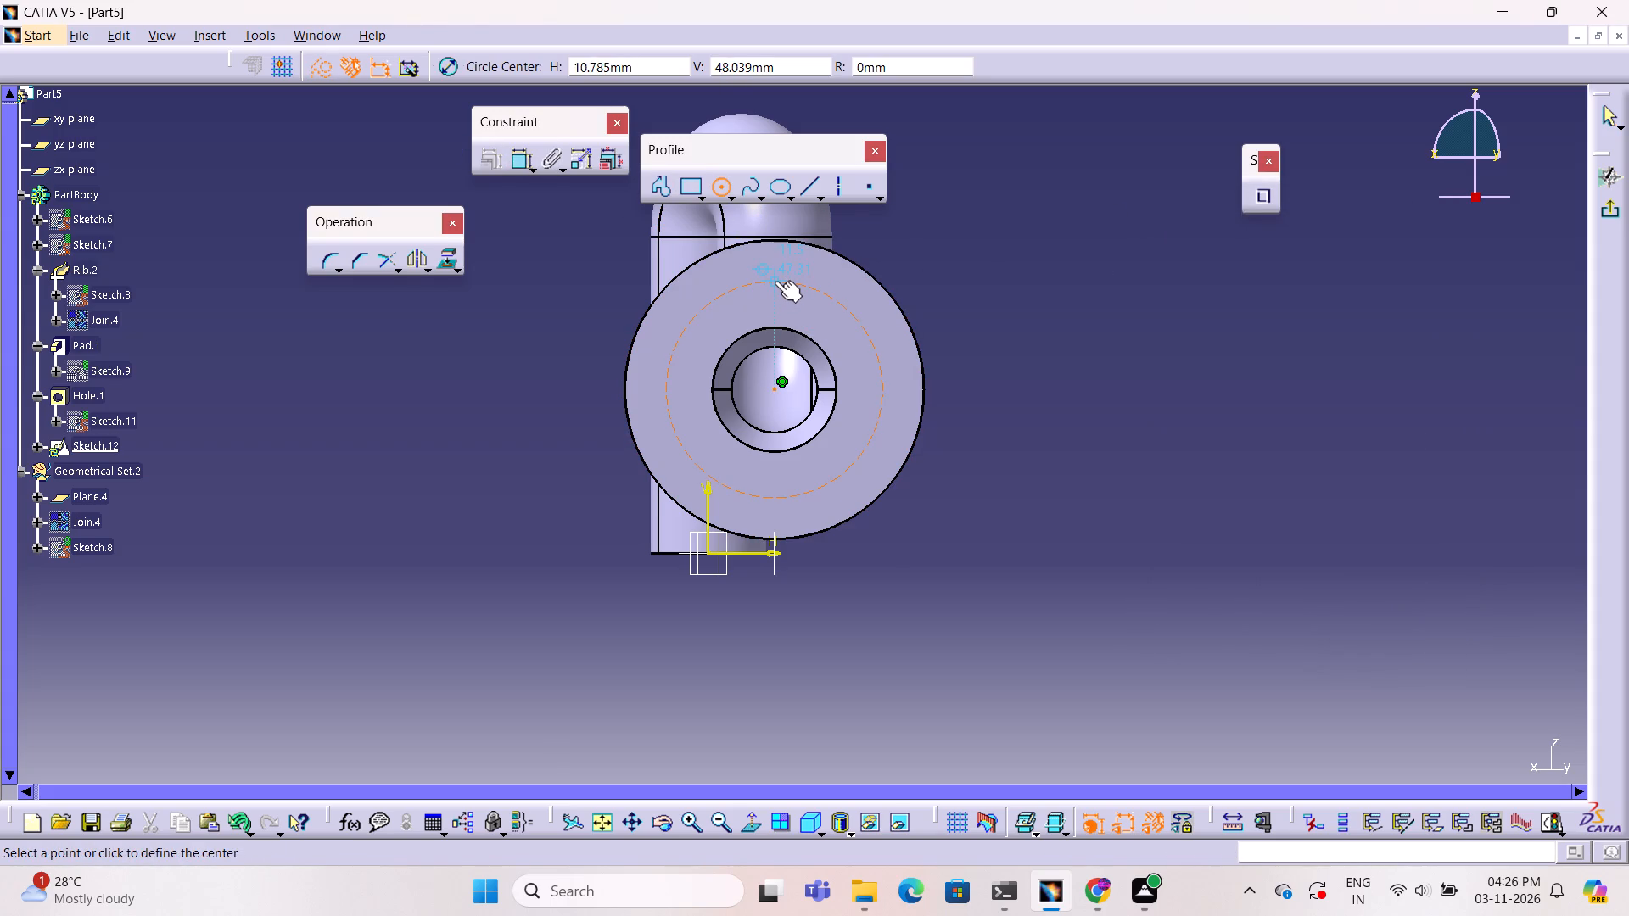
{"action": "left_click", "coordinate": [775, 281]}
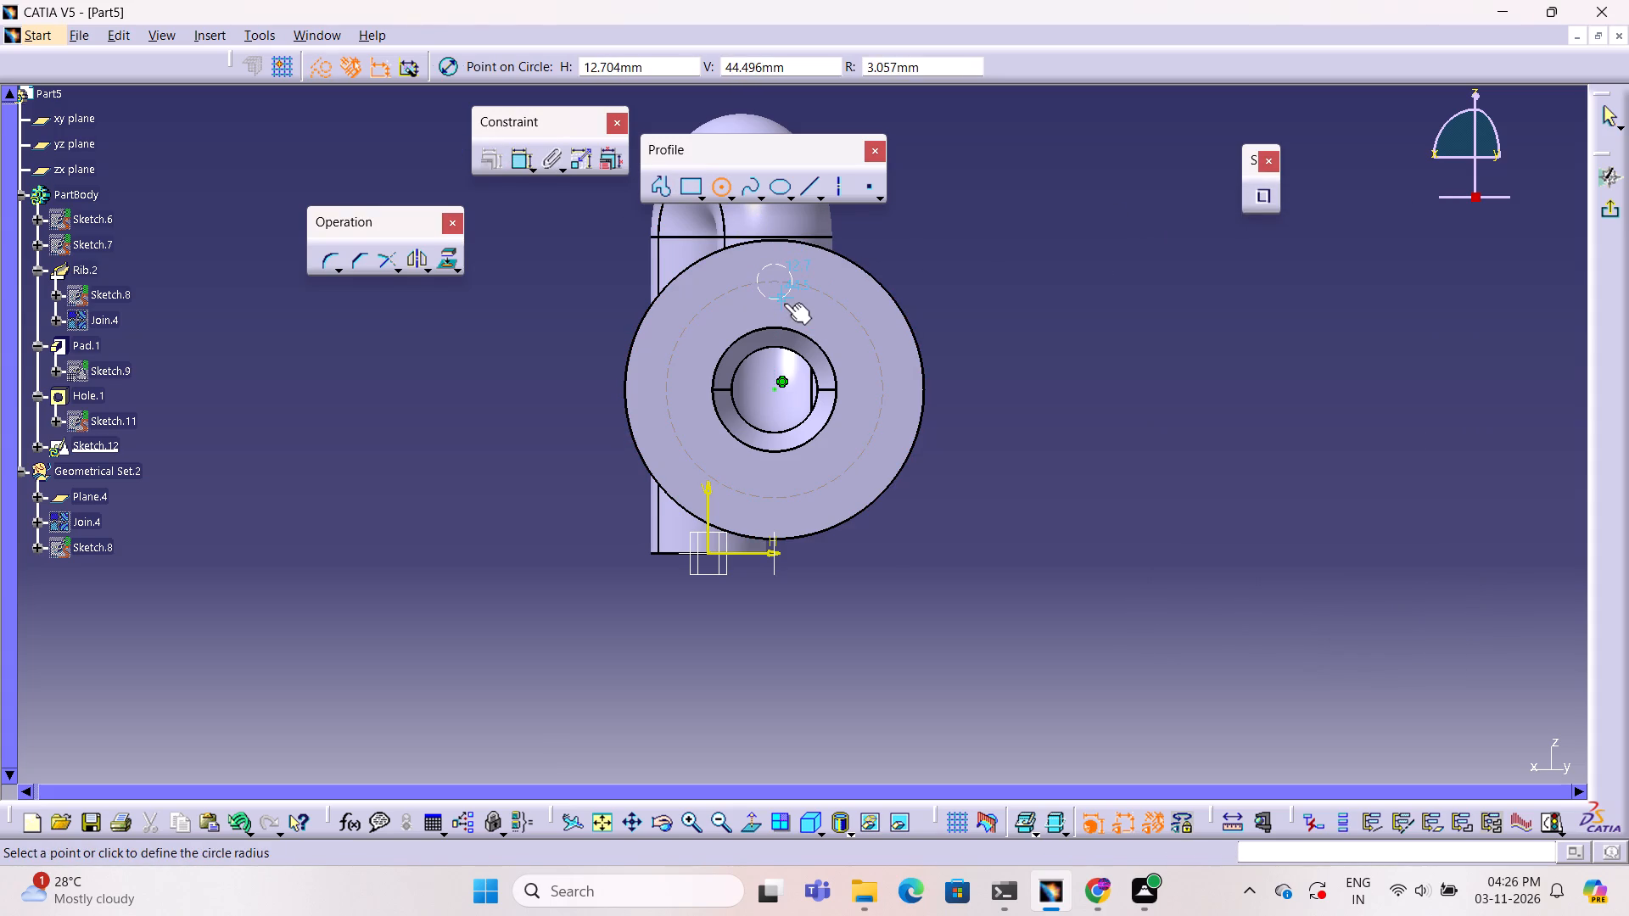
{"action": "left_click", "coordinate": [784, 303]}
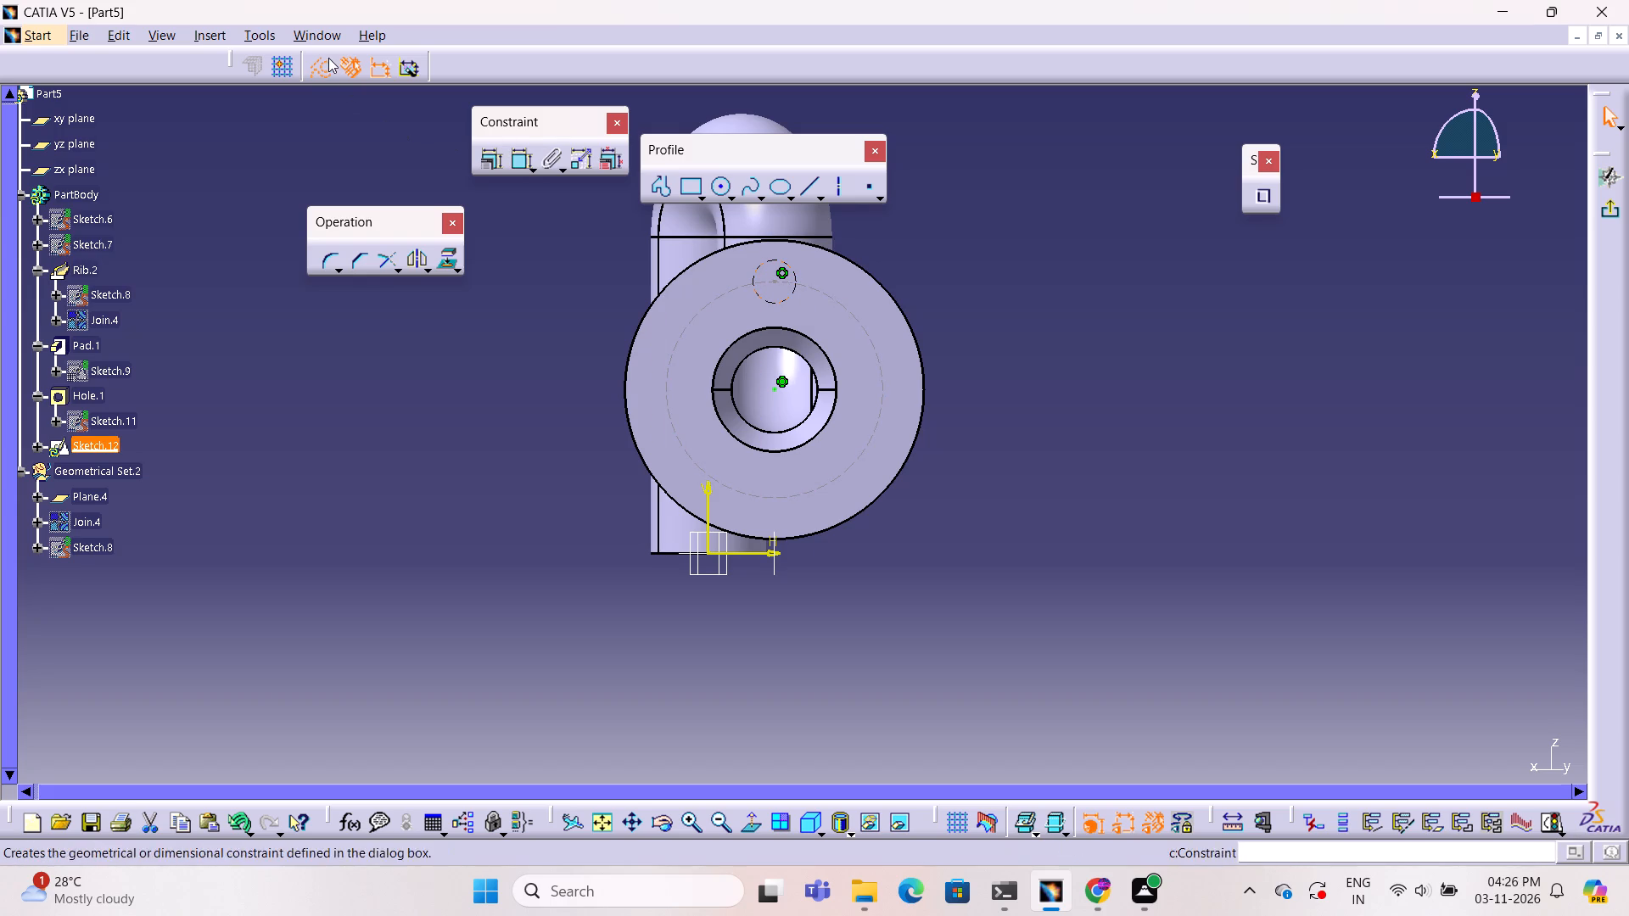
{"action": "left_click", "coordinate": [328, 58]}
{"action": "left_click", "coordinate": [1036, 218]}
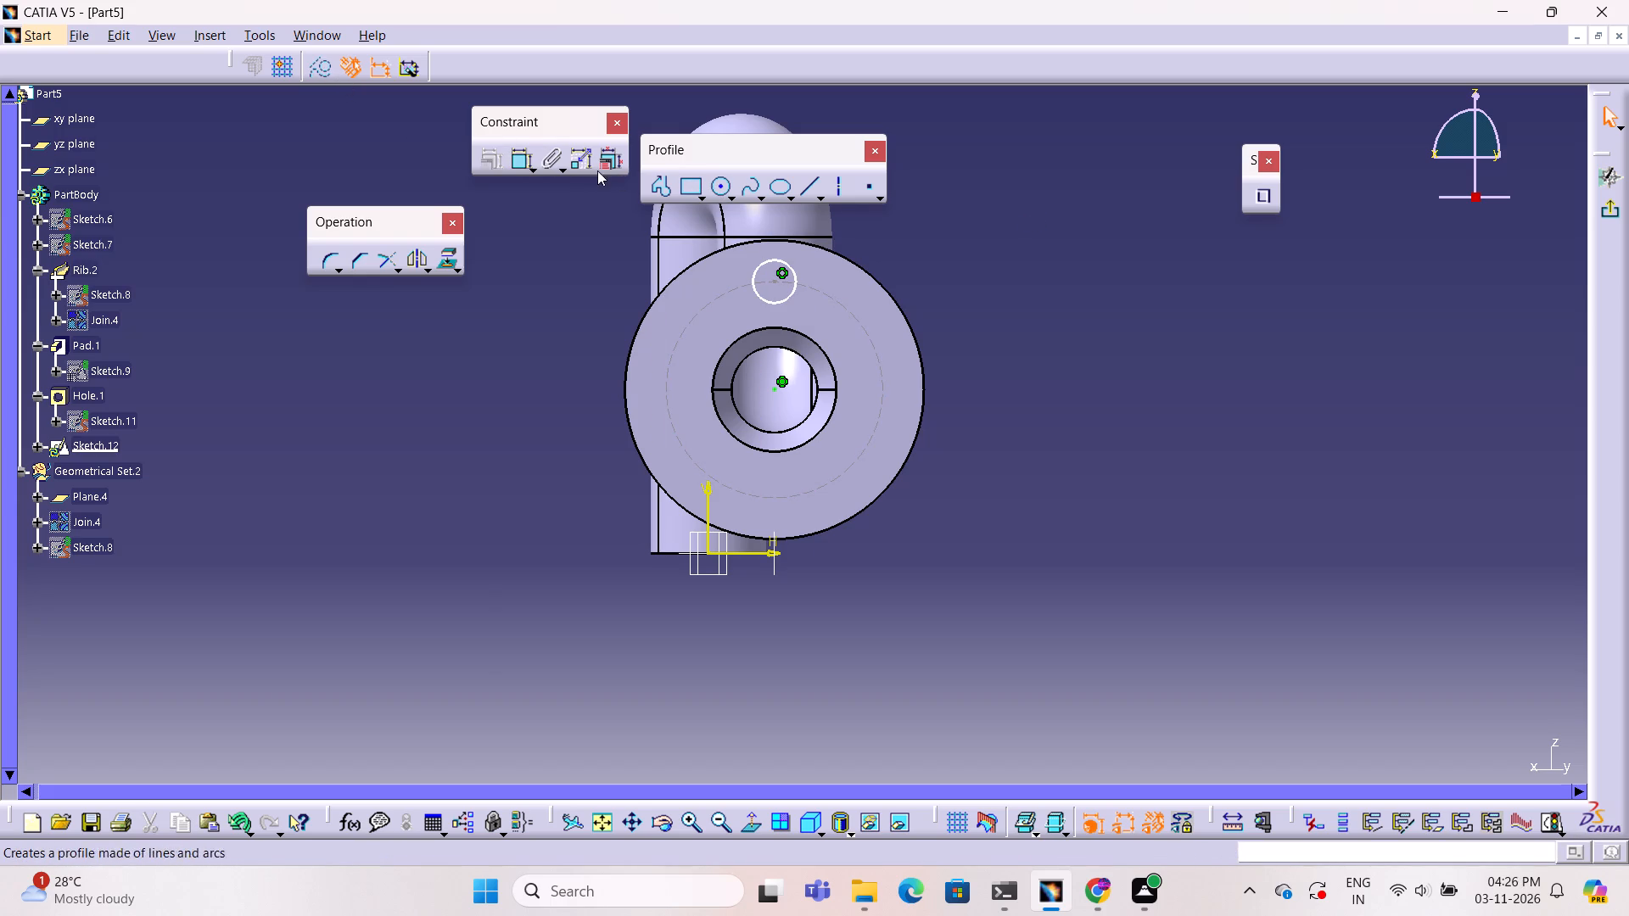
Dimension the small circle and set its diameter to 4 mm.
{"action": "left_click", "coordinate": [517, 157]}
{"action": "left_click", "coordinate": [795, 273]}
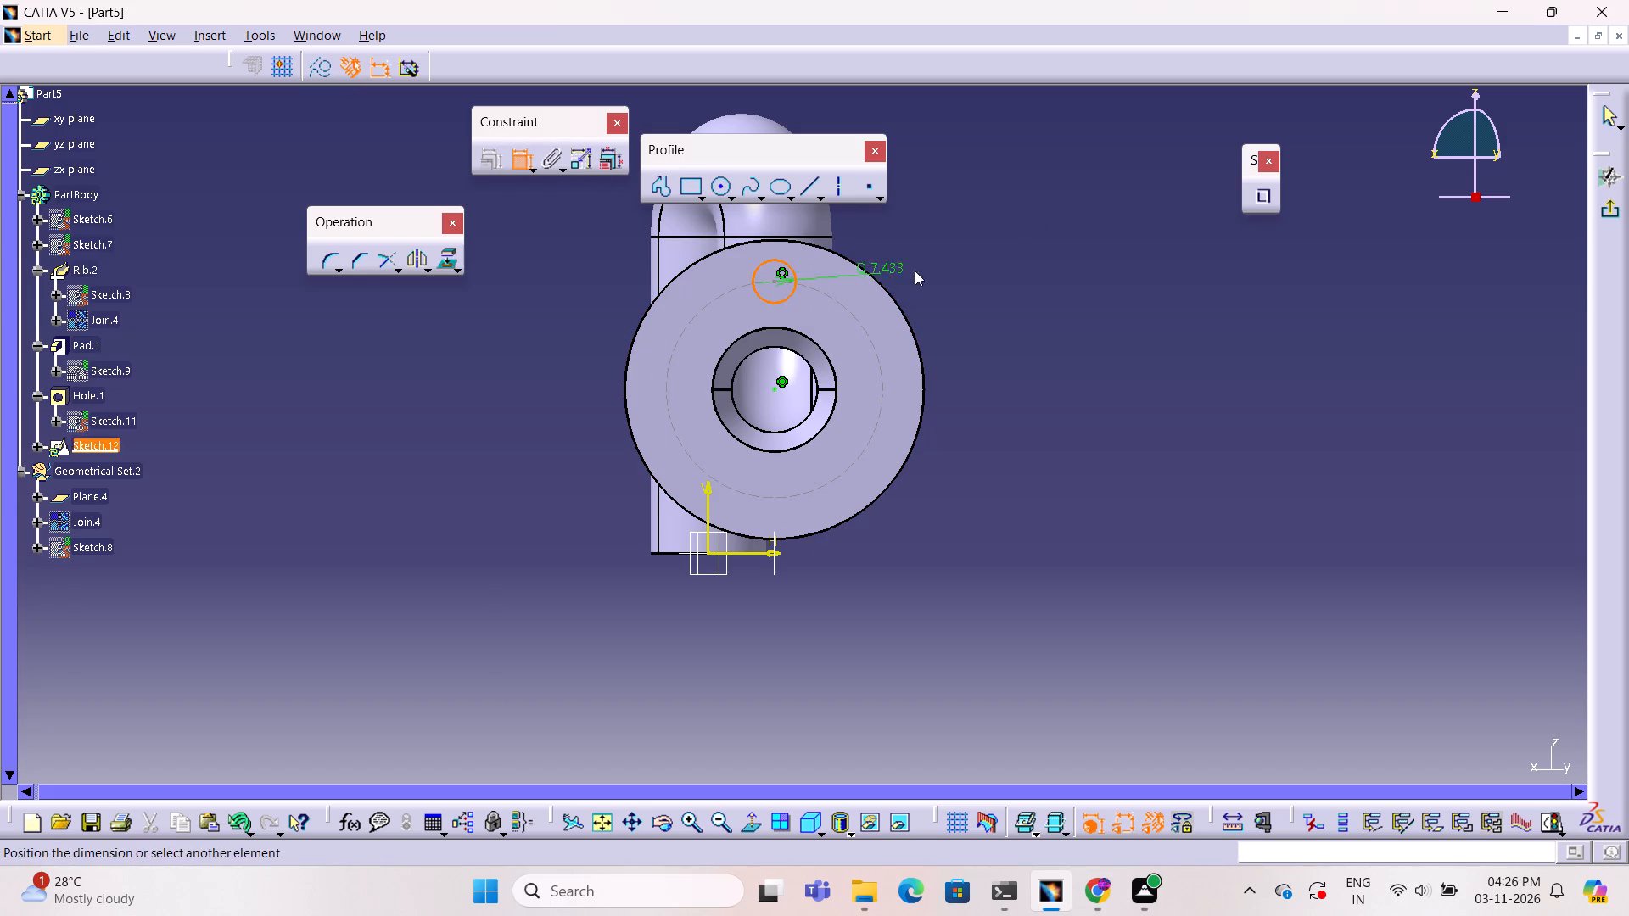
{"action": "left_click", "coordinate": [972, 254]}
{"action": "double_click", "coordinate": [971, 247]}
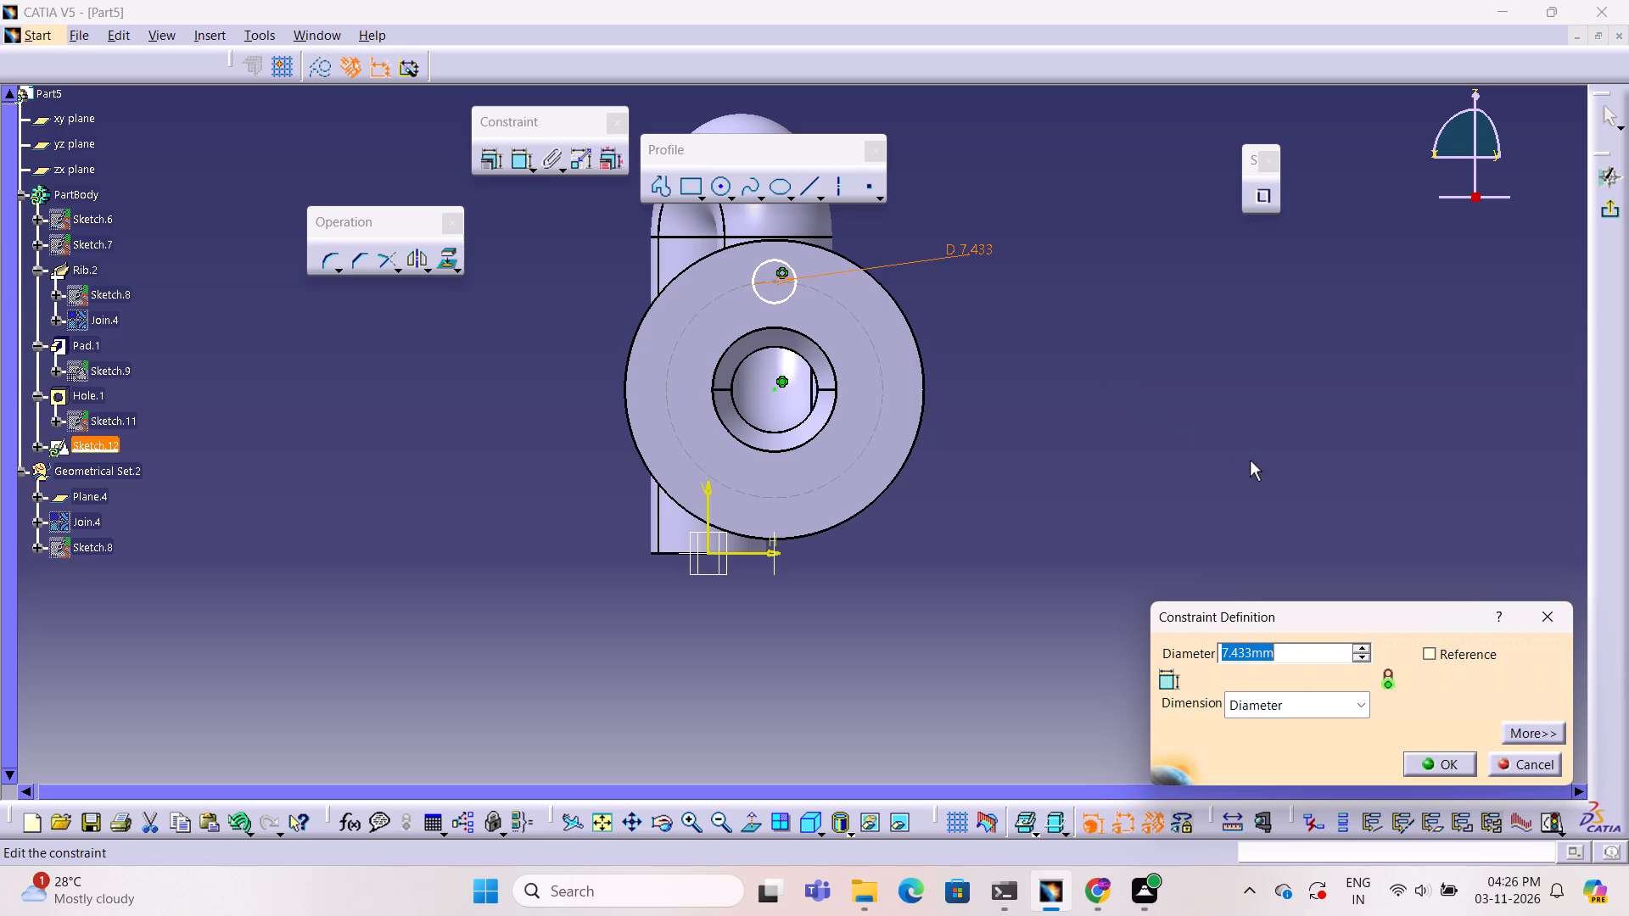
{"action": "key", "text": "4"}
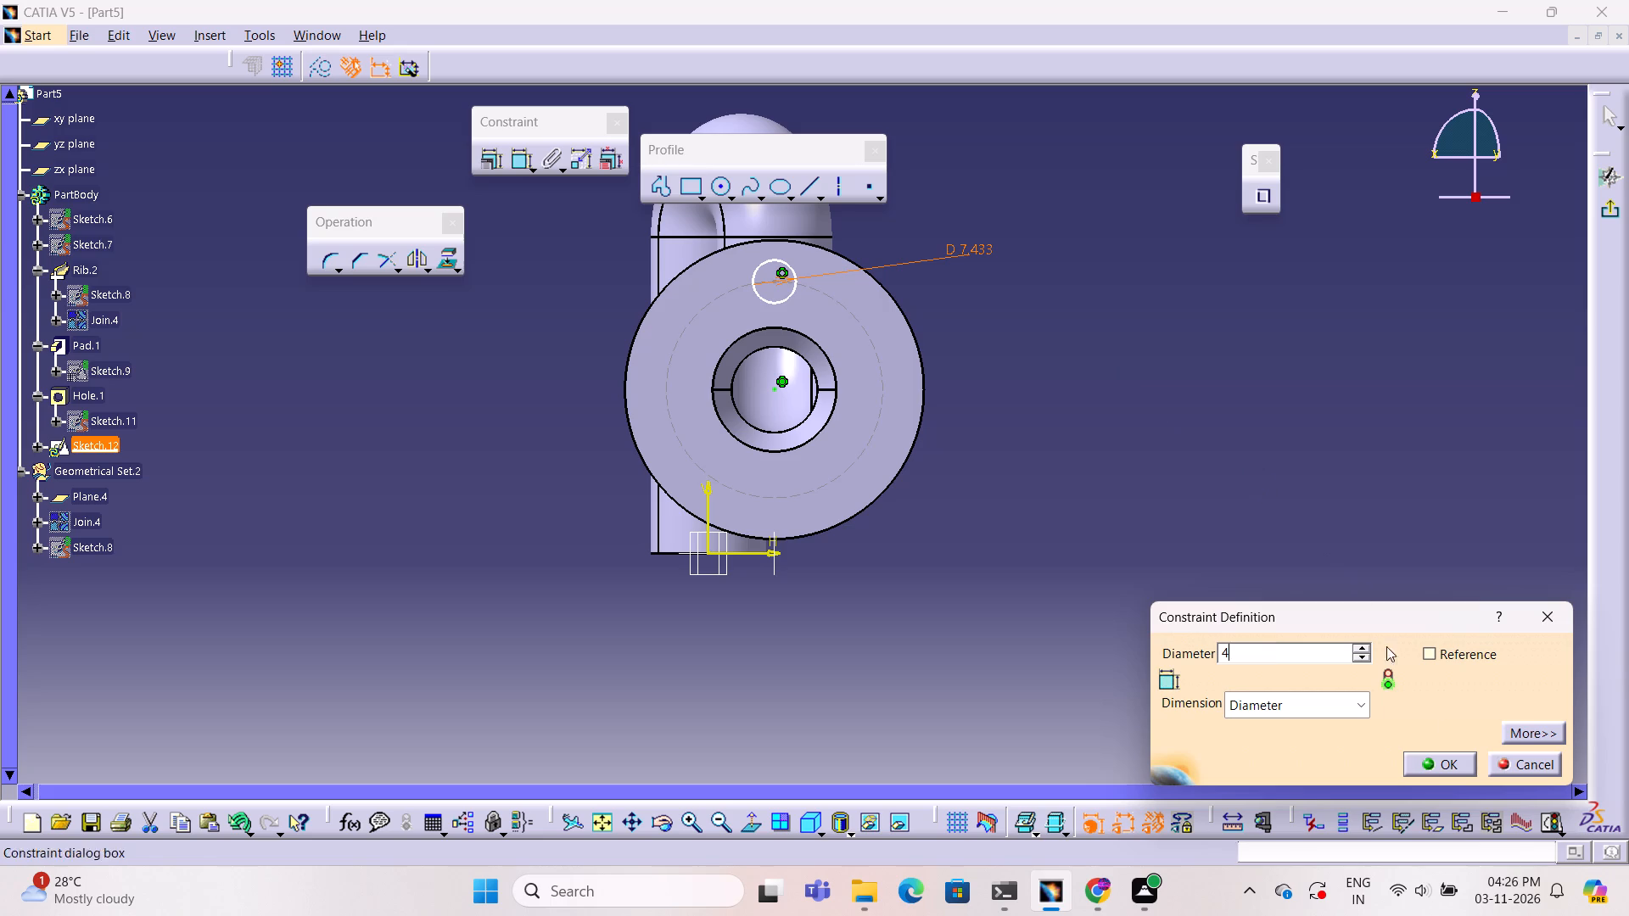
{"action": "left_click", "coordinate": [1443, 760]}
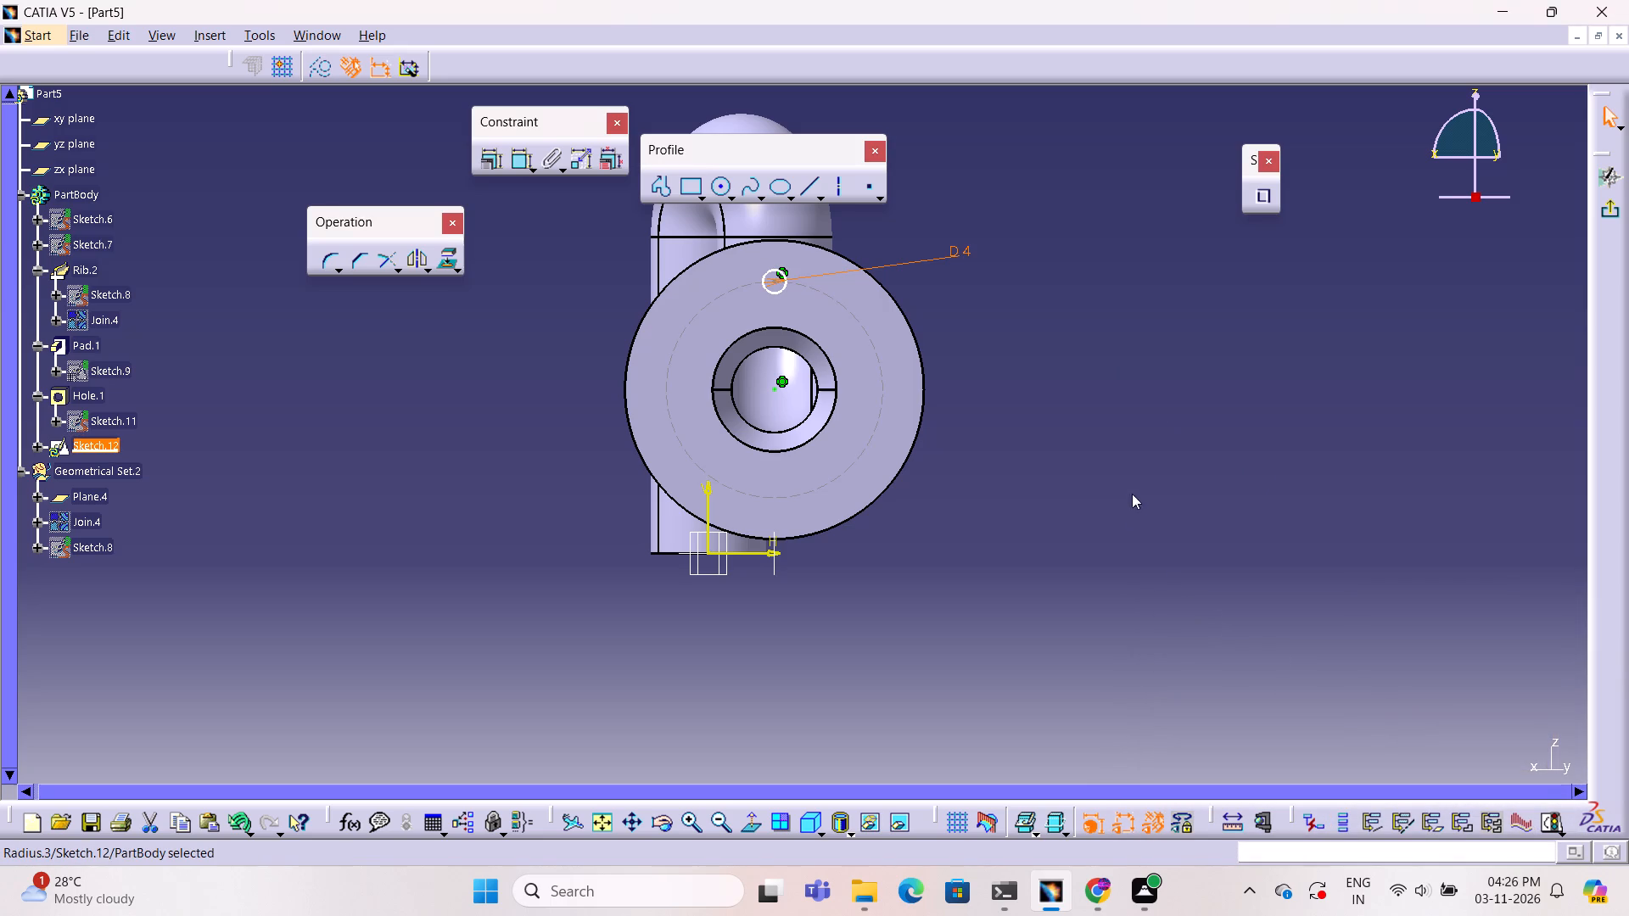
Draw a vertical construction line about 18.8 mm long from the flange centre to the small circle's centre.
{"action": "middle_click_drag", "start_coordinate": [972, 475], "coordinate": [968, 396], "text": "ctrl"}
{"action": "middle_click_drag", "start_coordinate": [968, 395], "coordinate": [965, 491]}
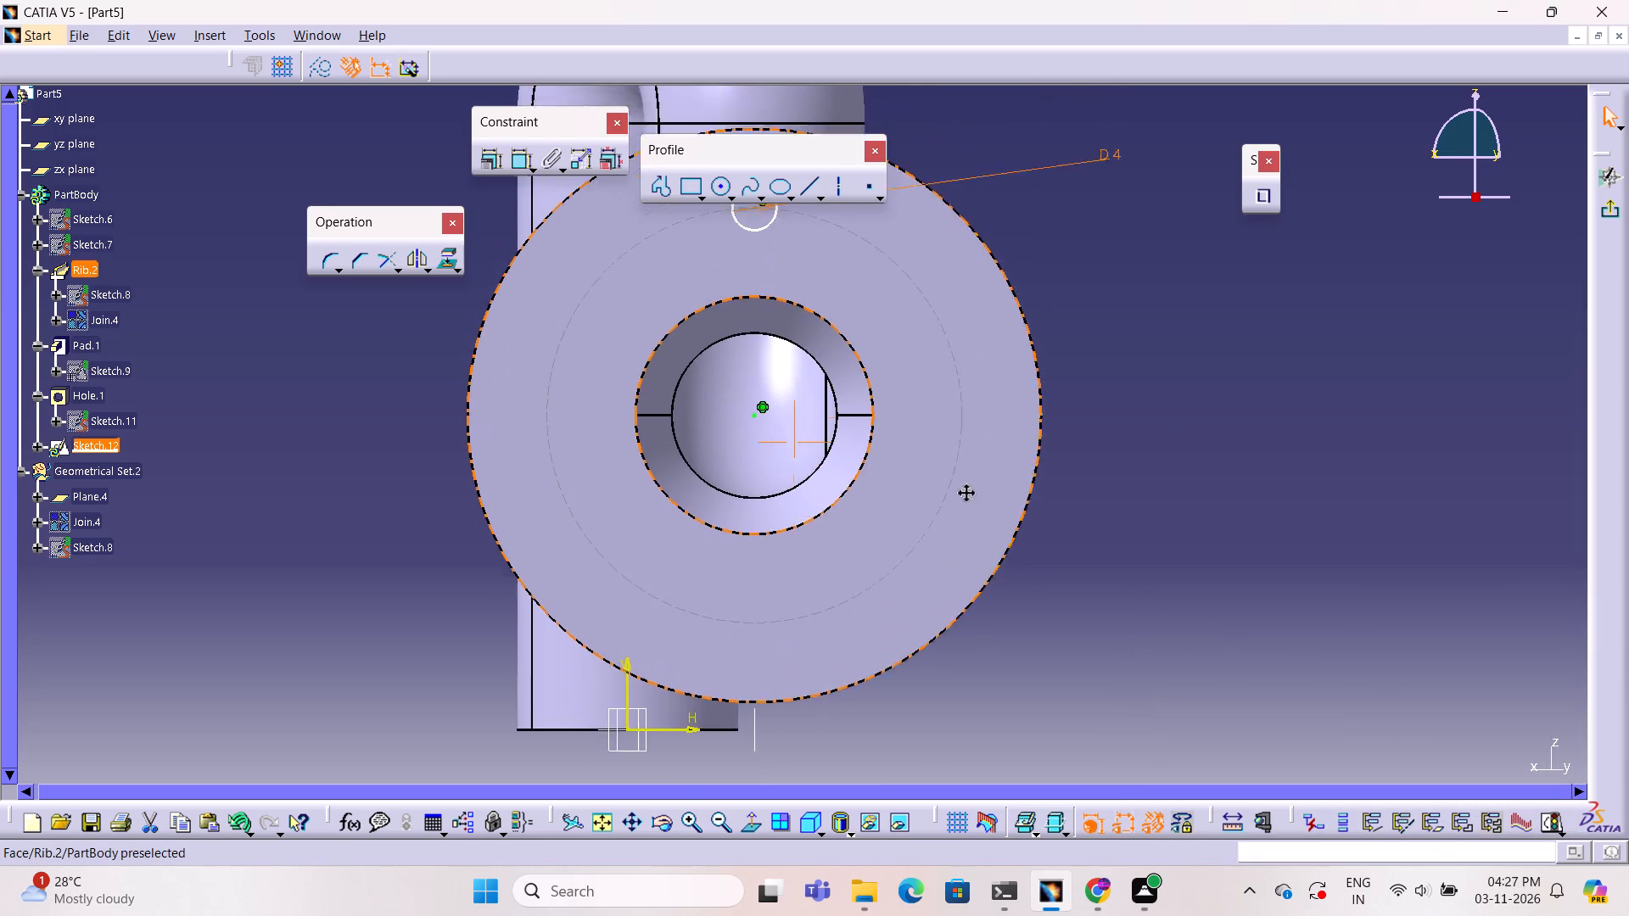
{"action": "middle_click_drag", "start_coordinate": [965, 491], "coordinate": [953, 532]}
{"action": "left_click", "coordinate": [658, 190]}
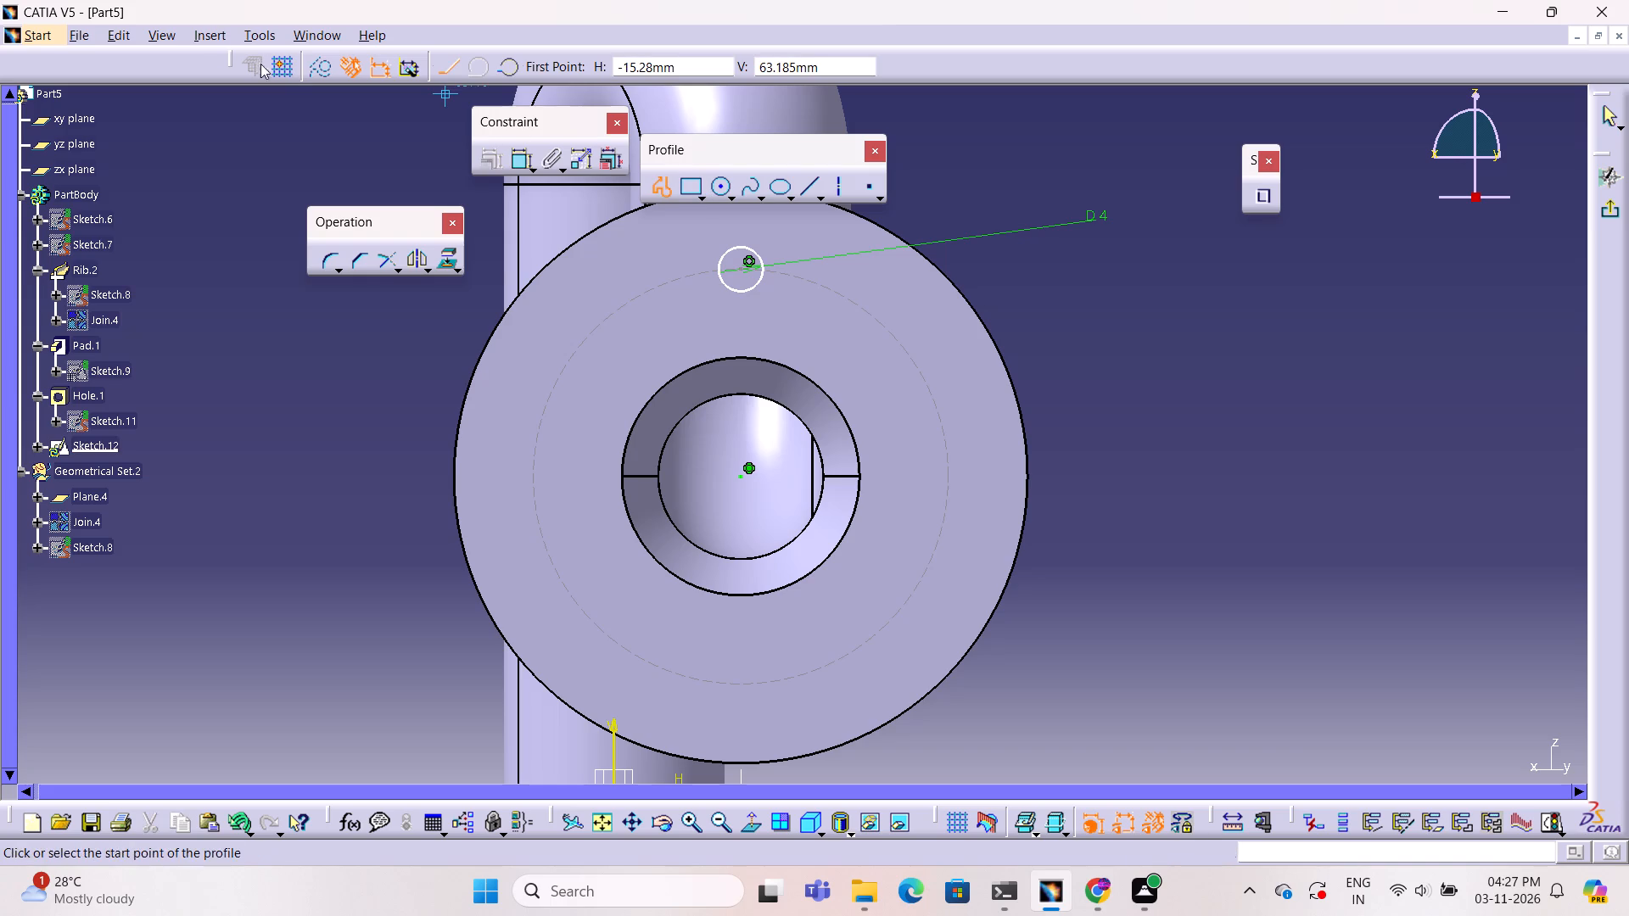
{"action": "left_click", "coordinate": [315, 70]}
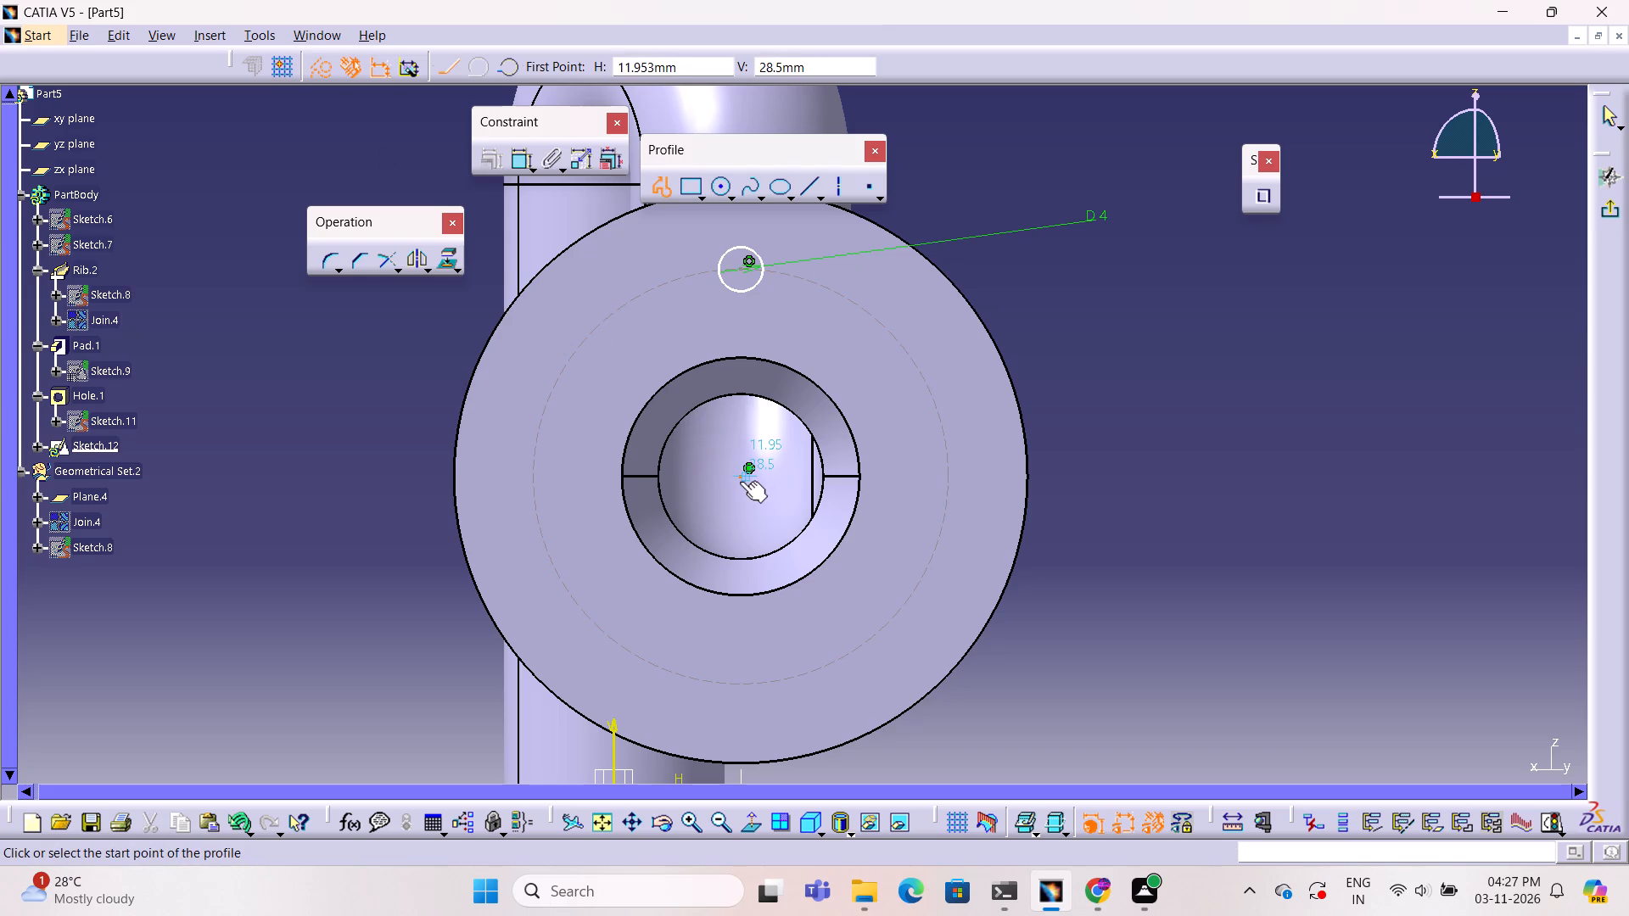
{"action": "left_click", "coordinate": [742, 477]}
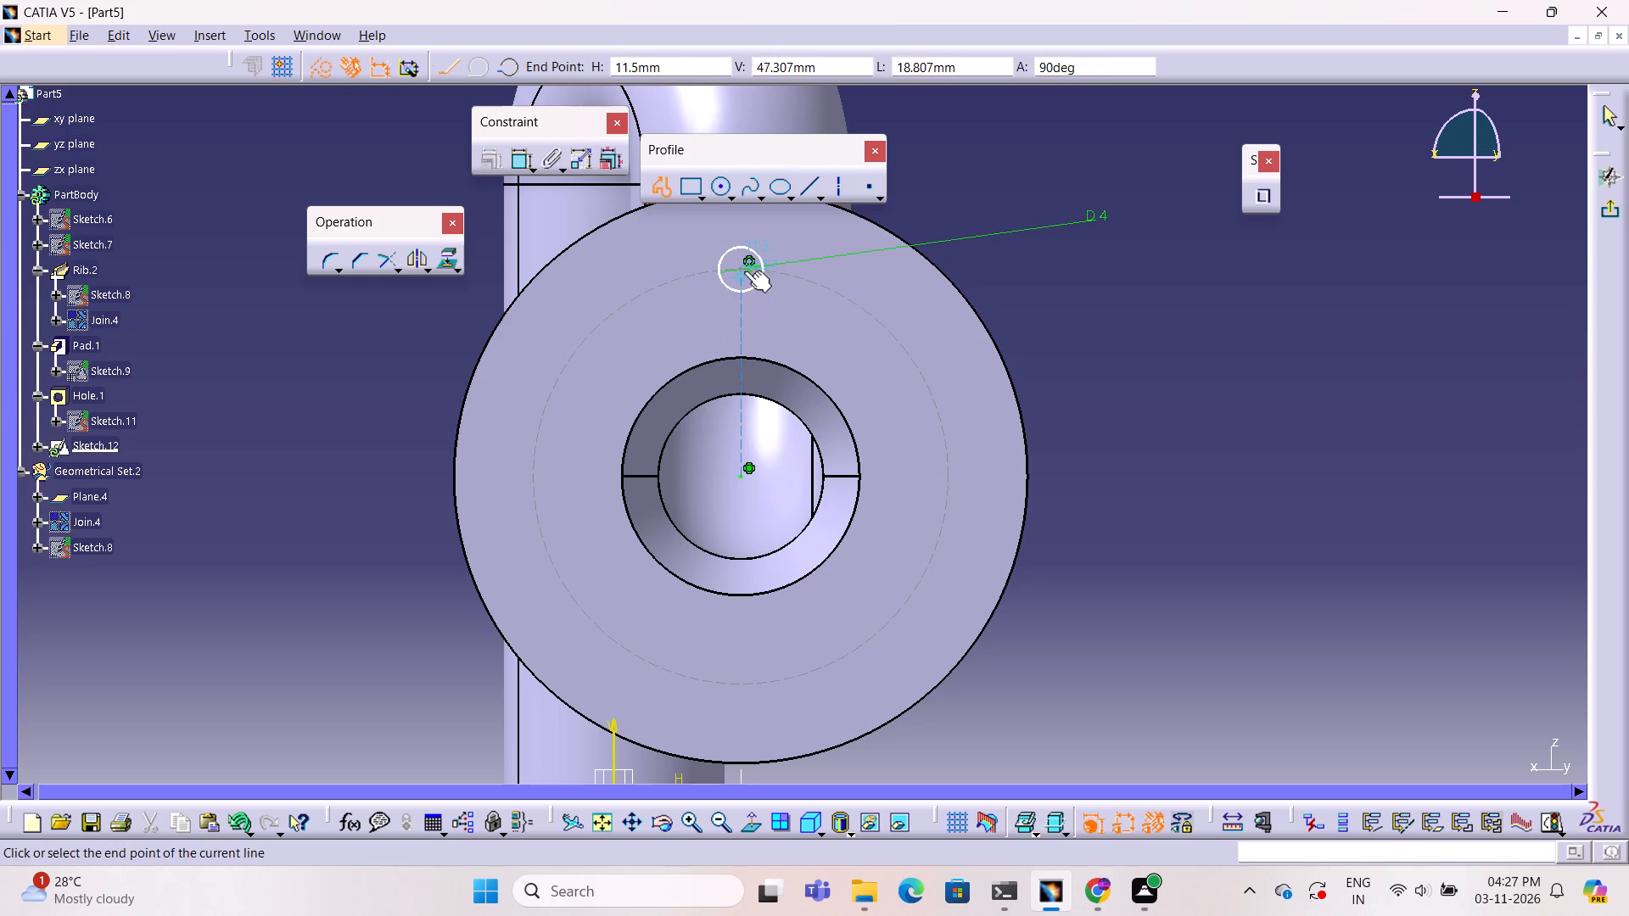
{"action": "left_click", "coordinate": [744, 268]}
{"action": "key", "text": "Escape"}
{"action": "key", "text": "Escape"}
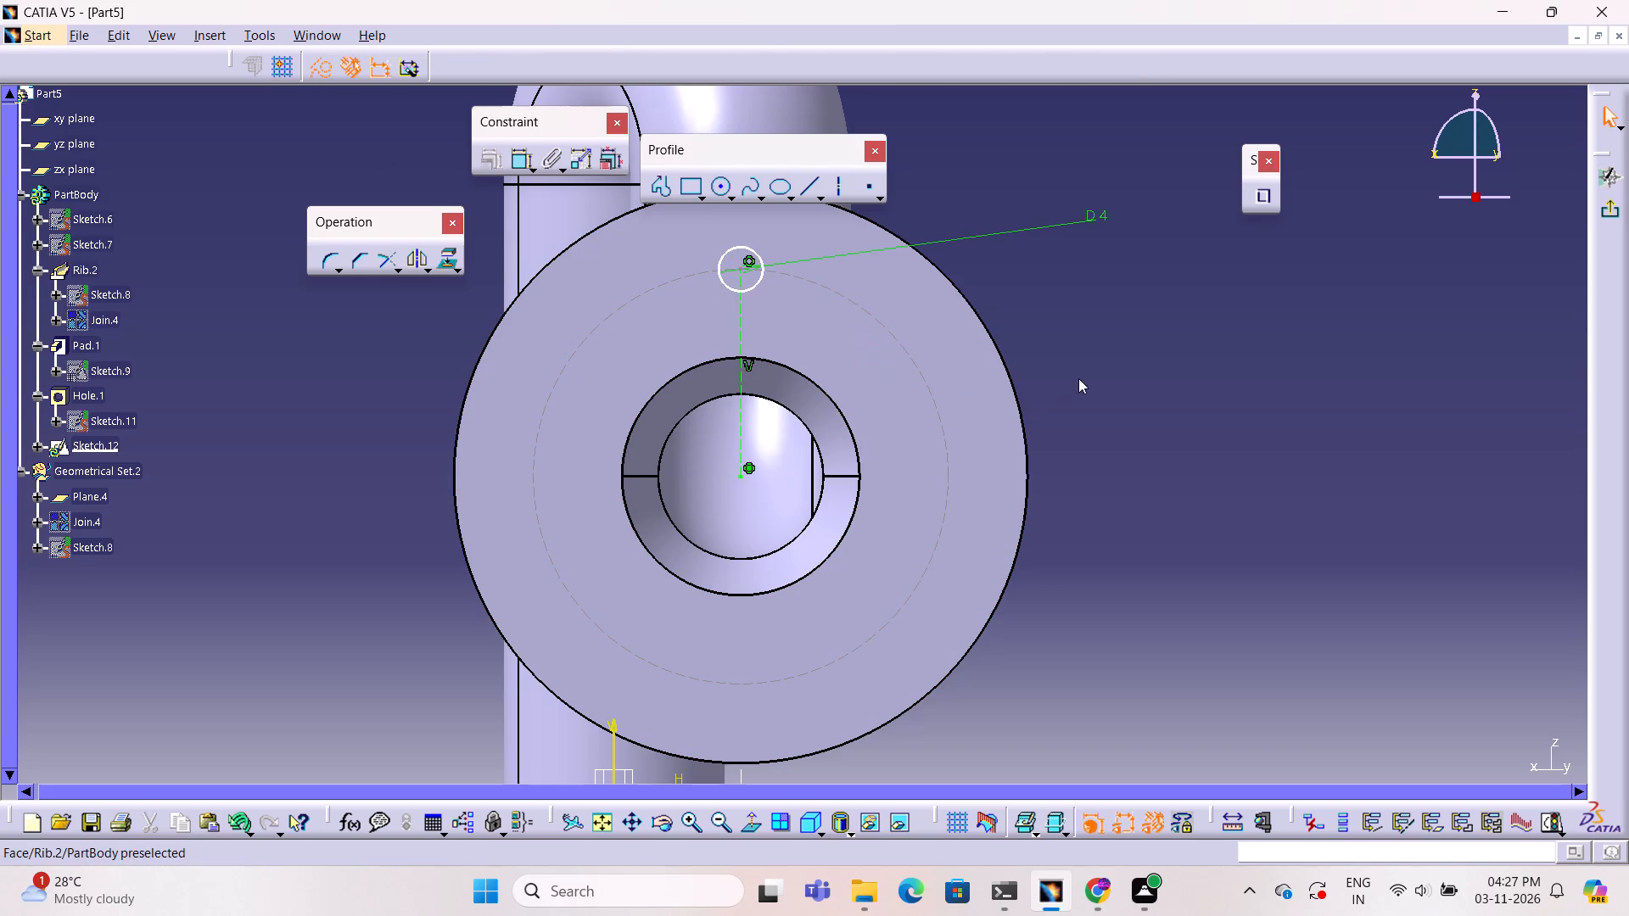
{"action": "left_click", "coordinate": [1110, 364]}
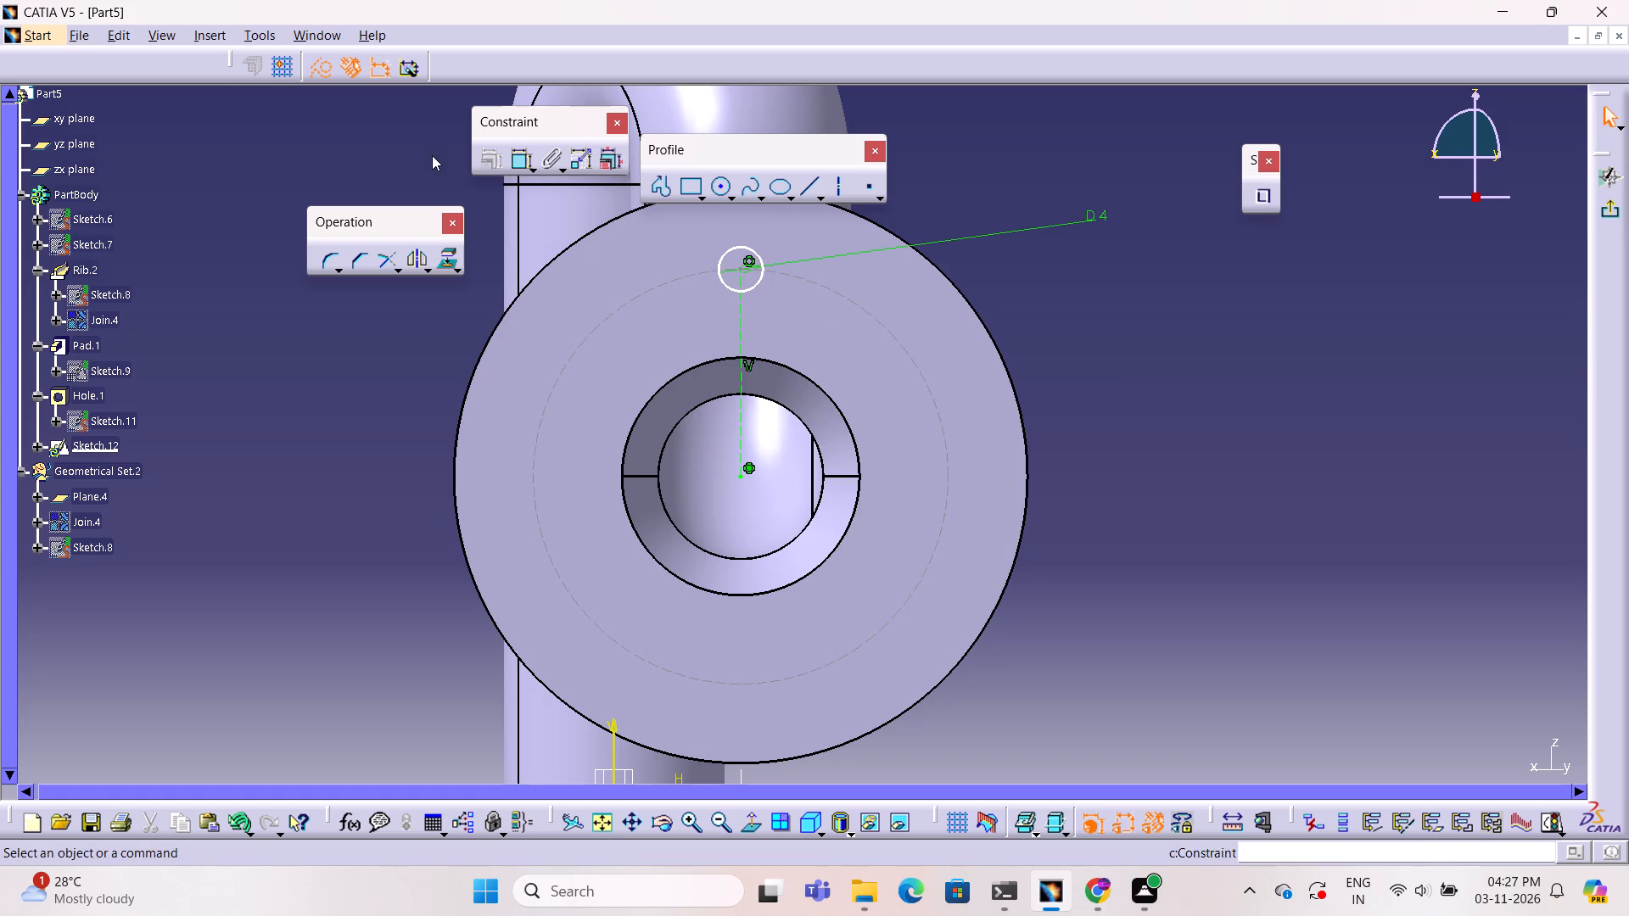
Dimension the construction circle, set its diameter to 45 mm and exit the sketch.
{"action": "left_click", "coordinate": [518, 164]}
{"action": "left_click", "coordinate": [920, 369]}
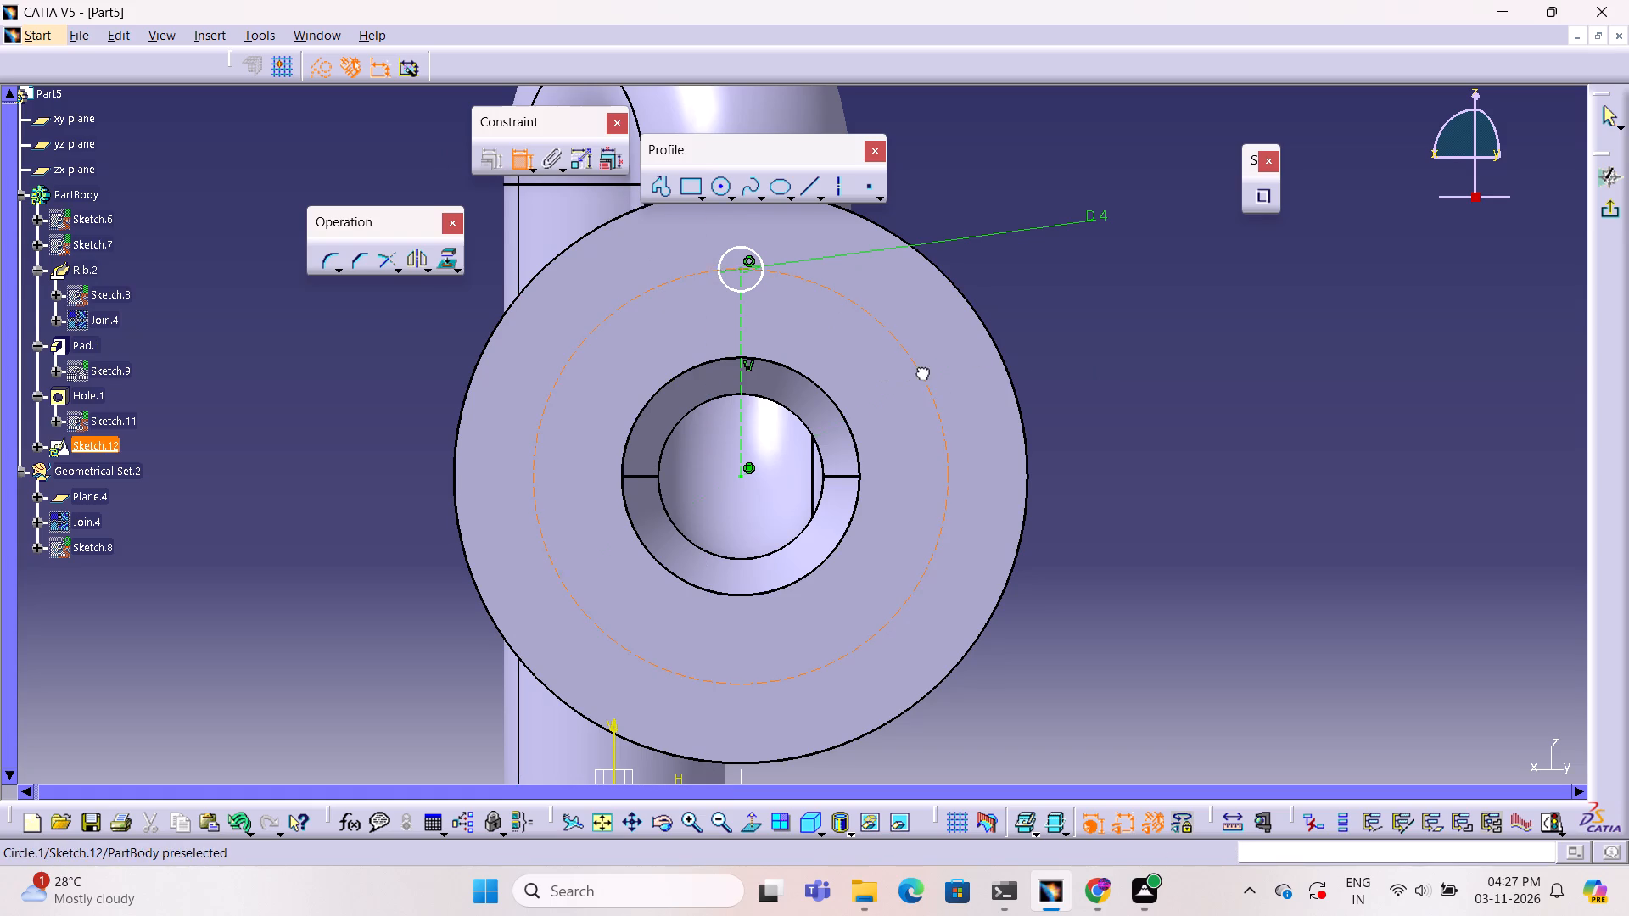
{"action": "left_click", "coordinate": [1092, 302]}
{"action": "double_click", "coordinate": [1100, 298]}
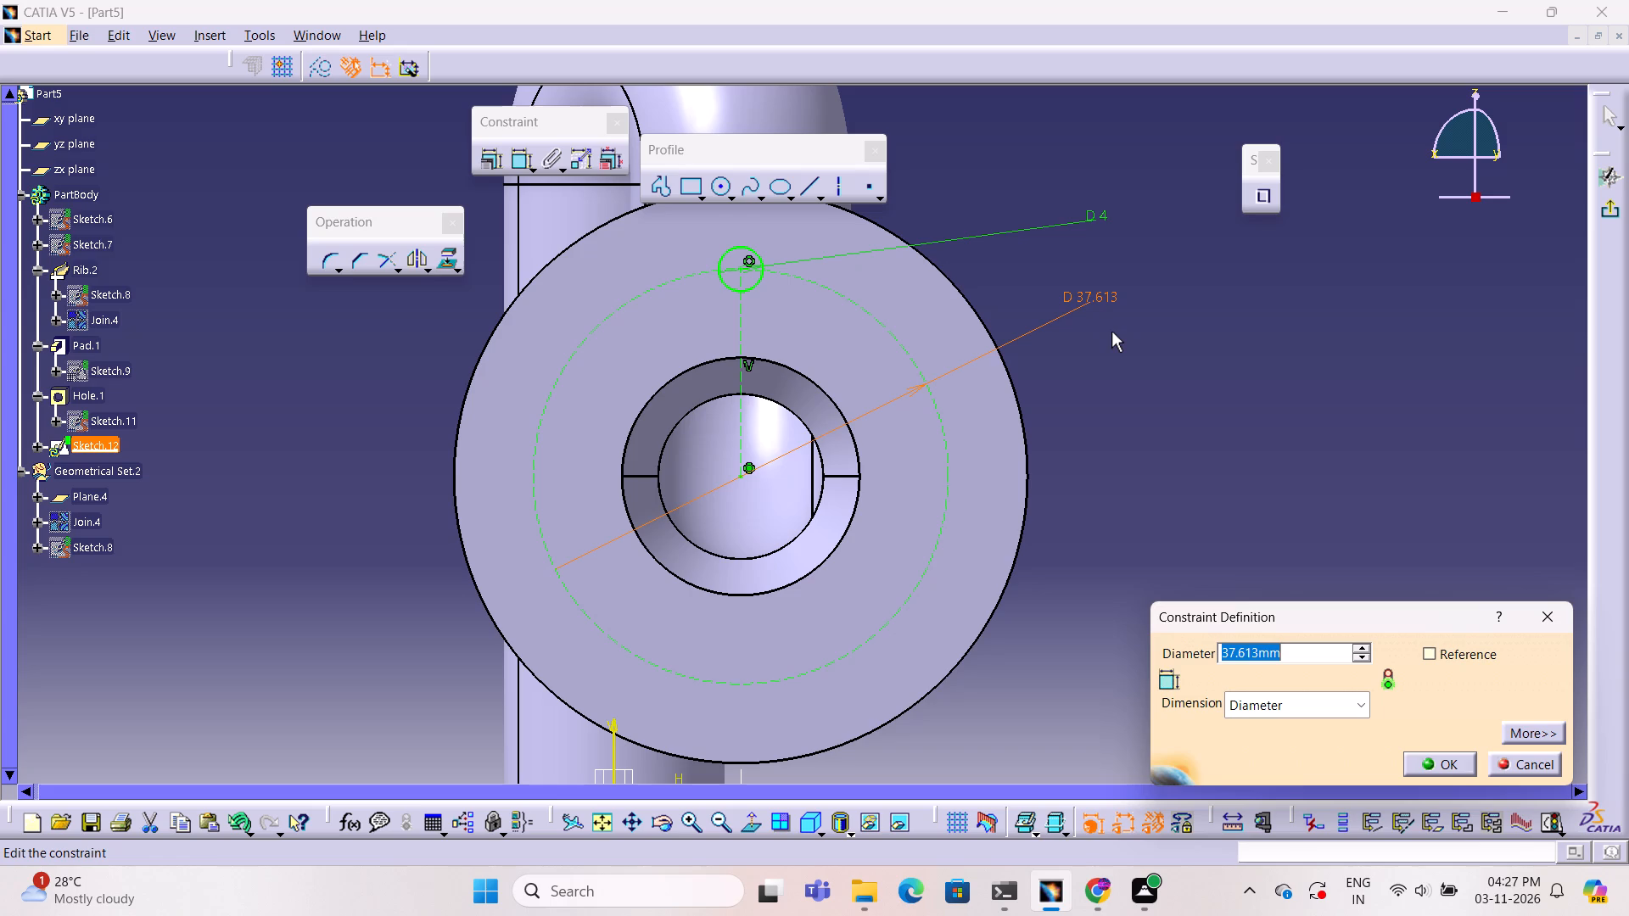
{"action": "type", "text": "45"}
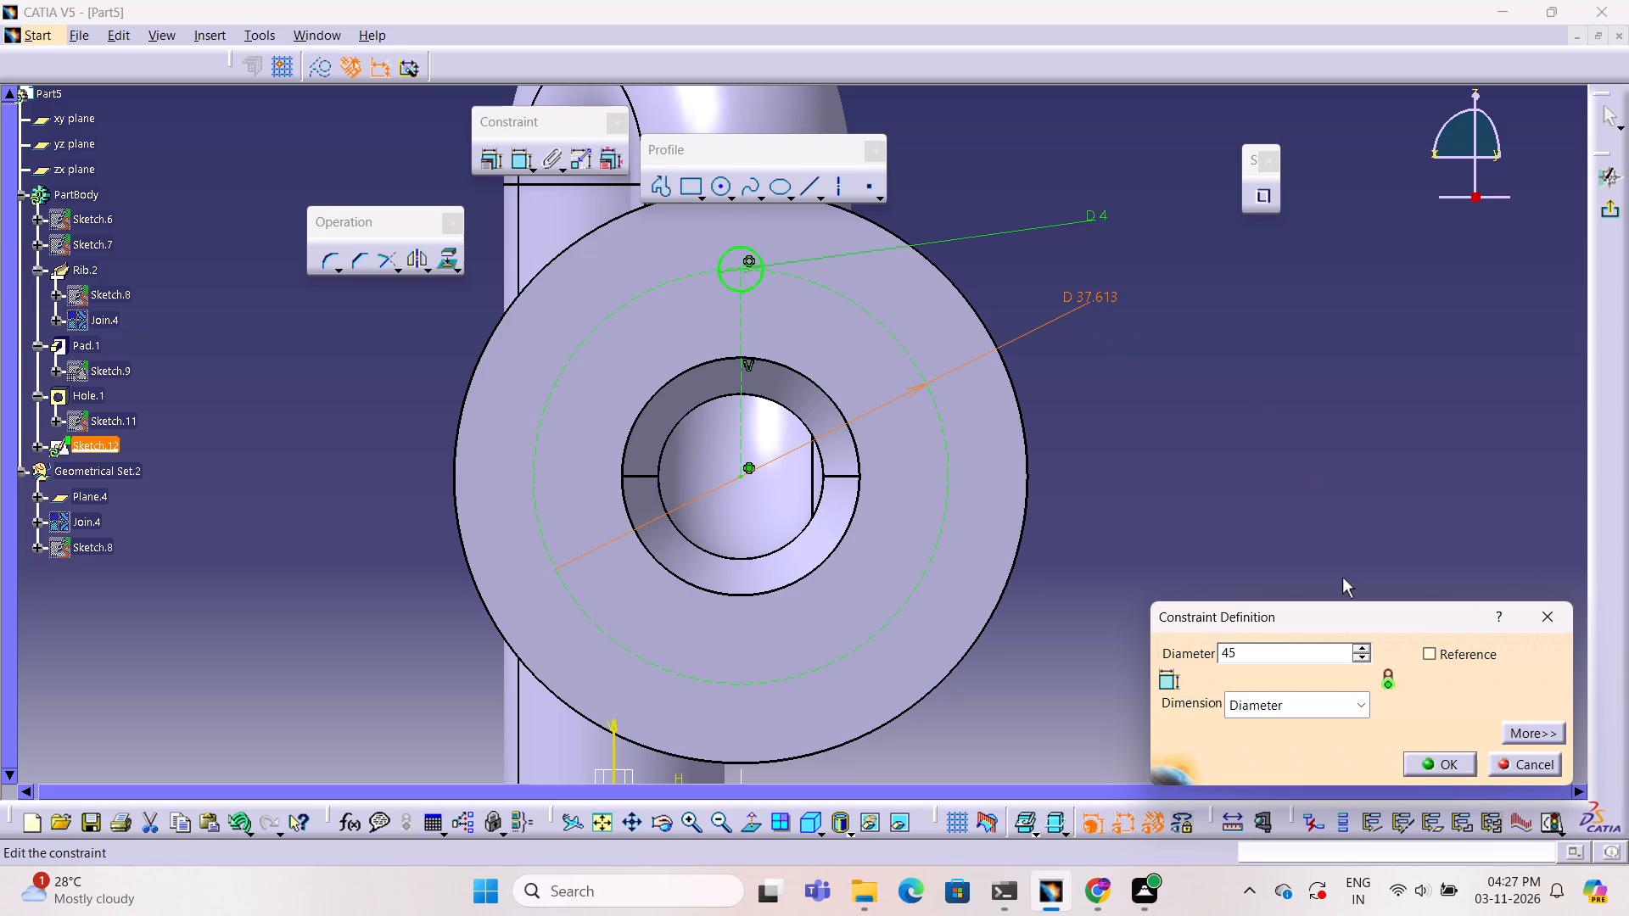
{"action": "left_click", "coordinate": [1450, 761]}
{"action": "left_click", "coordinate": [1295, 572]}
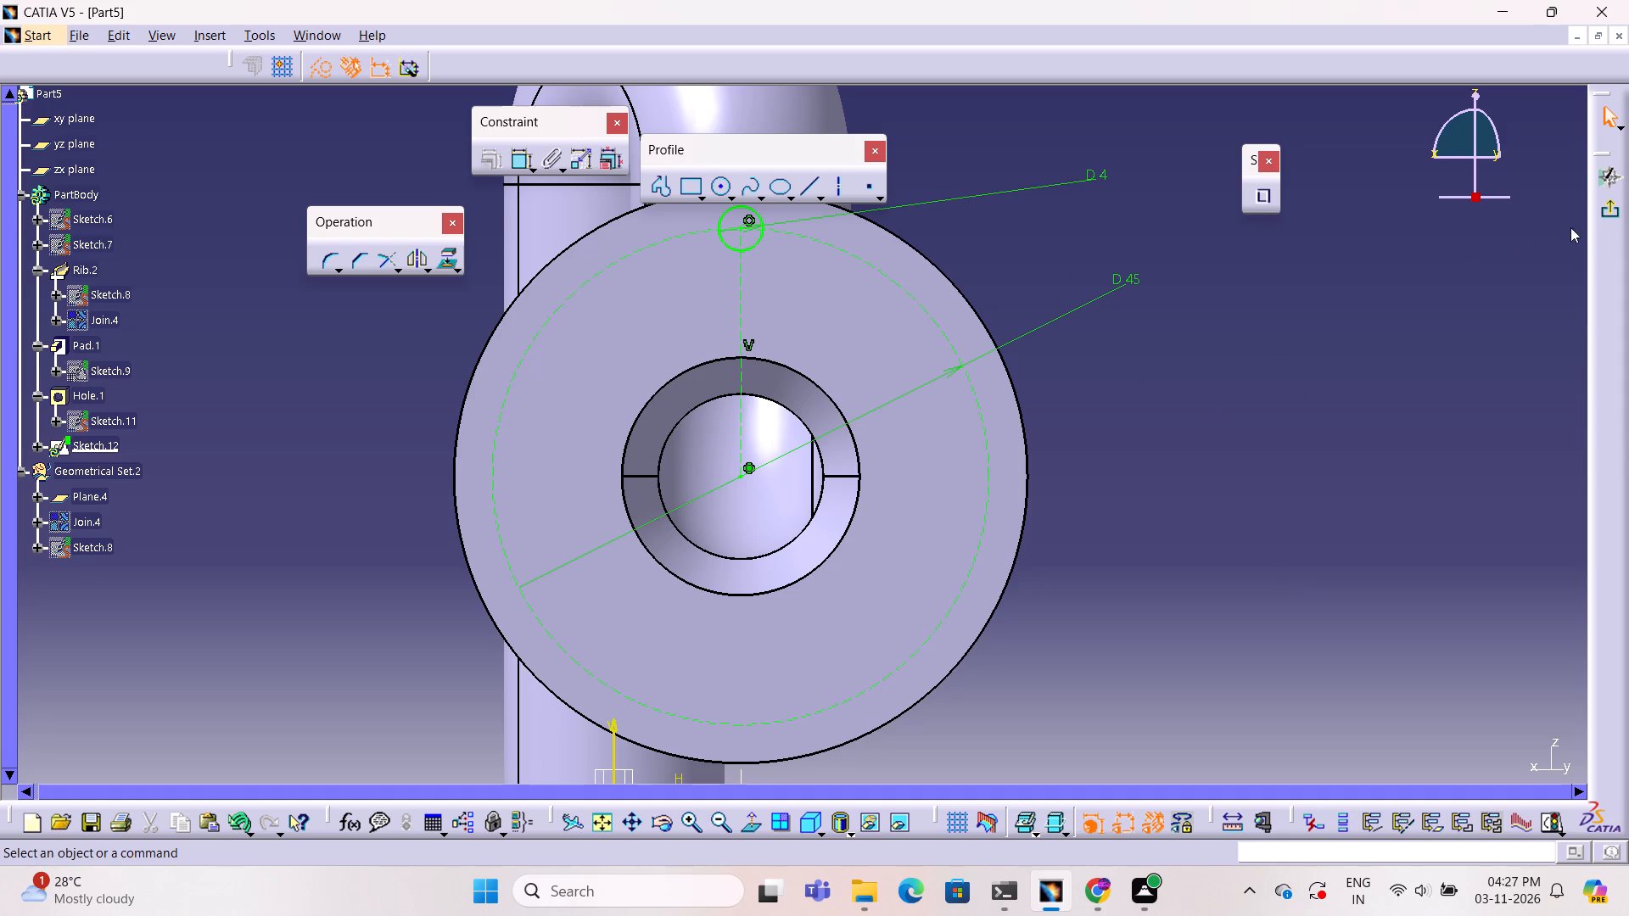
{"action": "left_click", "coordinate": [1606, 215]}
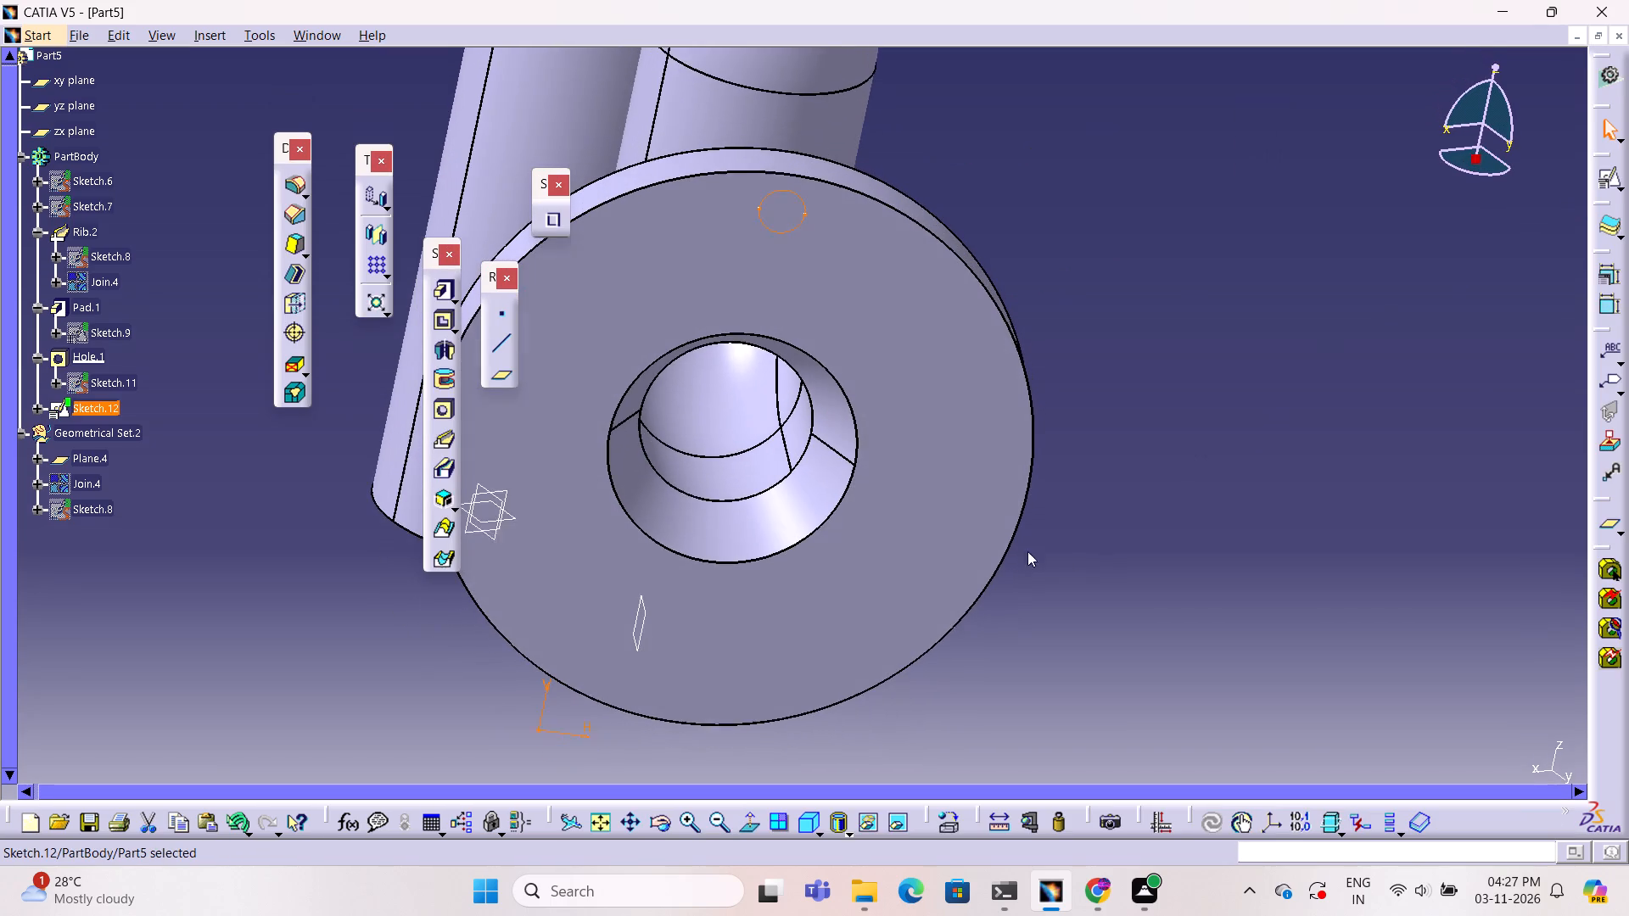
Cut the 4 mm circle through the flange as a pocket with the Up to next limit.
{"action": "middle_click_drag", "start_coordinate": [1060, 475], "coordinate": [1204, 529], "text": "ctrl"}
{"action": "right_click_drag", "start_coordinate": [1060, 475], "coordinate": [1204, 529], "text": "ctrl"}
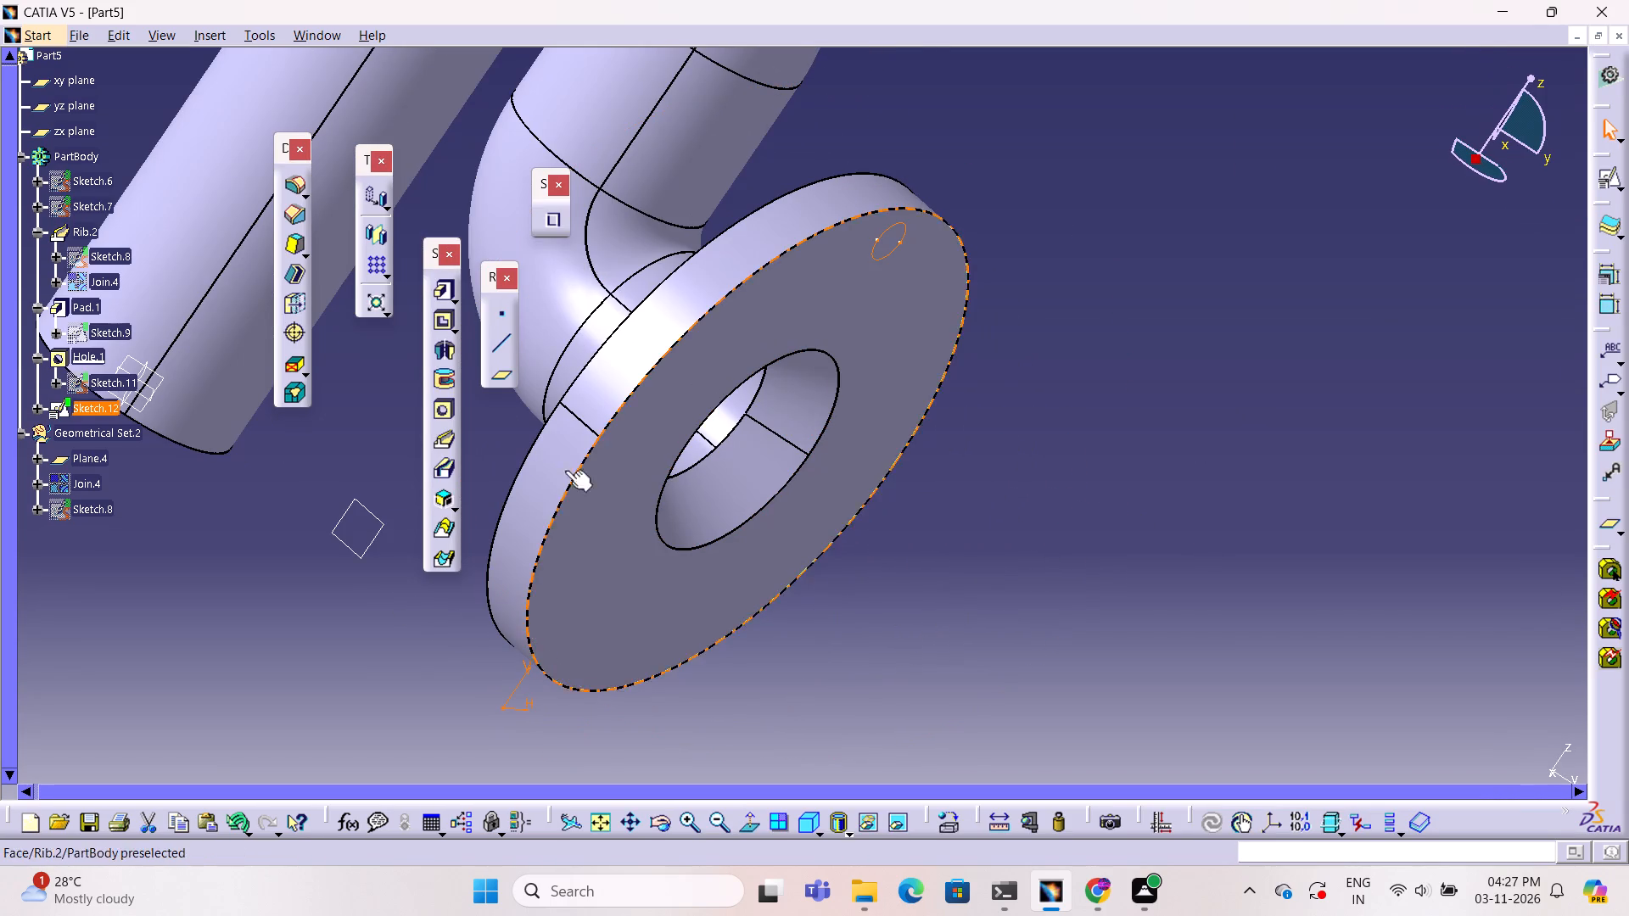
{"action": "left_click", "coordinate": [439, 323]}
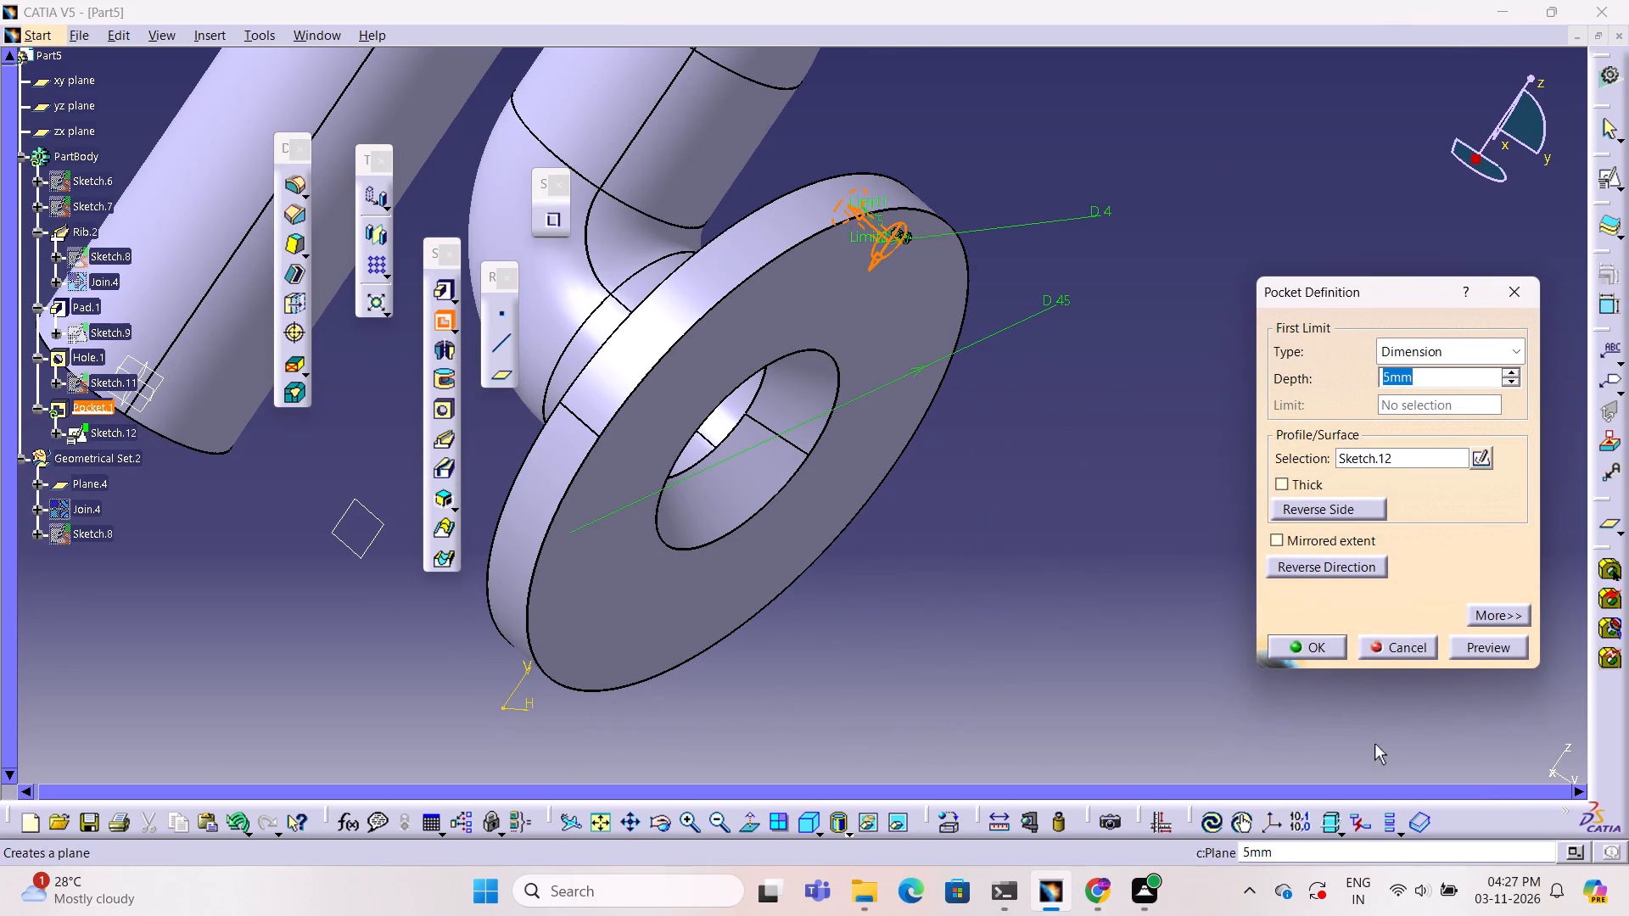
{"action": "left_click", "coordinate": [1520, 343]}
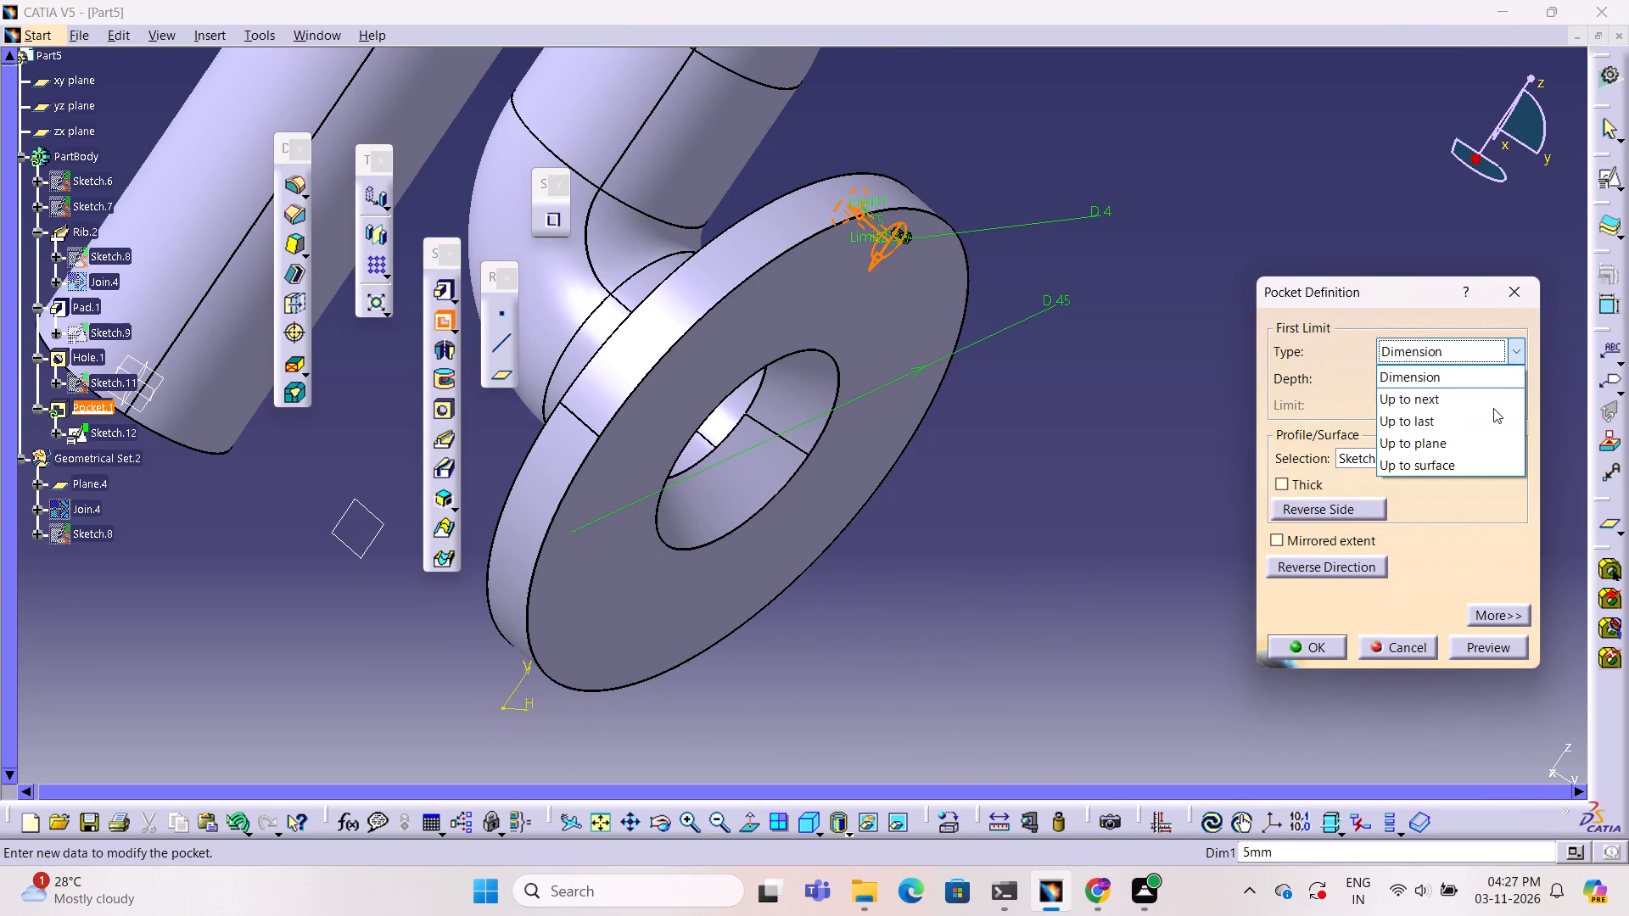
{"action": "left_click", "coordinate": [1490, 401]}
{"action": "left_click", "coordinate": [1503, 650]}
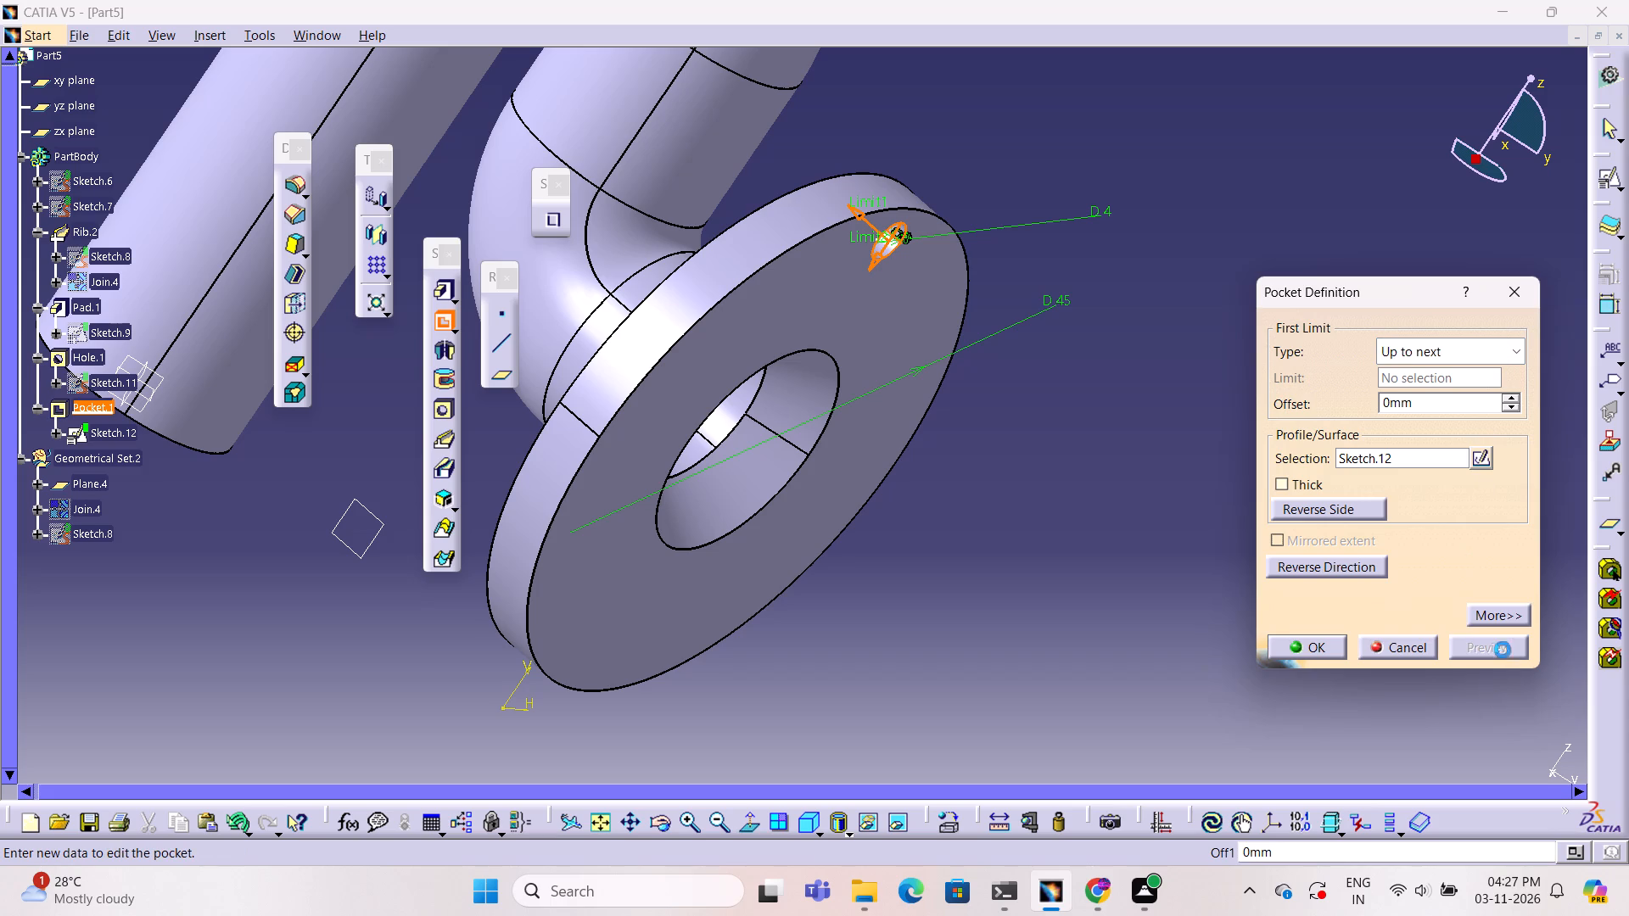
{"action": "left_click", "coordinate": [1306, 644]}
{"action": "left_click", "coordinate": [1243, 622]}
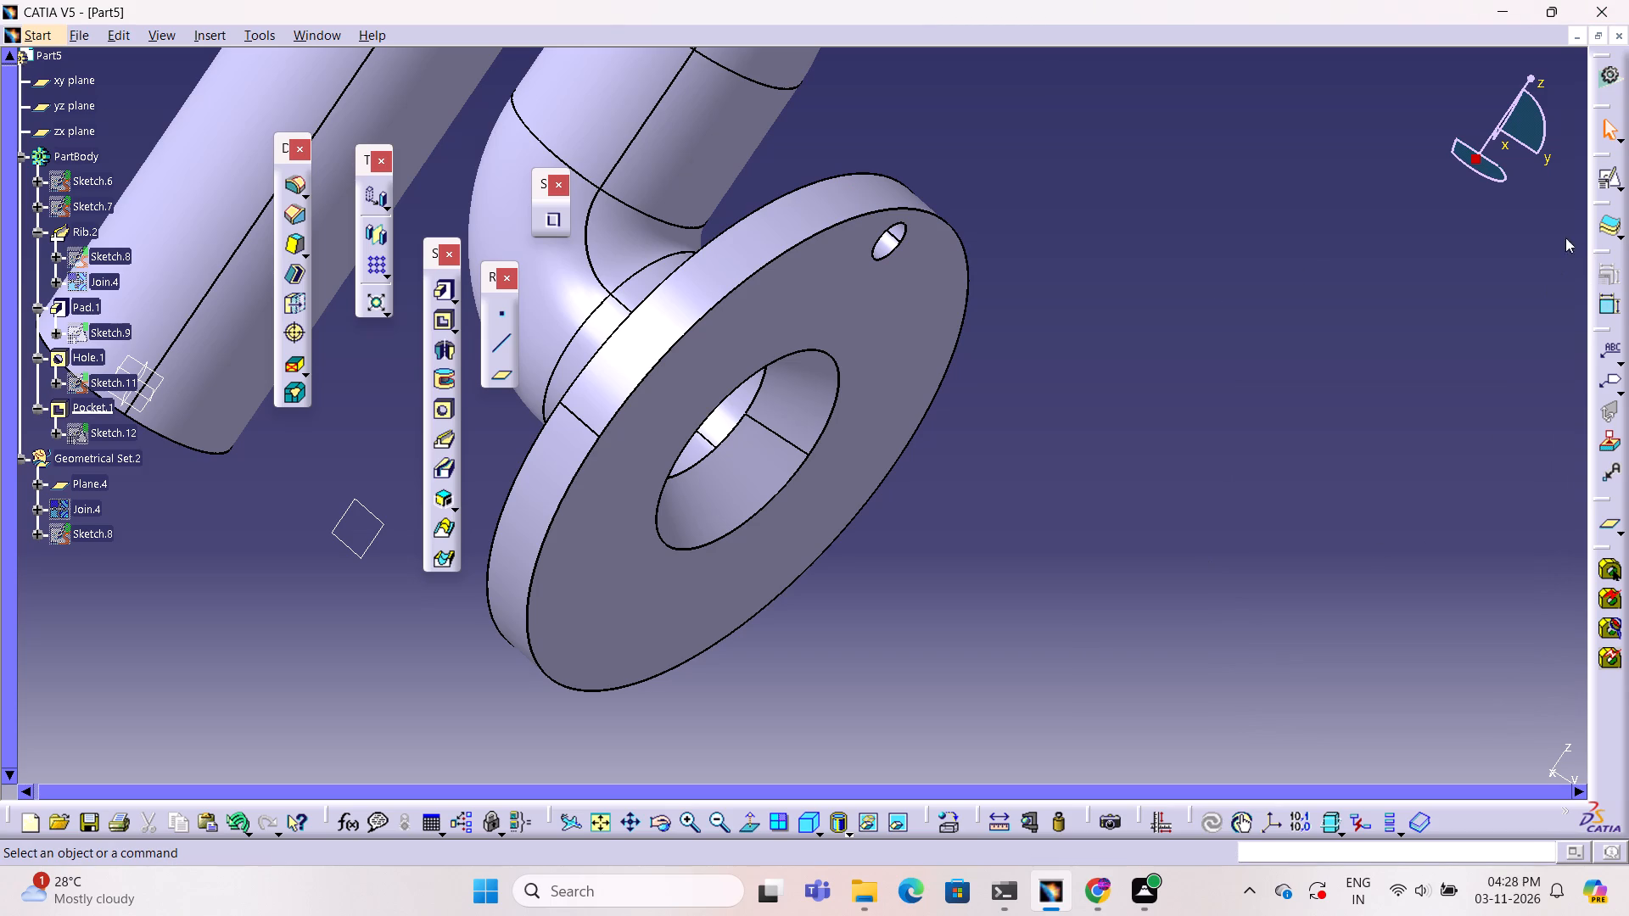
Pattern the 4 mm pocket circularly as a complete crown of 4 instances, using the flange's flat face as reference.
{"action": "left_click", "coordinate": [888, 244]}
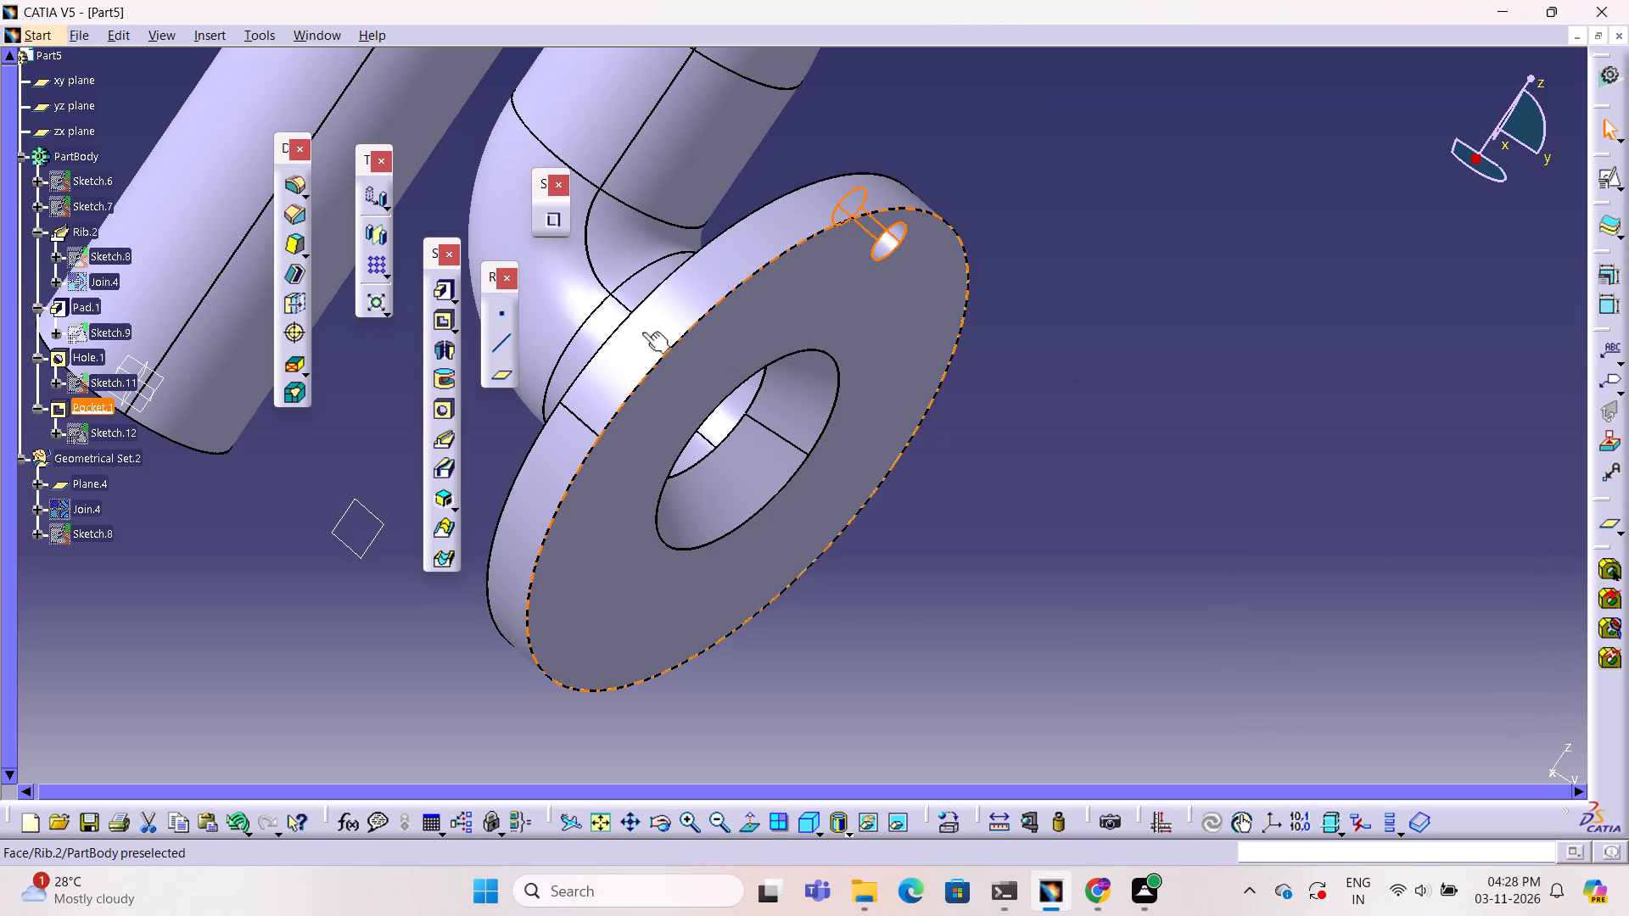
{"action": "left_click", "coordinate": [389, 272]}
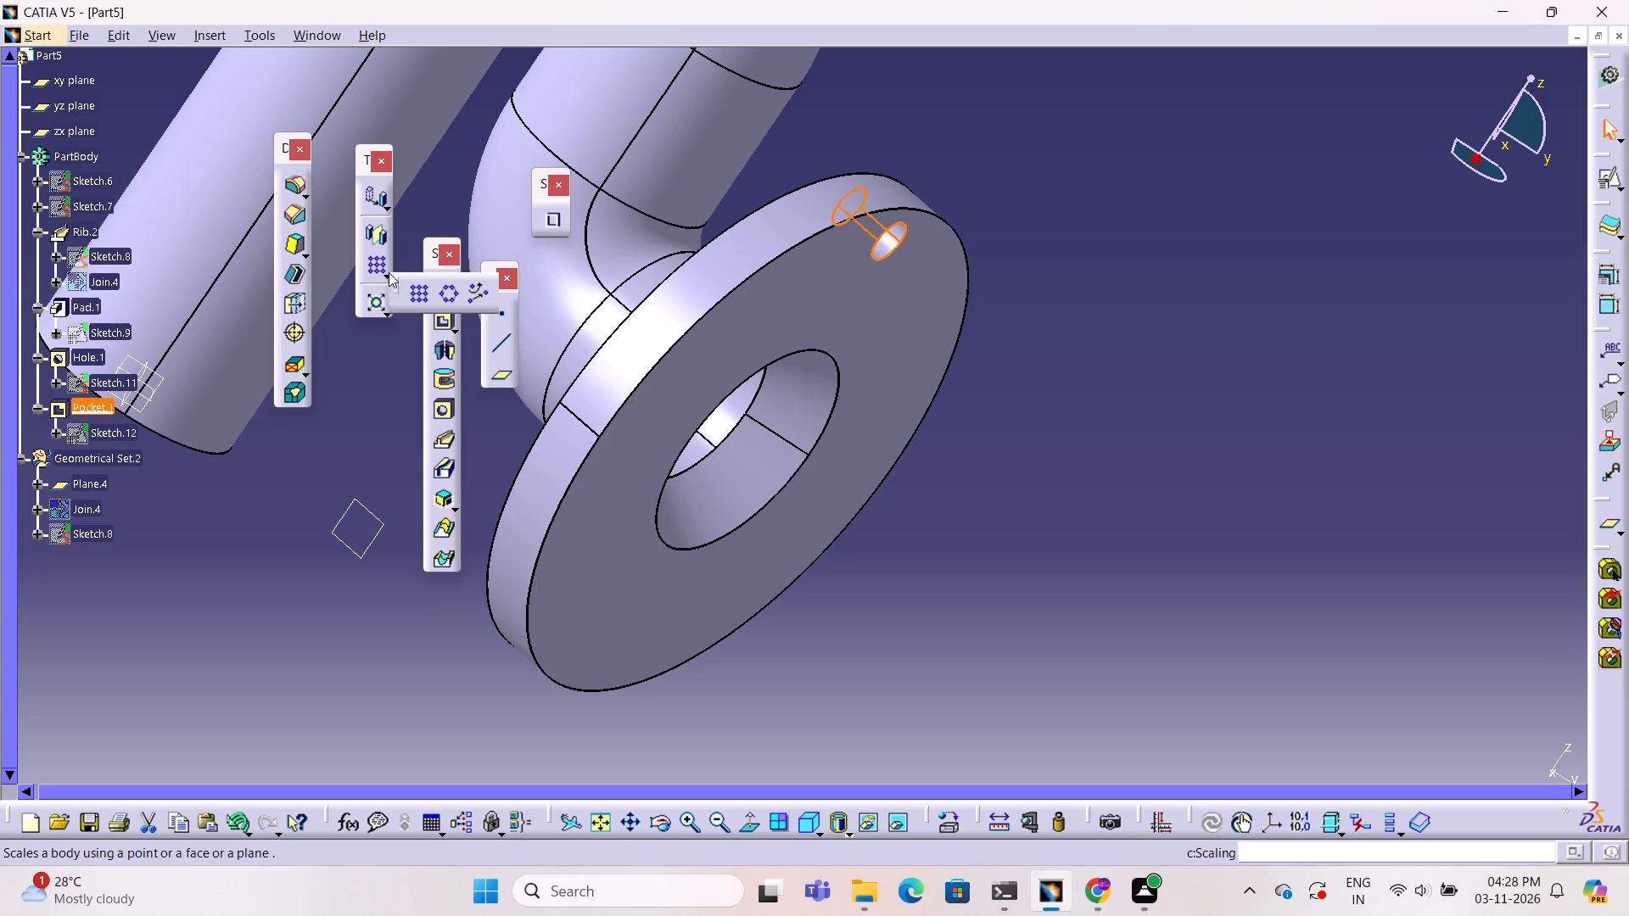
{"action": "left_click", "coordinate": [451, 302]}
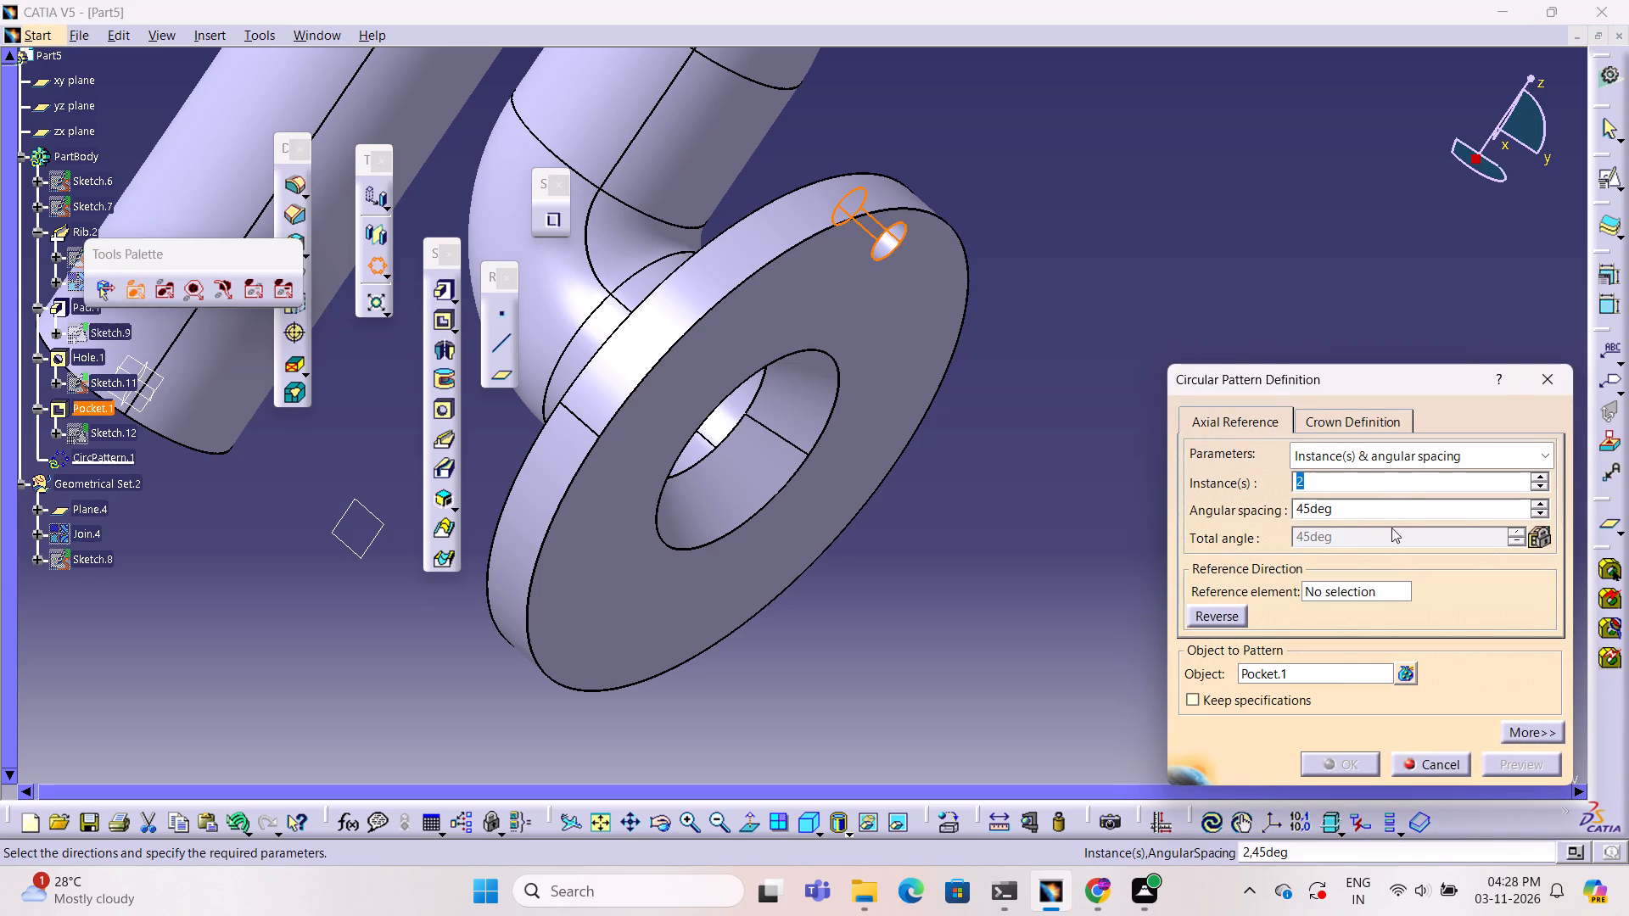
{"action": "left_click", "coordinate": [1445, 459]}
{"action": "left_click", "coordinate": [1448, 546]}
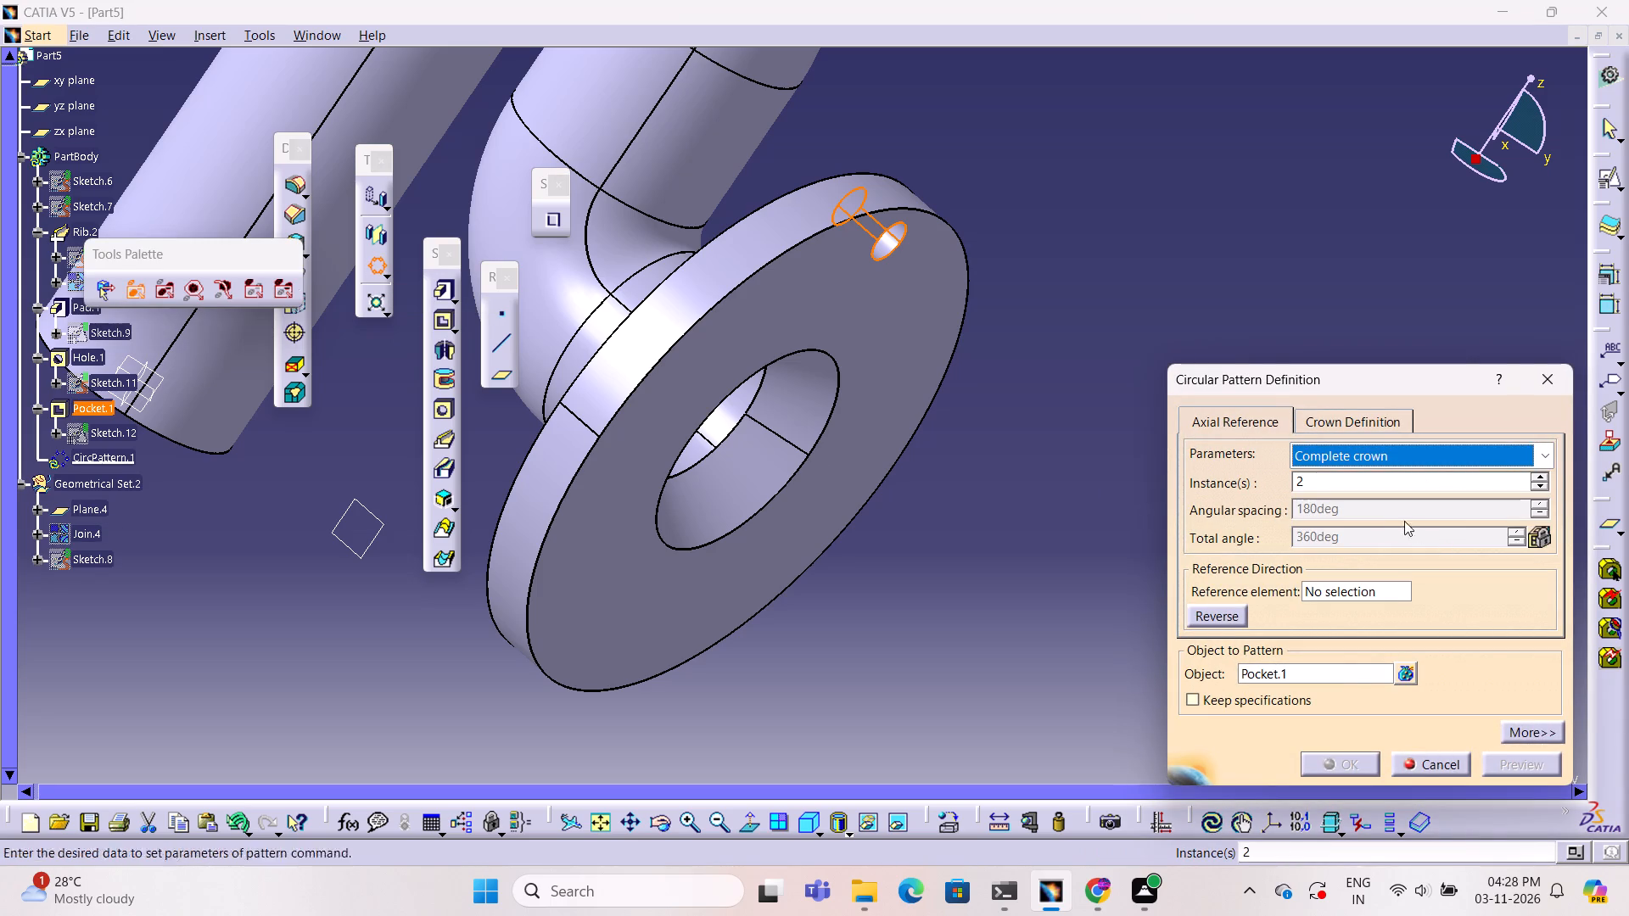
{"action": "double_click", "coordinate": [1337, 483]}
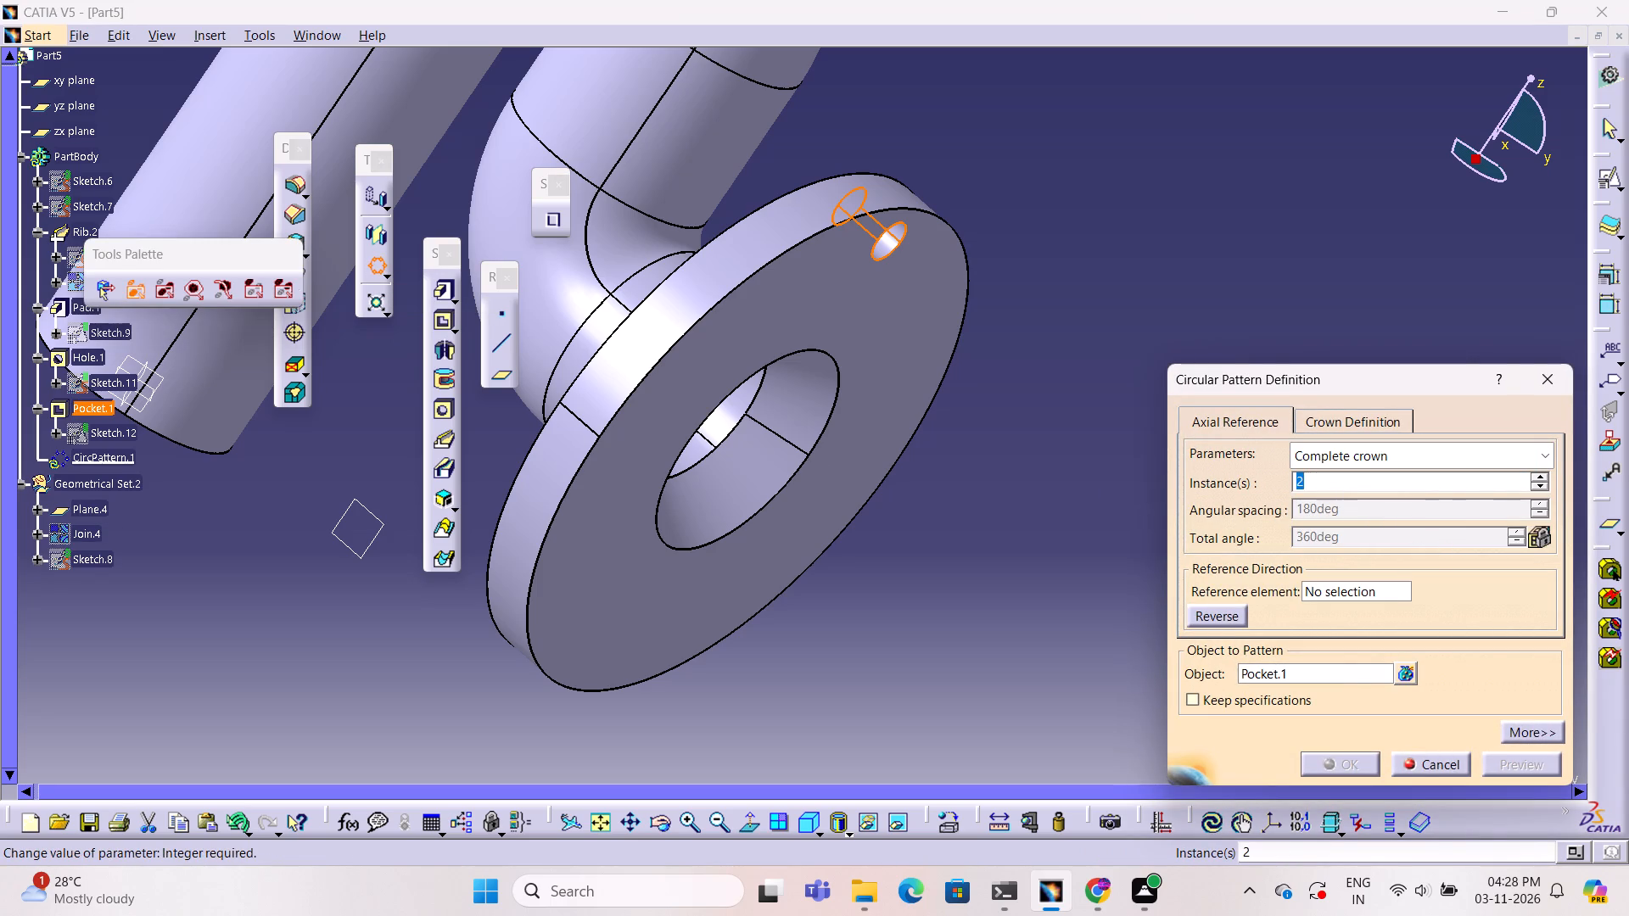
{"action": "key", "text": "4"}
{"action": "left_click", "coordinate": [1334, 594]}
{"action": "left_click", "coordinate": [891, 318]}
{"action": "left_click", "coordinate": [1551, 759]}
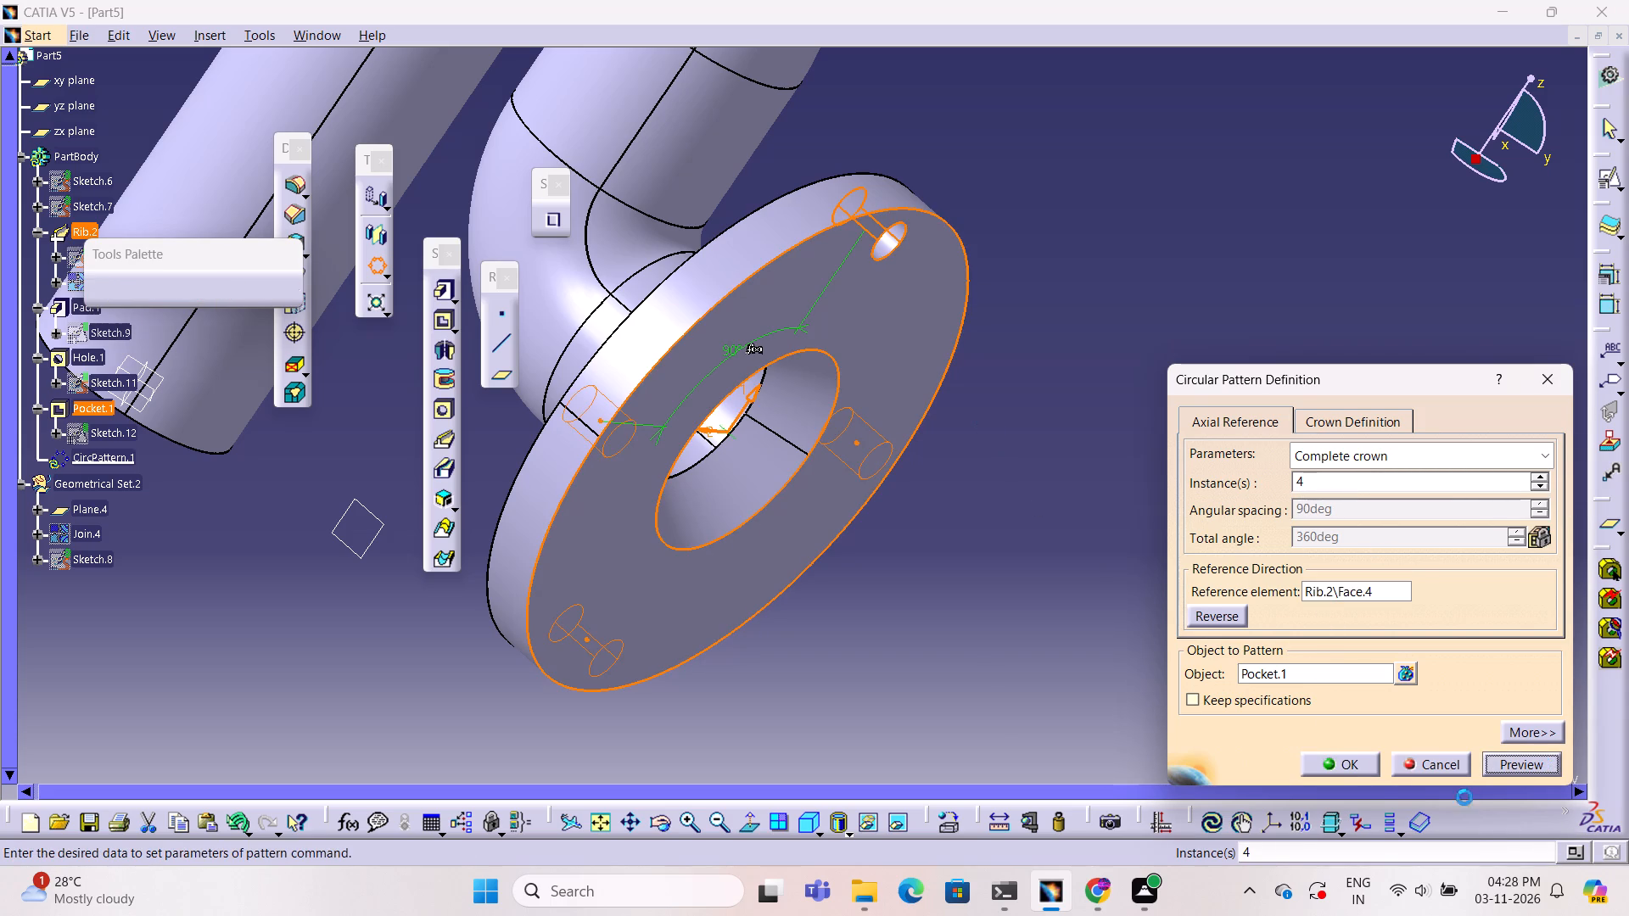
{"action": "left_click", "coordinate": [1346, 762]}
{"action": "left_click", "coordinate": [1028, 650]}
Examine the patterned flange and curved tube from several sides.
{"action": "middle_click_drag", "start_coordinate": [1072, 543], "coordinate": [1050, 622], "text": "ctrl"}
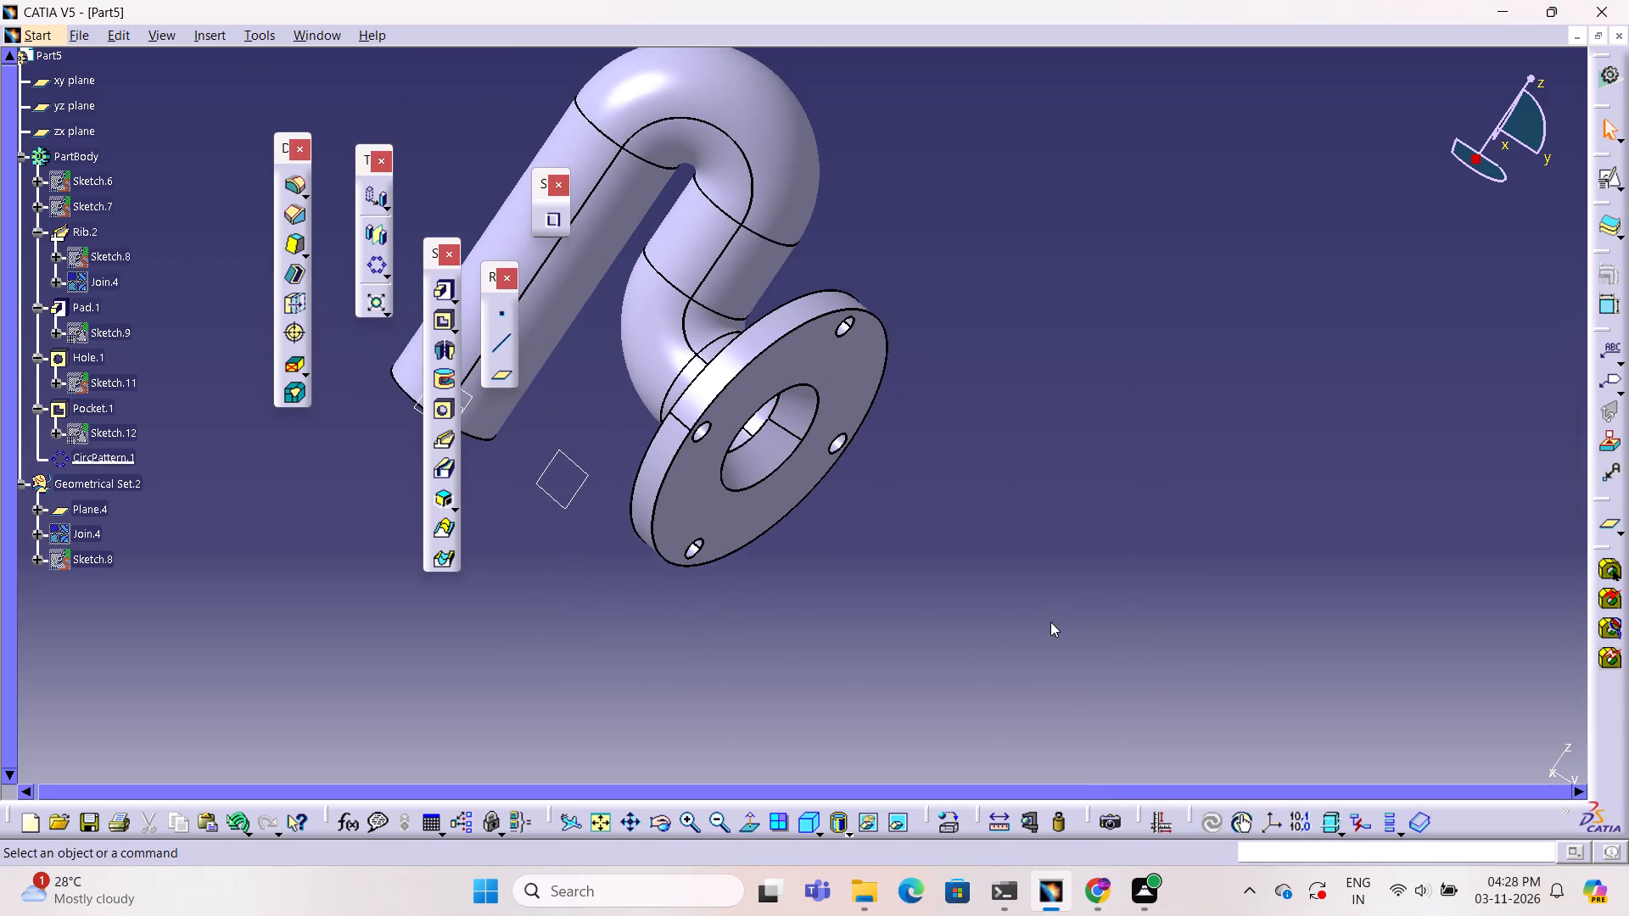
{"action": "middle_click_drag", "start_coordinate": [935, 646], "coordinate": [1128, 533], "text": "ctrl"}
{"action": "right_click_drag", "start_coordinate": [936, 646], "coordinate": [1186, 553], "text": "ctrl"}
{"action": "middle_click", "coordinate": [1128, 533], "text": "ctrl"}
{"action": "middle_click_drag", "start_coordinate": [1128, 532], "coordinate": [1210, 452], "text": "ctrl"}
{"action": "middle_click", "coordinate": [1212, 452], "text": "ctrl"}
{"action": "middle_click", "coordinate": [1213, 450], "text": "ctrl"}
{"action": "middle_click_drag", "start_coordinate": [1213, 450], "coordinate": [1196, 510], "text": "ctrl"}
{"action": "middle_click_drag", "start_coordinate": [1195, 516], "coordinate": [1186, 553], "text": "ctrl"}
{"action": "middle_click_drag", "start_coordinate": [1288, 507], "coordinate": [1282, 489], "text": "ctrl"}
{"action": "right_click_drag", "start_coordinate": [1288, 507], "coordinate": [1282, 489], "text": "ctrl"}
{"action": "right_click", "coordinate": [1282, 489], "text": "ctrl"}
{"action": "right_click", "coordinate": [1282, 489], "text": "ctrl"}
{"action": "right_click", "coordinate": [1282, 489], "text": "ctrl"}
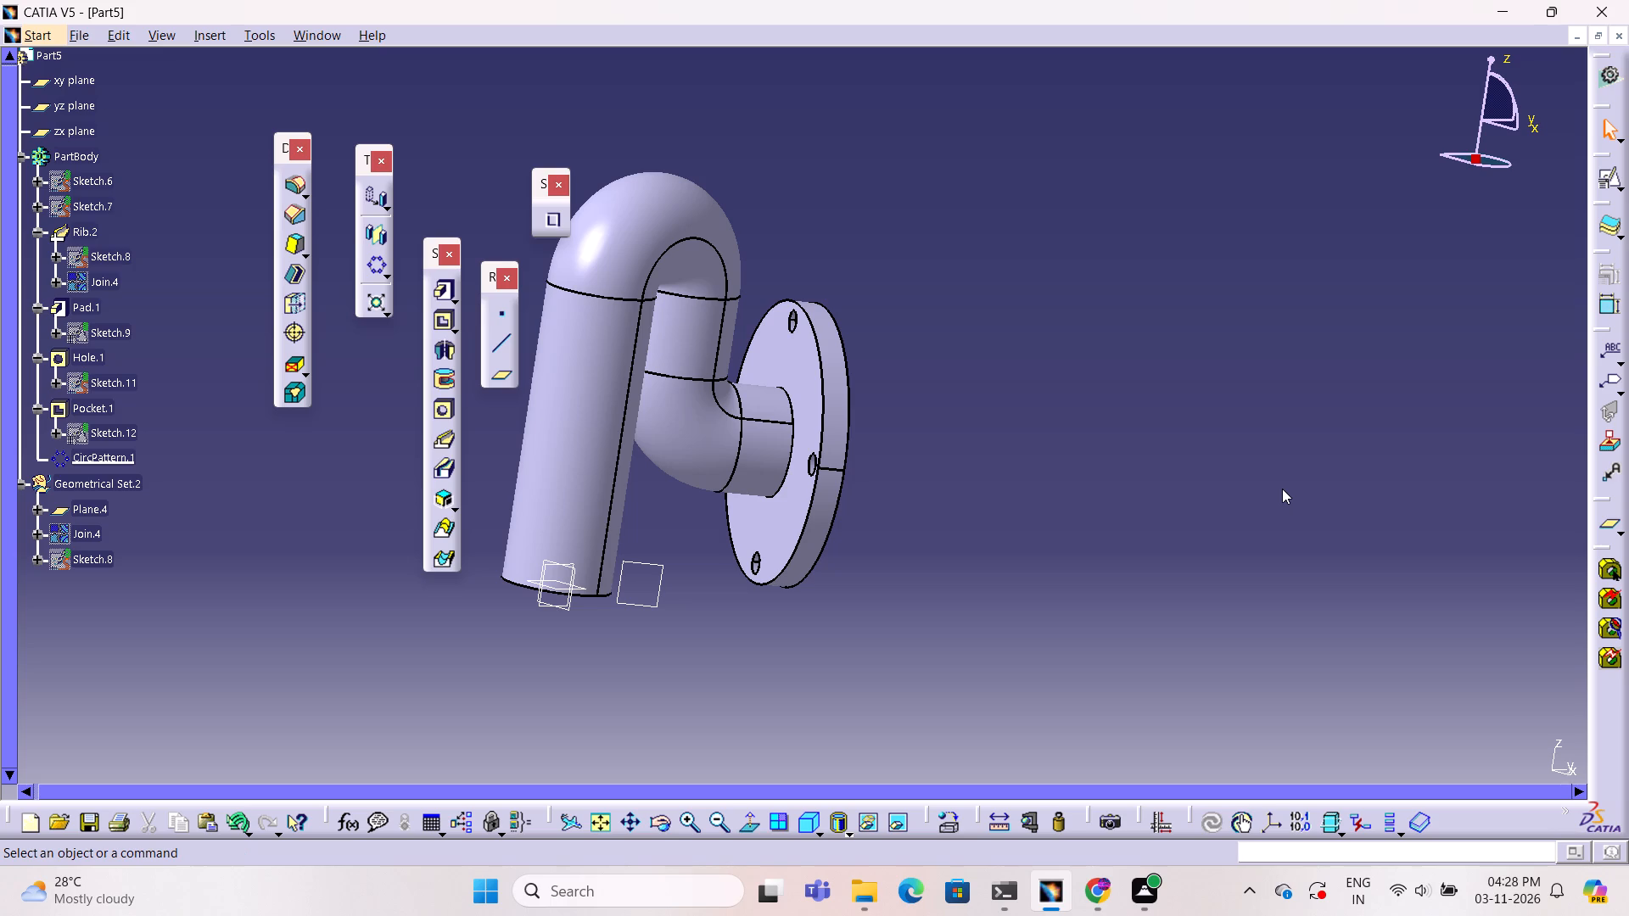
{"action": "left_click", "coordinate": [1148, 533]}
Select the xy plane at the base of the long straight tube.
{"action": "middle_click_drag", "start_coordinate": [959, 575], "coordinate": [947, 581], "text": "ctrl"}
{"action": "right_click_drag", "start_coordinate": [959, 575], "coordinate": [947, 581], "text": "ctrl"}
{"action": "left_click", "coordinate": [592, 626]}
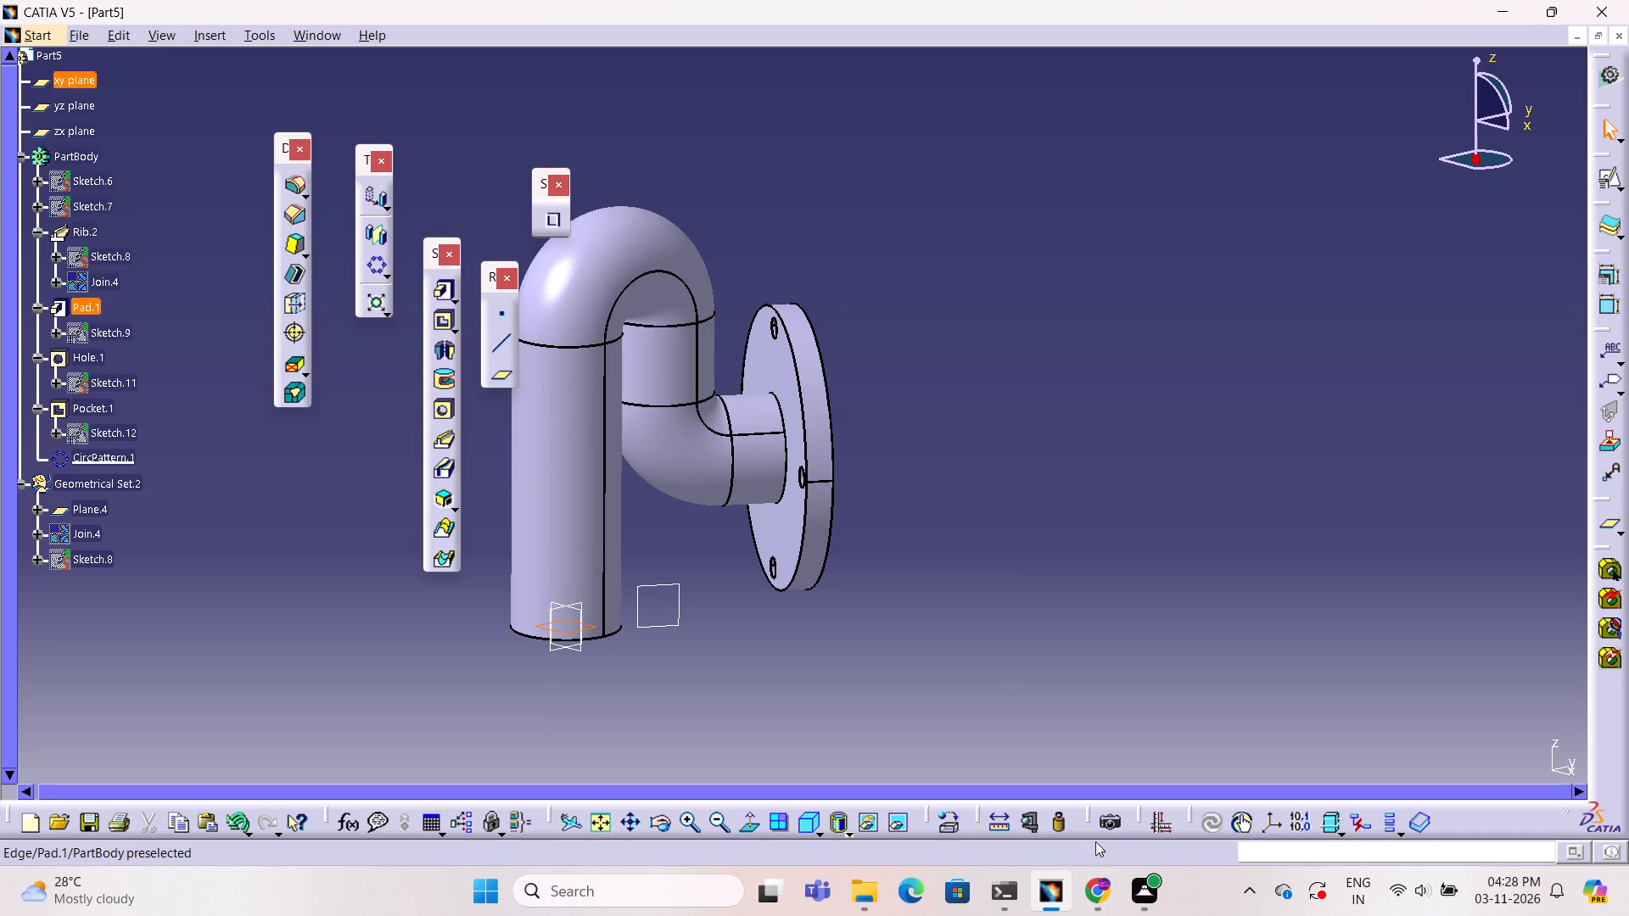
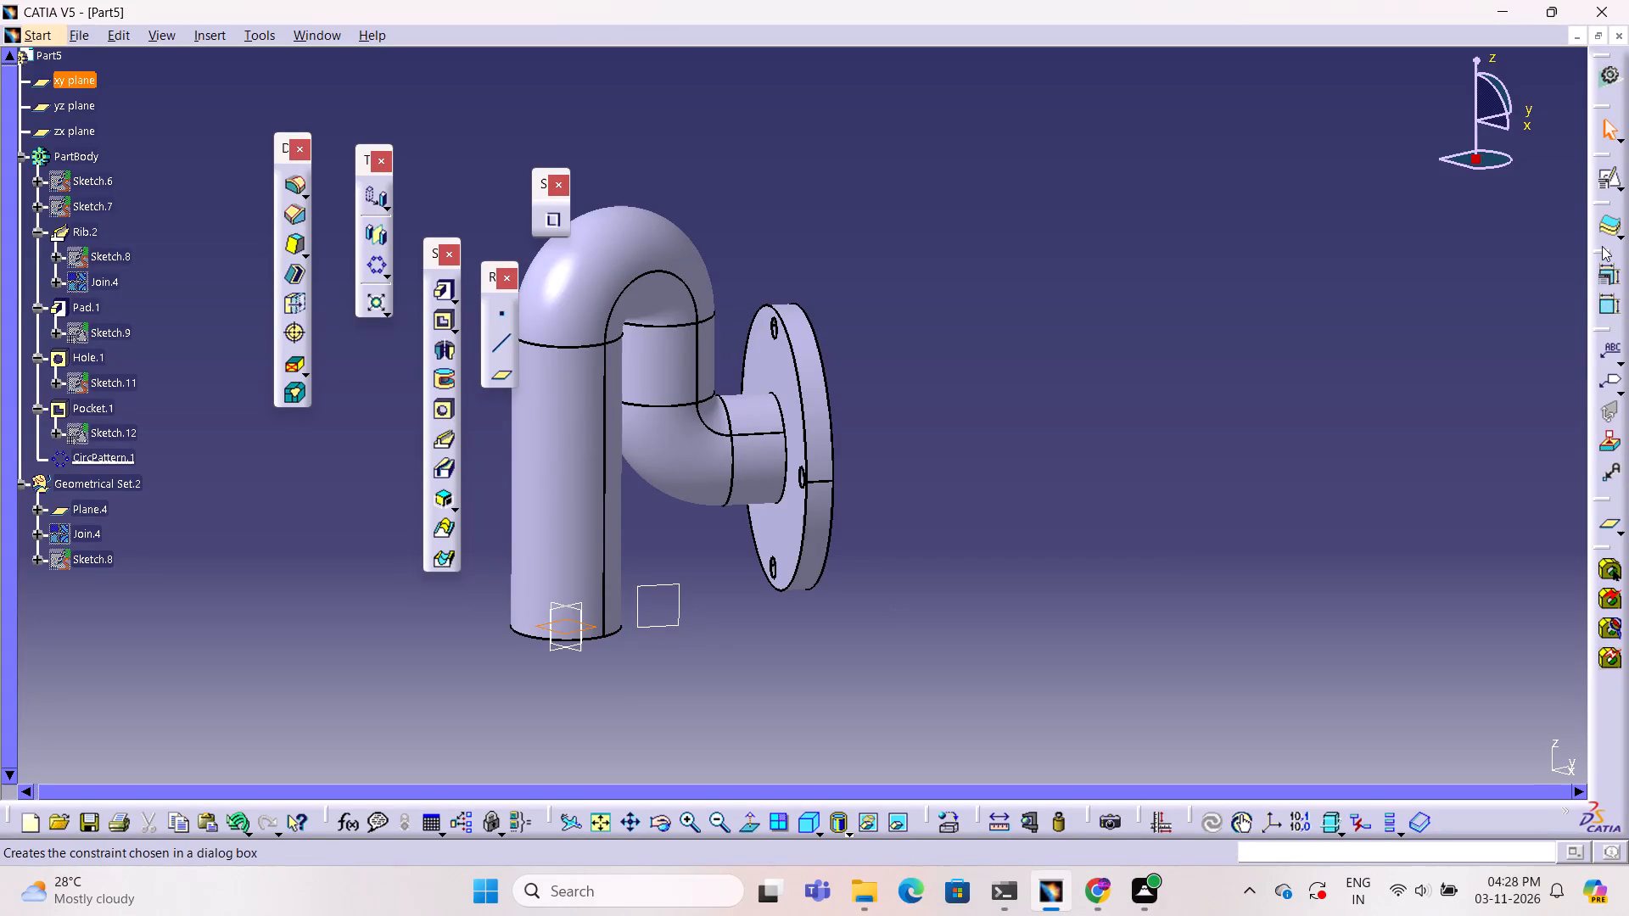
On the xy plane, sketch a circle about 46 mm in diameter centred on the origin at the tube's base.
{"action": "left_click", "coordinate": [1603, 187]}
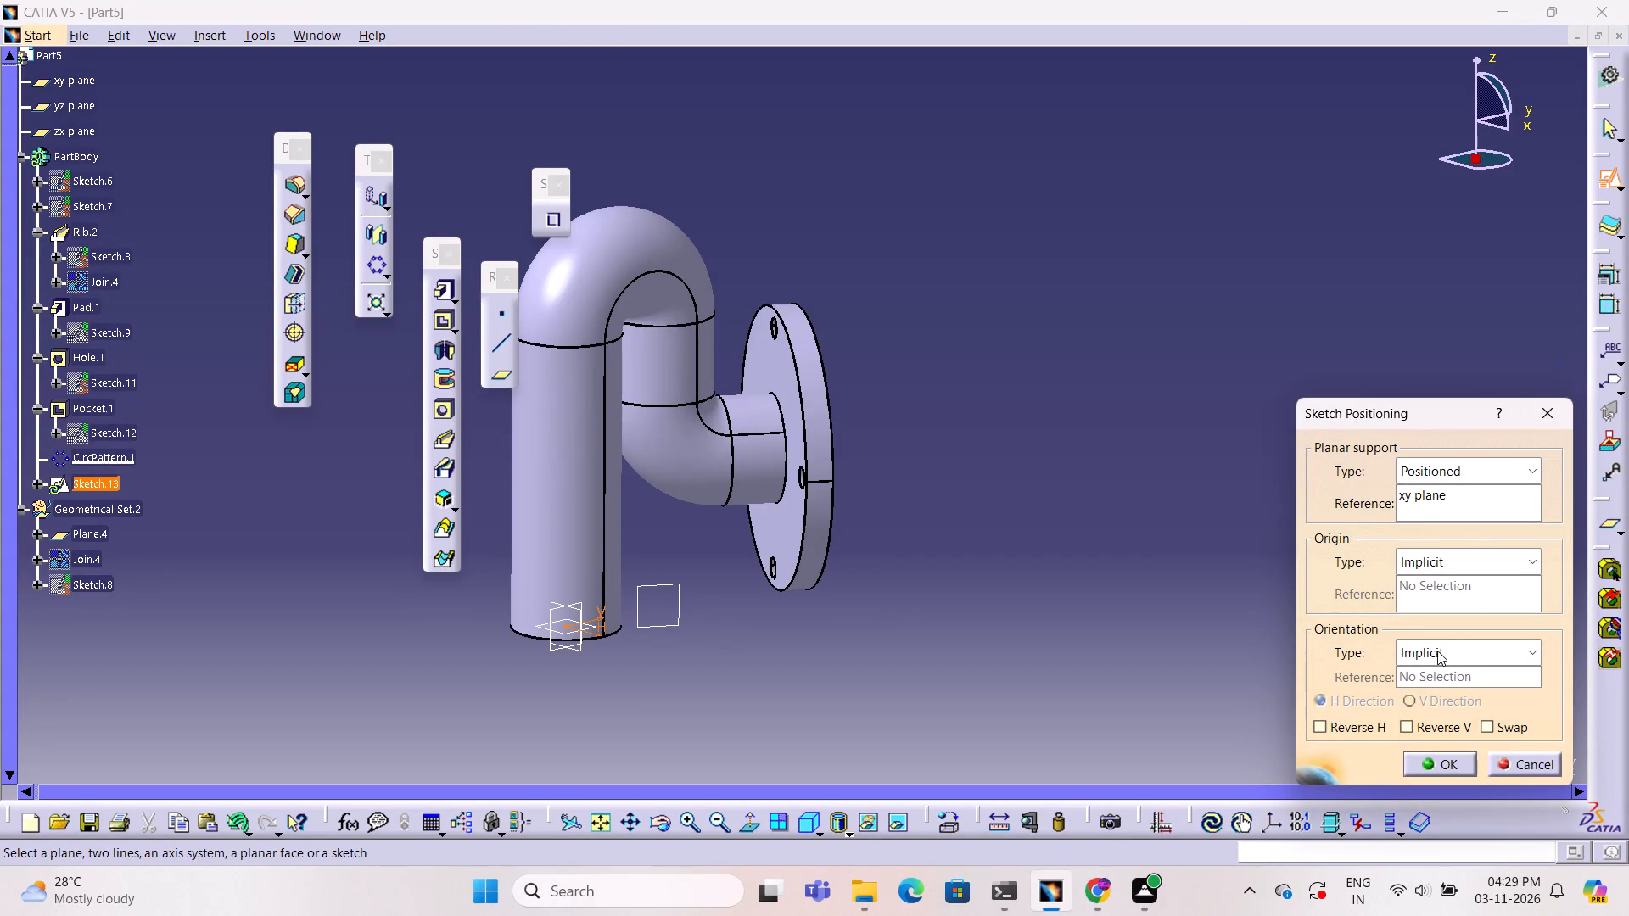
{"action": "left_click", "coordinate": [1434, 762]}
{"action": "middle_click", "coordinate": [1073, 628], "text": "ctrl"}
{"action": "middle_click_drag", "start_coordinate": [1073, 628], "coordinate": [952, 529], "text": "ctrl"}
{"action": "right_click_drag", "start_coordinate": [1073, 628], "coordinate": [952, 529], "text": "ctrl"}
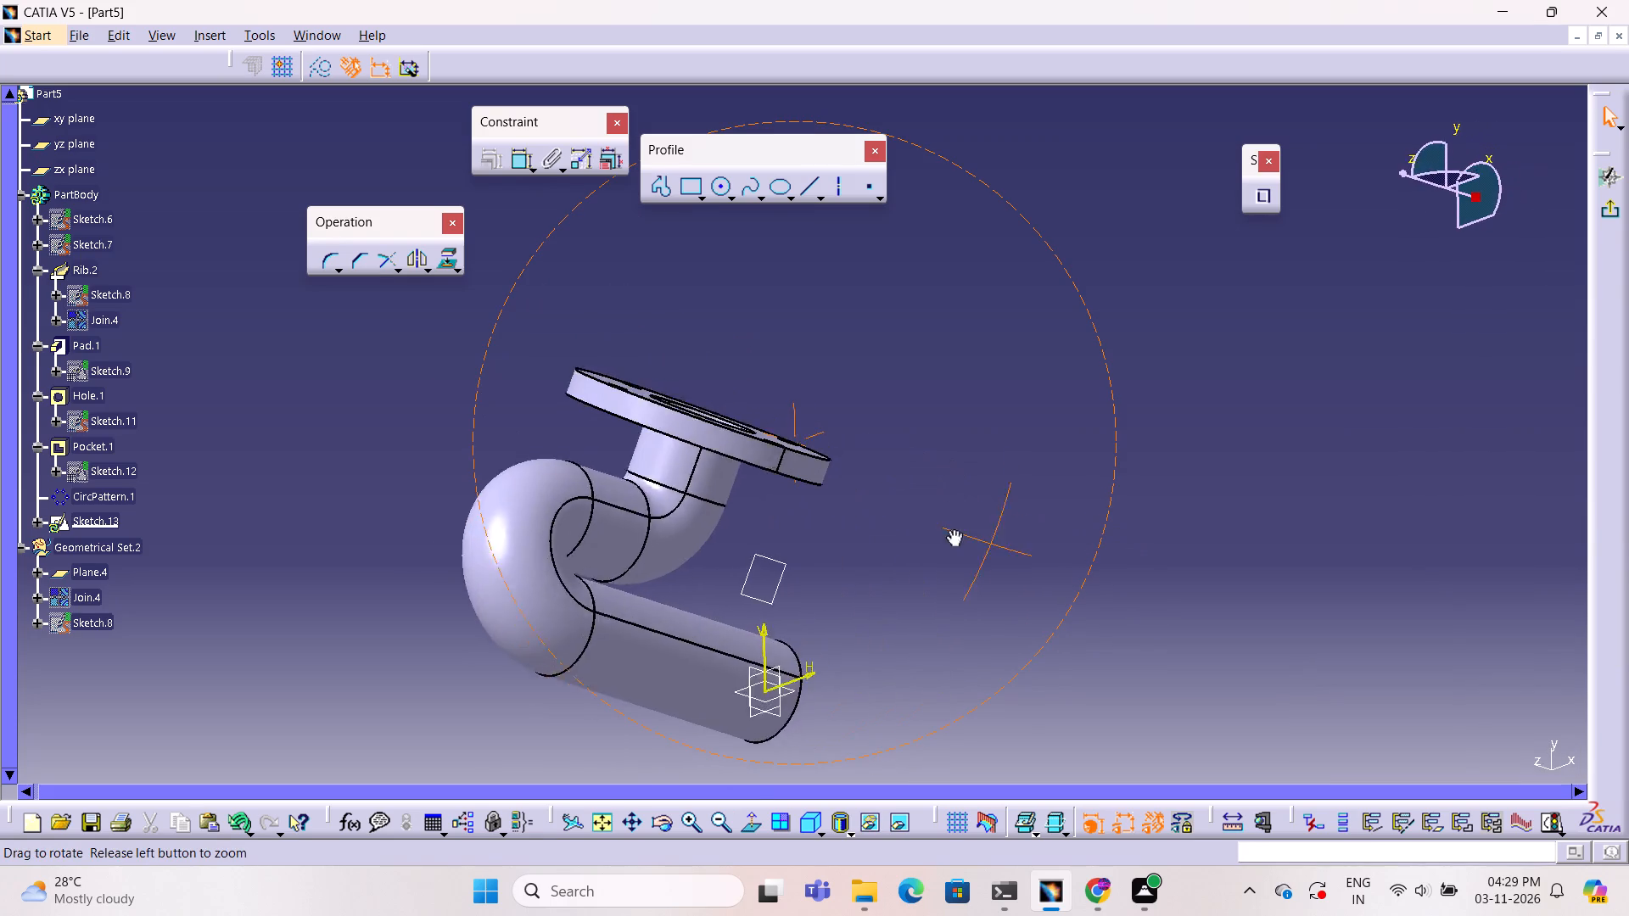
{"action": "right_click_drag", "start_coordinate": [952, 529], "coordinate": [1035, 539], "text": "ctrl"}
{"action": "middle_click_drag", "start_coordinate": [952, 529], "coordinate": [1035, 539], "text": "ctrl"}
{"action": "left_click", "coordinate": [721, 192]}
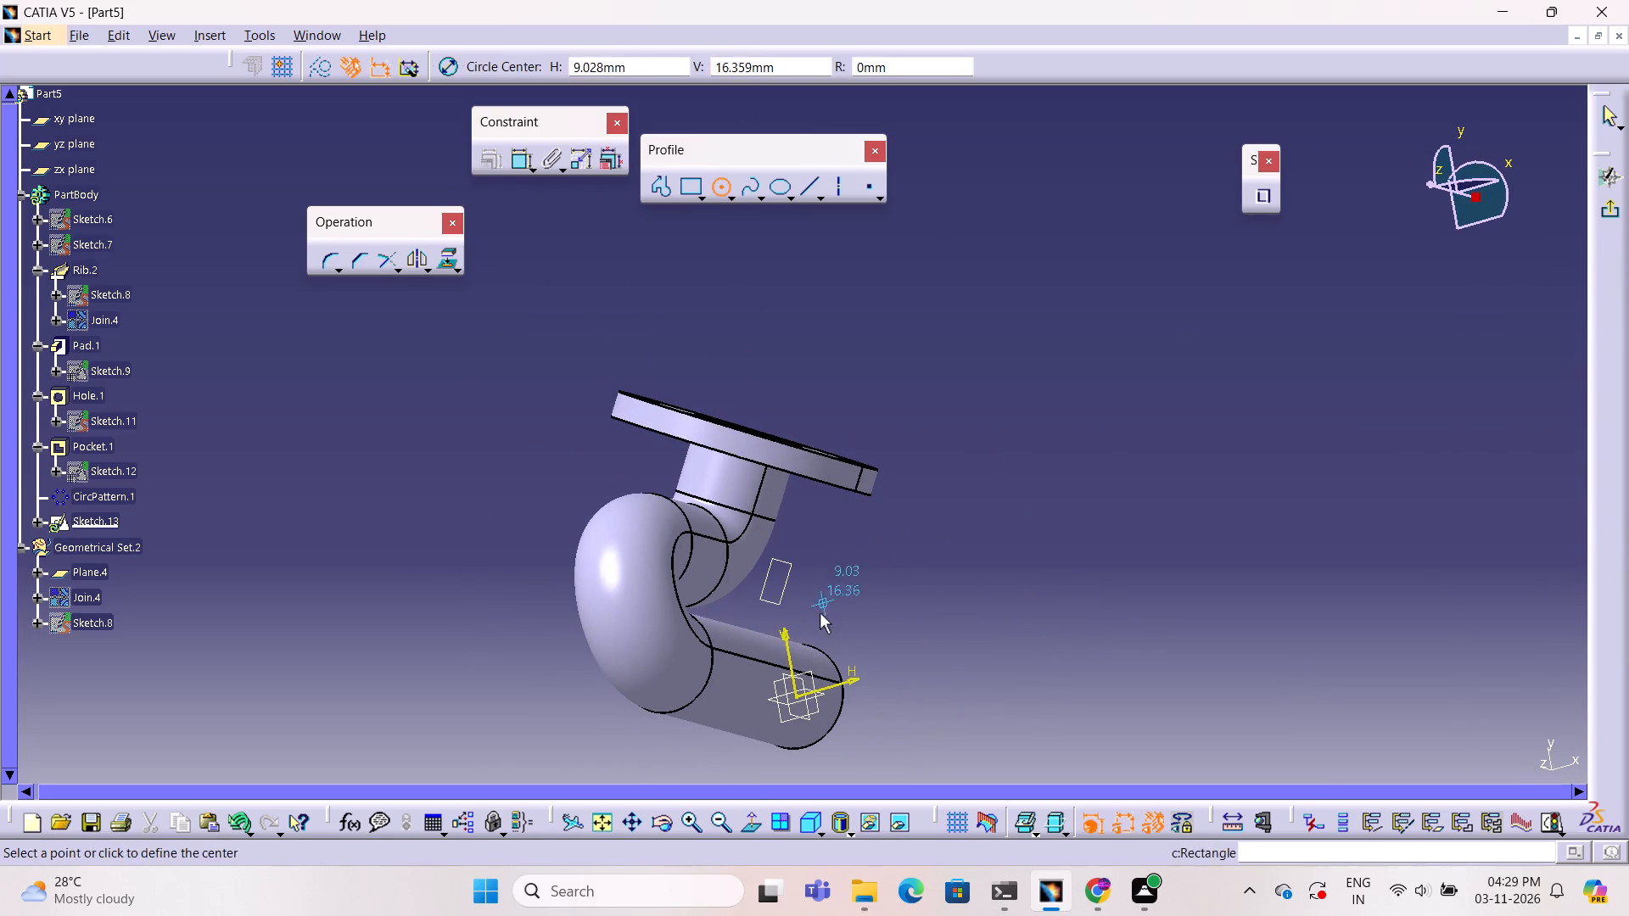
{"action": "left_click", "coordinate": [797, 694]}
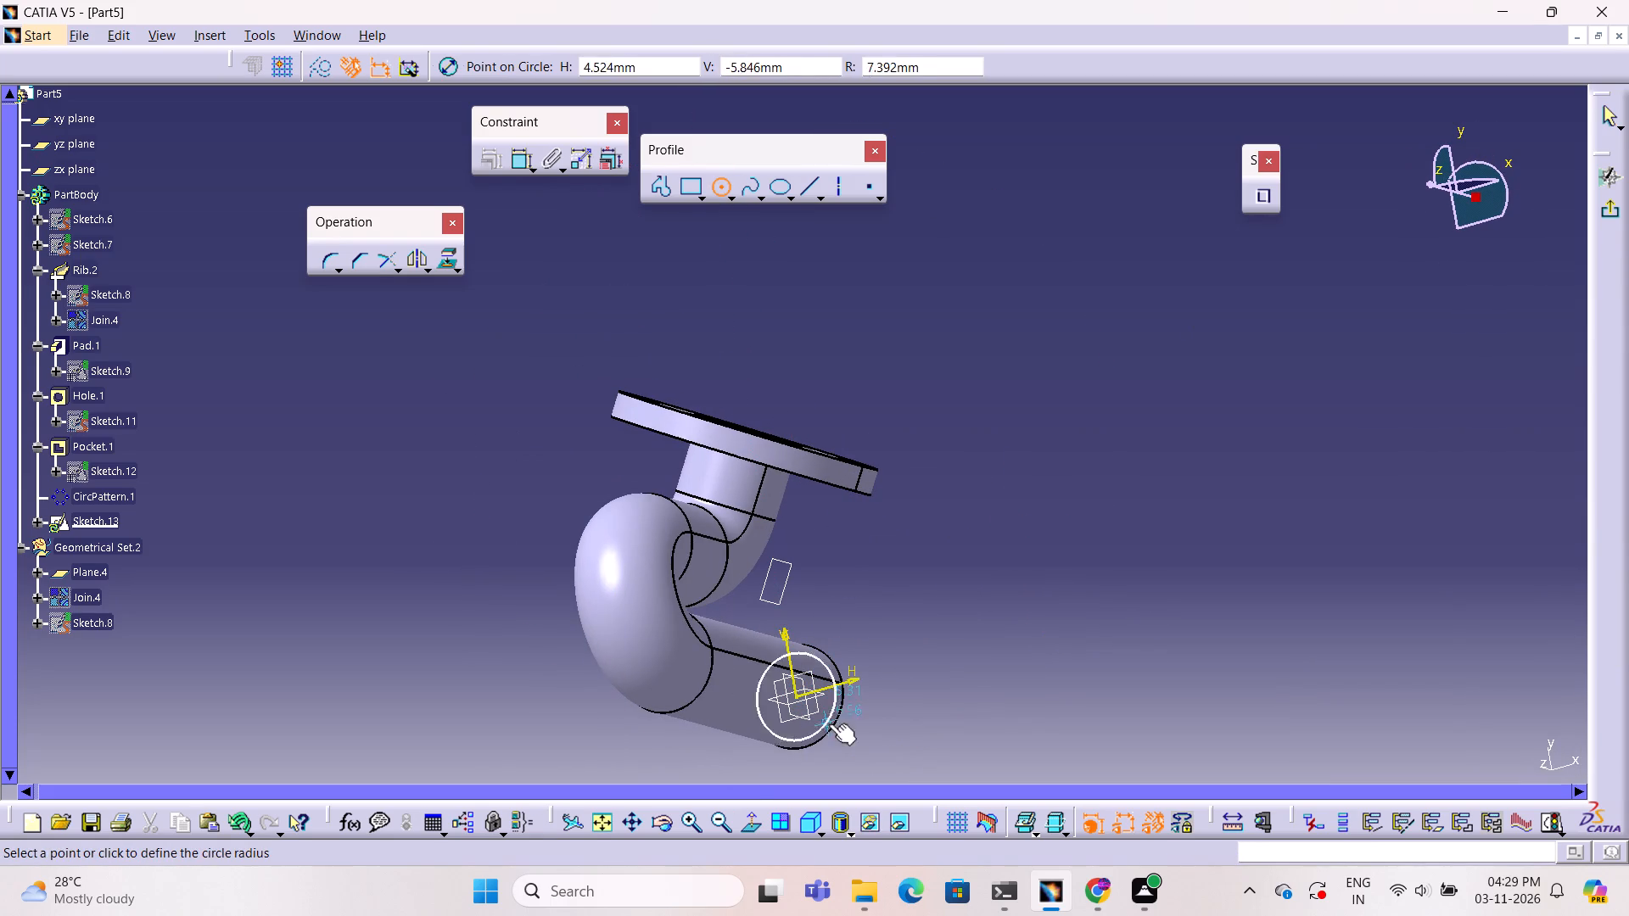
{"action": "left_click", "coordinate": [882, 747]}
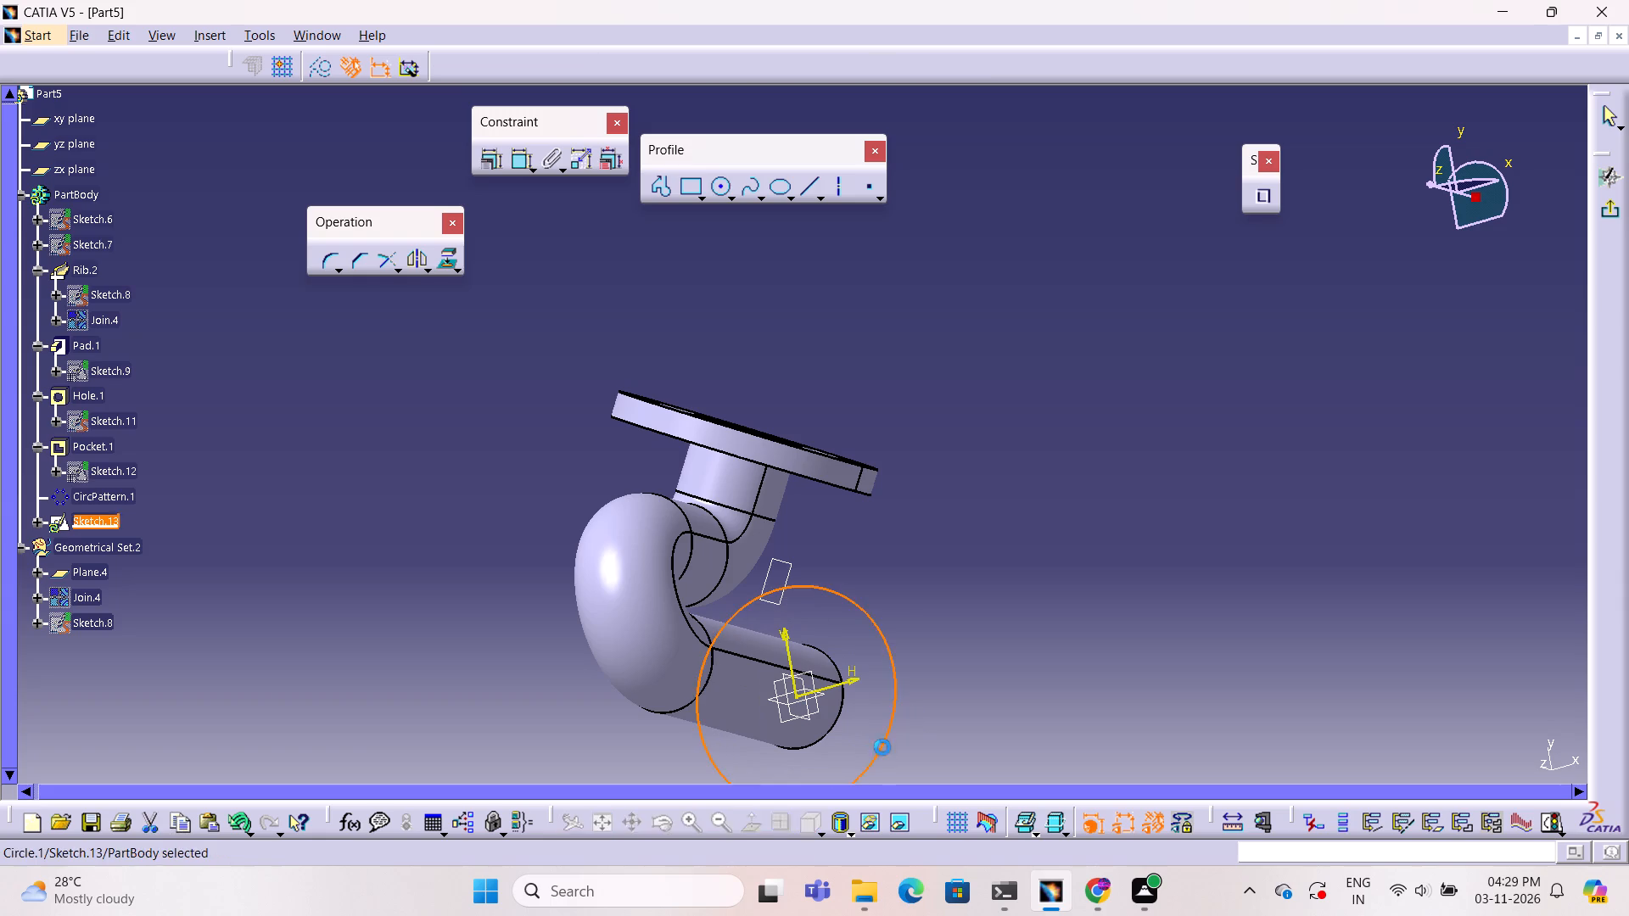
{"action": "left_click", "coordinate": [1071, 635]}
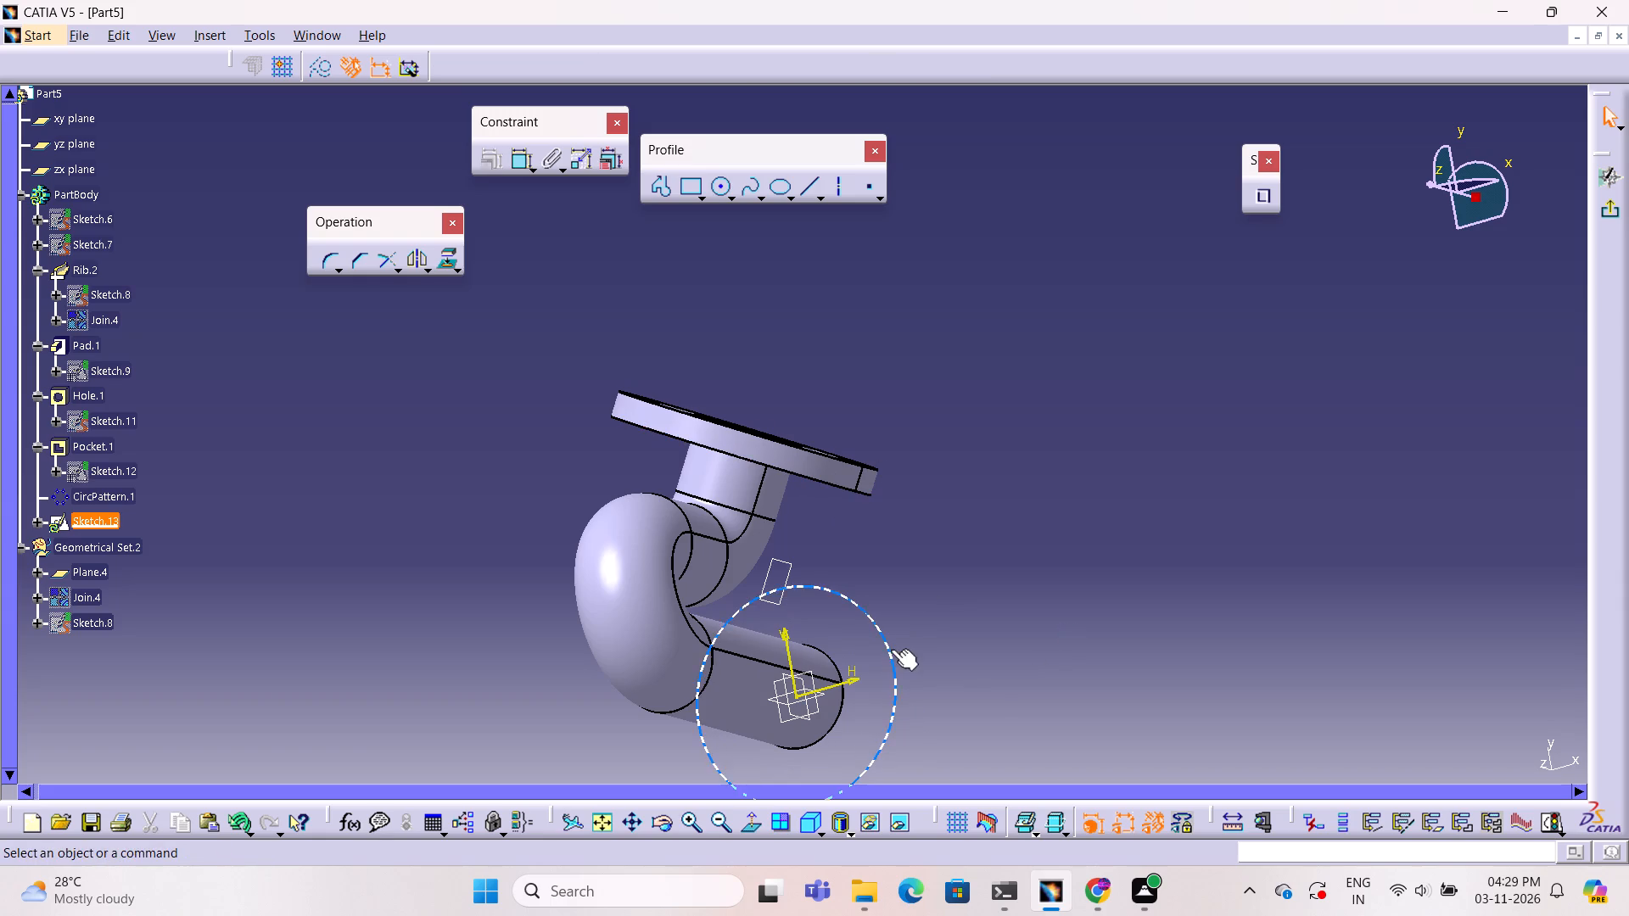
{"action": "left_click_drag", "start_coordinate": [891, 649], "coordinate": [900, 662]}
{"action": "left_click", "coordinate": [997, 545]}
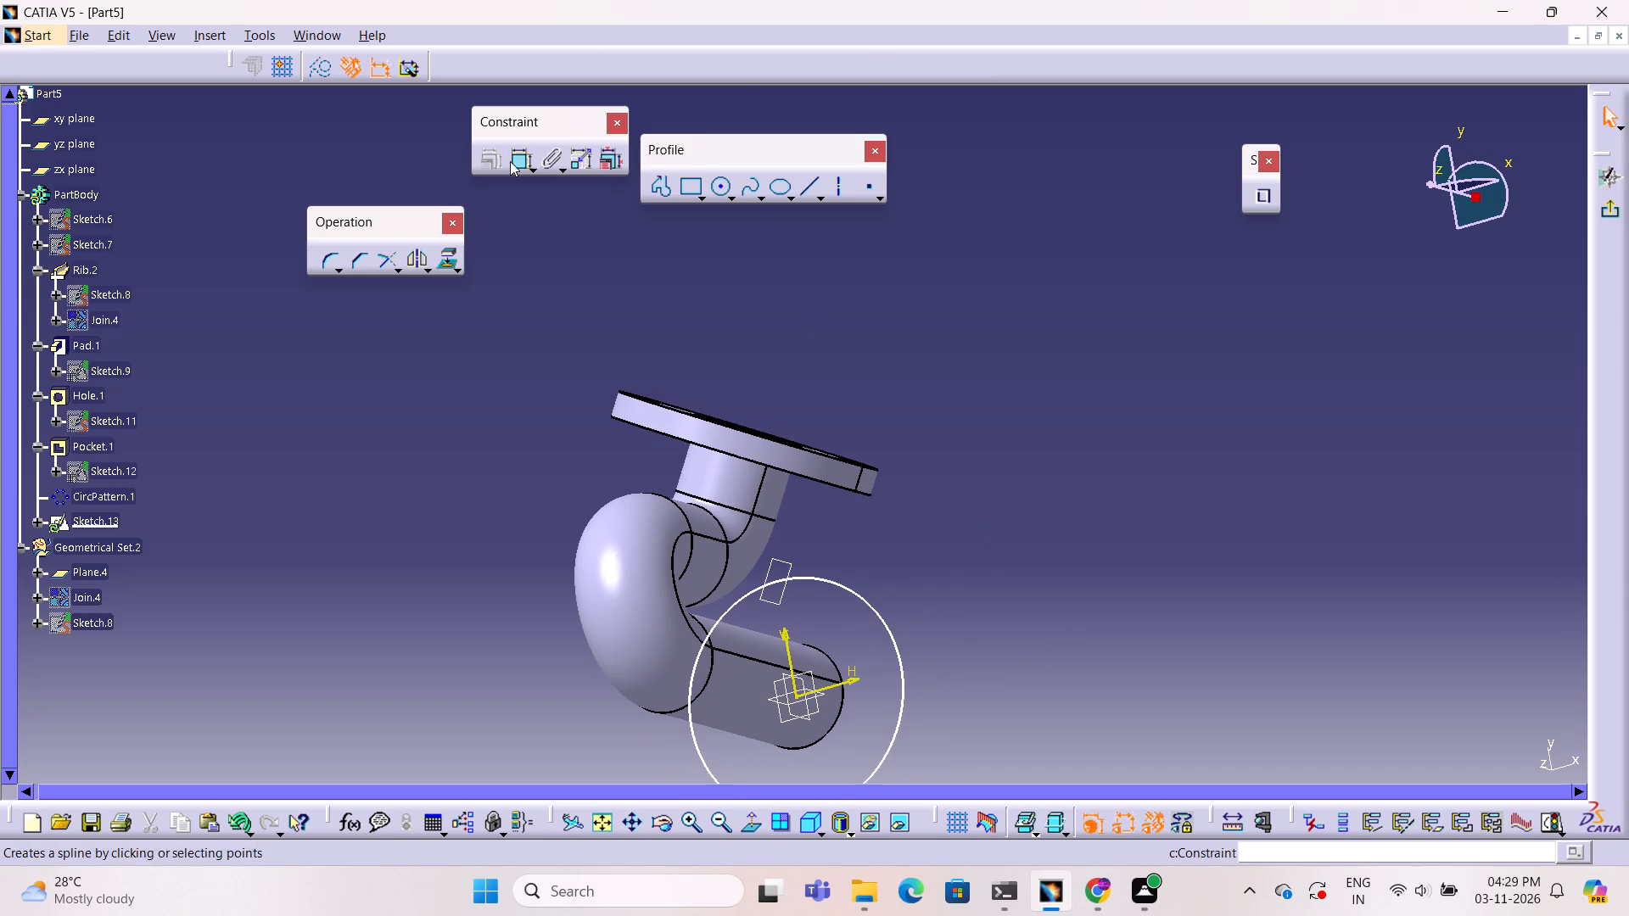
Dimension the base circle's diameter at 52 mm and exit the sketch.
{"action": "left_click", "coordinate": [518, 159]}
{"action": "left_click", "coordinate": [900, 655]}
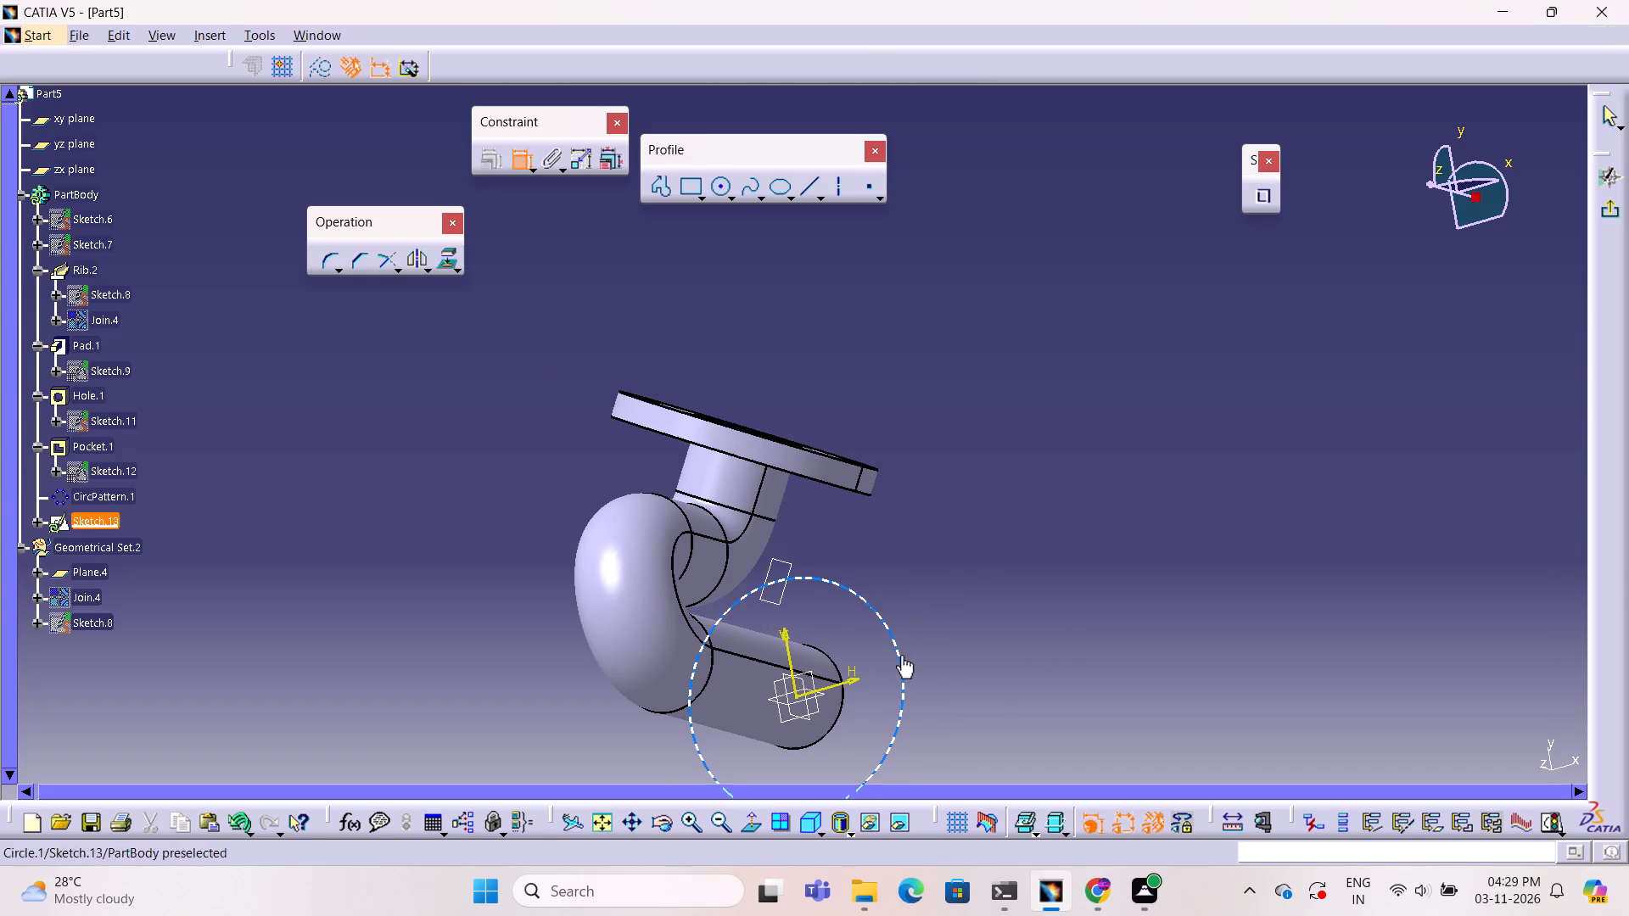
{"action": "left_click", "coordinate": [979, 617]}
{"action": "double_click", "coordinate": [985, 614]}
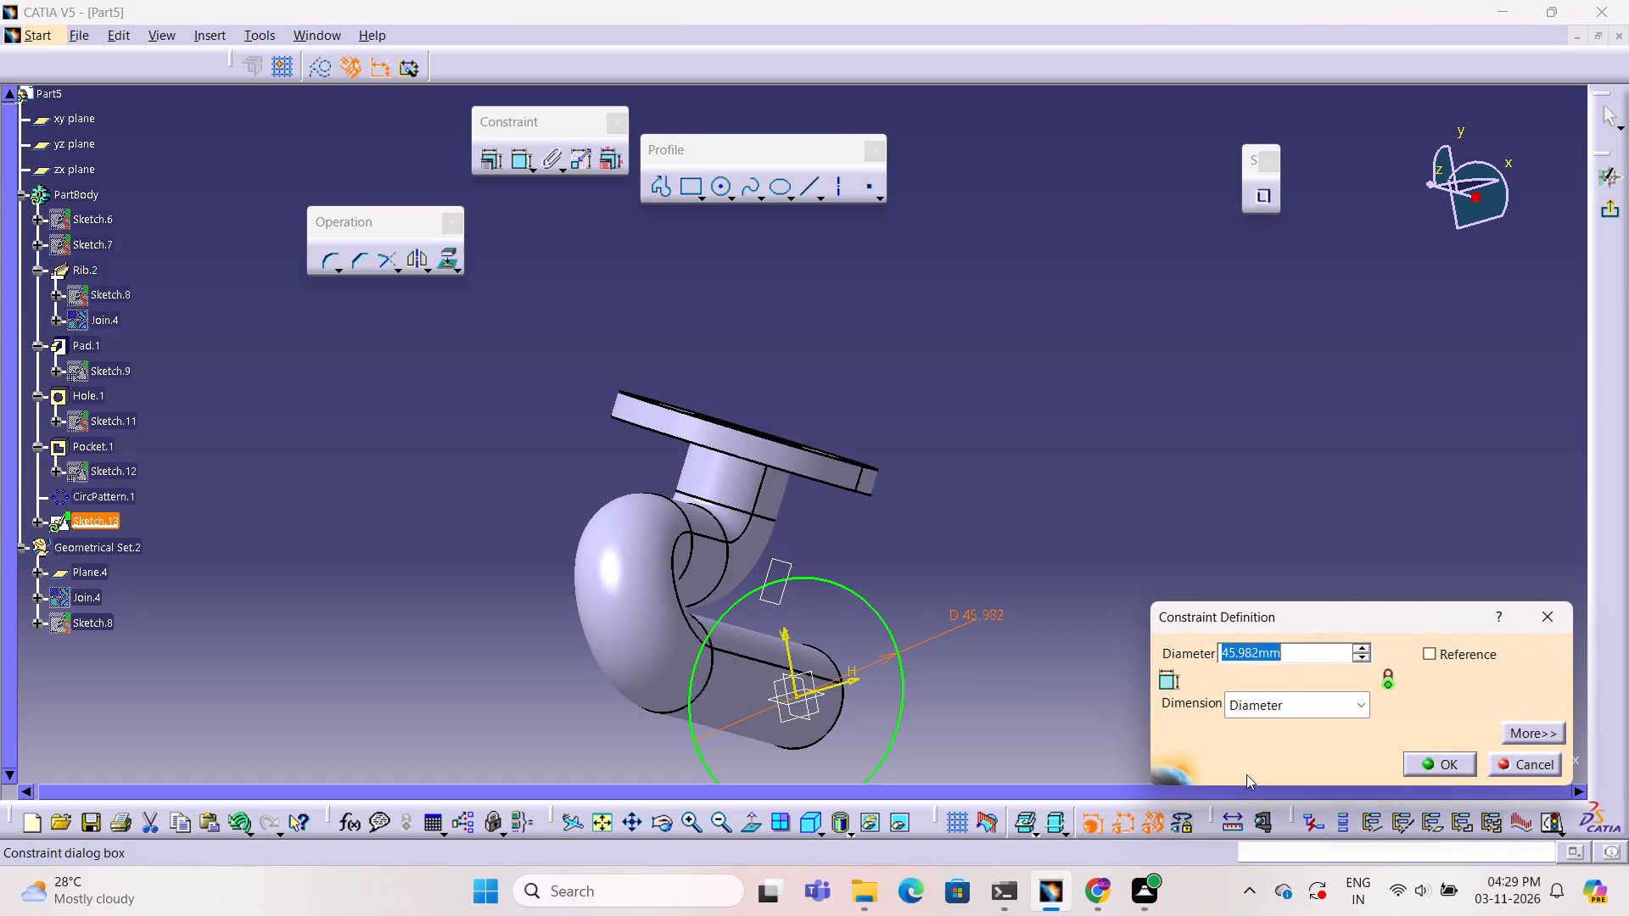
{"action": "type", "text": "52"}
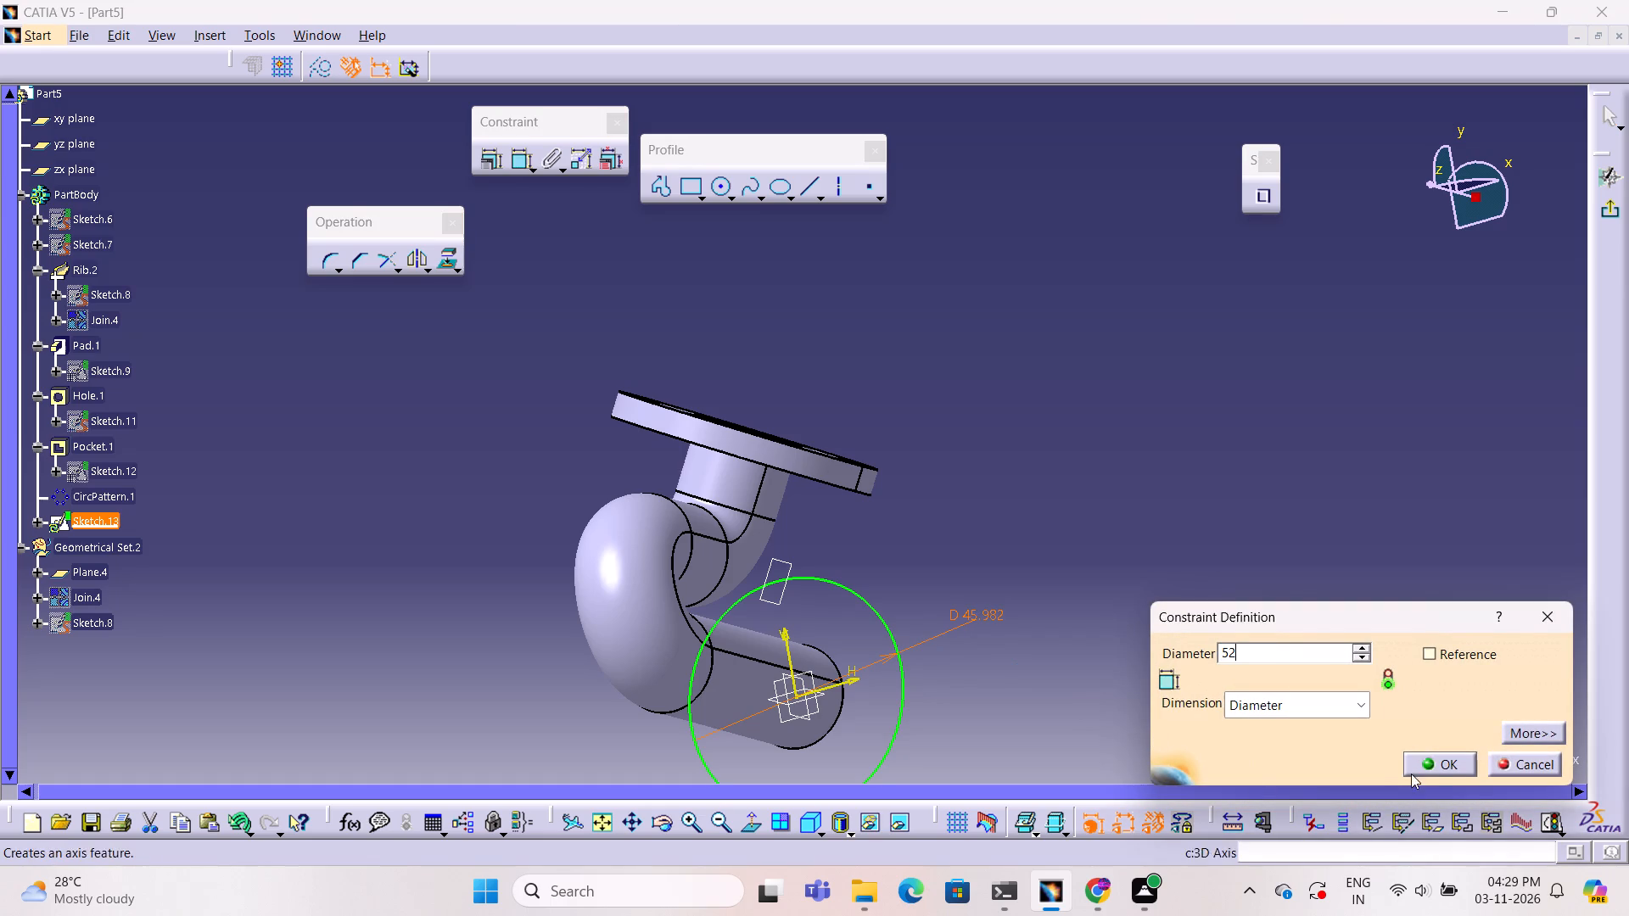
{"action": "left_click", "coordinate": [1436, 768]}
{"action": "left_click", "coordinate": [1126, 730]}
{"action": "middle_click", "coordinate": [1103, 612], "text": "ctrl"}
{"action": "left_click", "coordinate": [1103, 612], "text": "ctrl"}
{"action": "middle_click_drag", "start_coordinate": [1103, 612], "coordinate": [1103, 640], "text": "ctrl"}
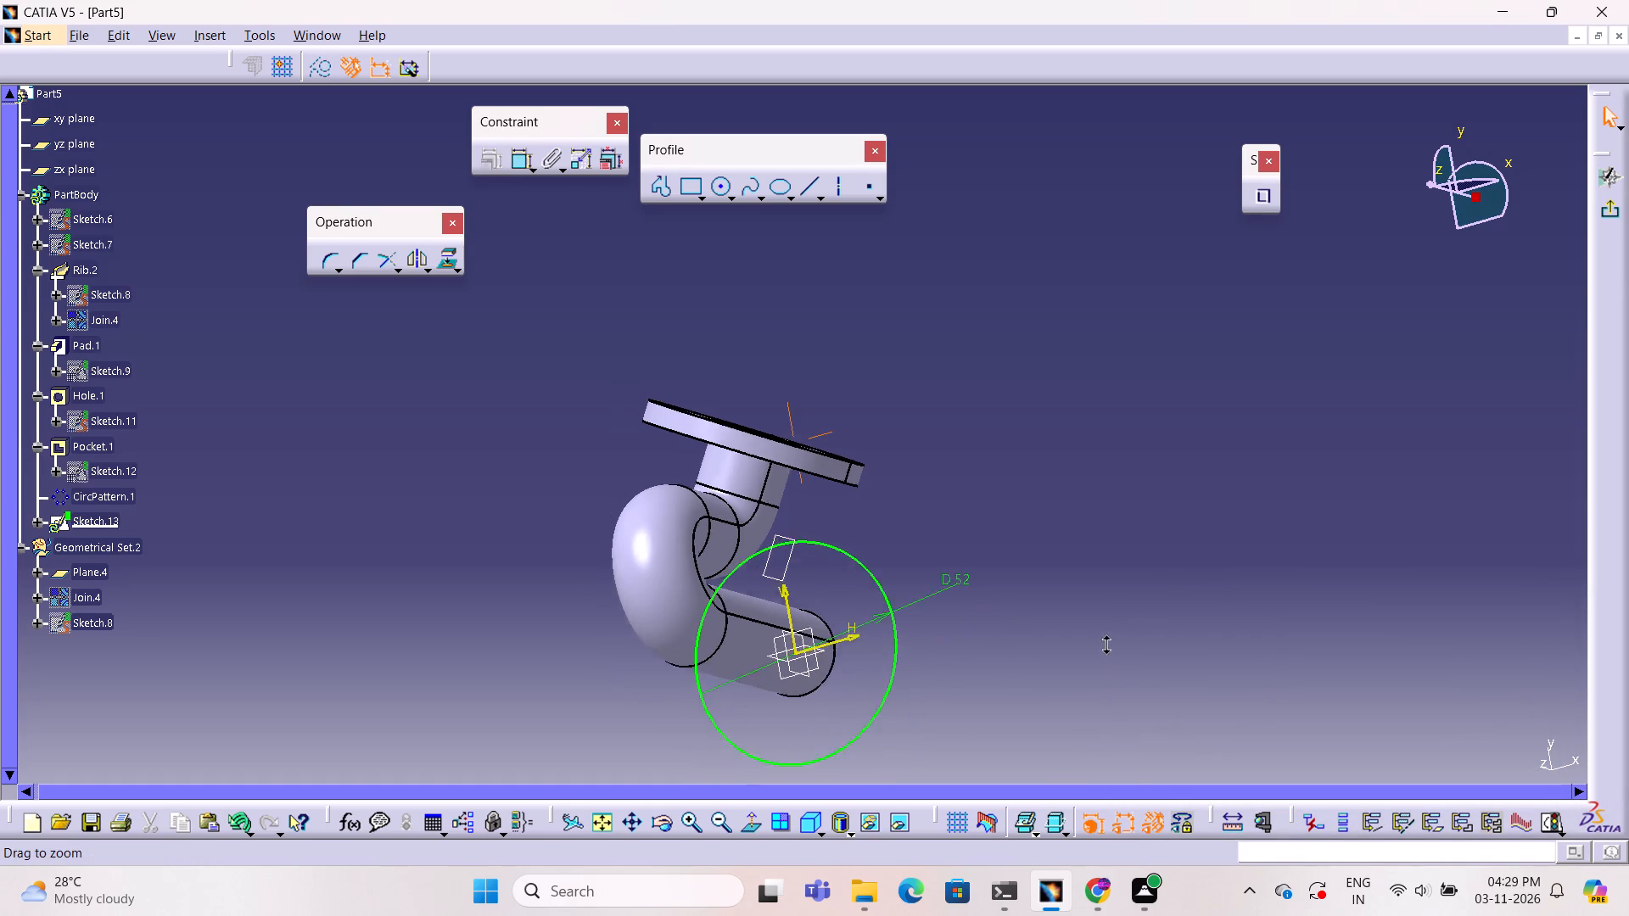
{"action": "middle_click_drag", "start_coordinate": [1103, 640], "coordinate": [1103, 645], "text": "ctrl"}
{"action": "middle_click", "coordinate": [1103, 645], "text": "ctrl"}
{"action": "left_click", "coordinate": [1615, 210]}
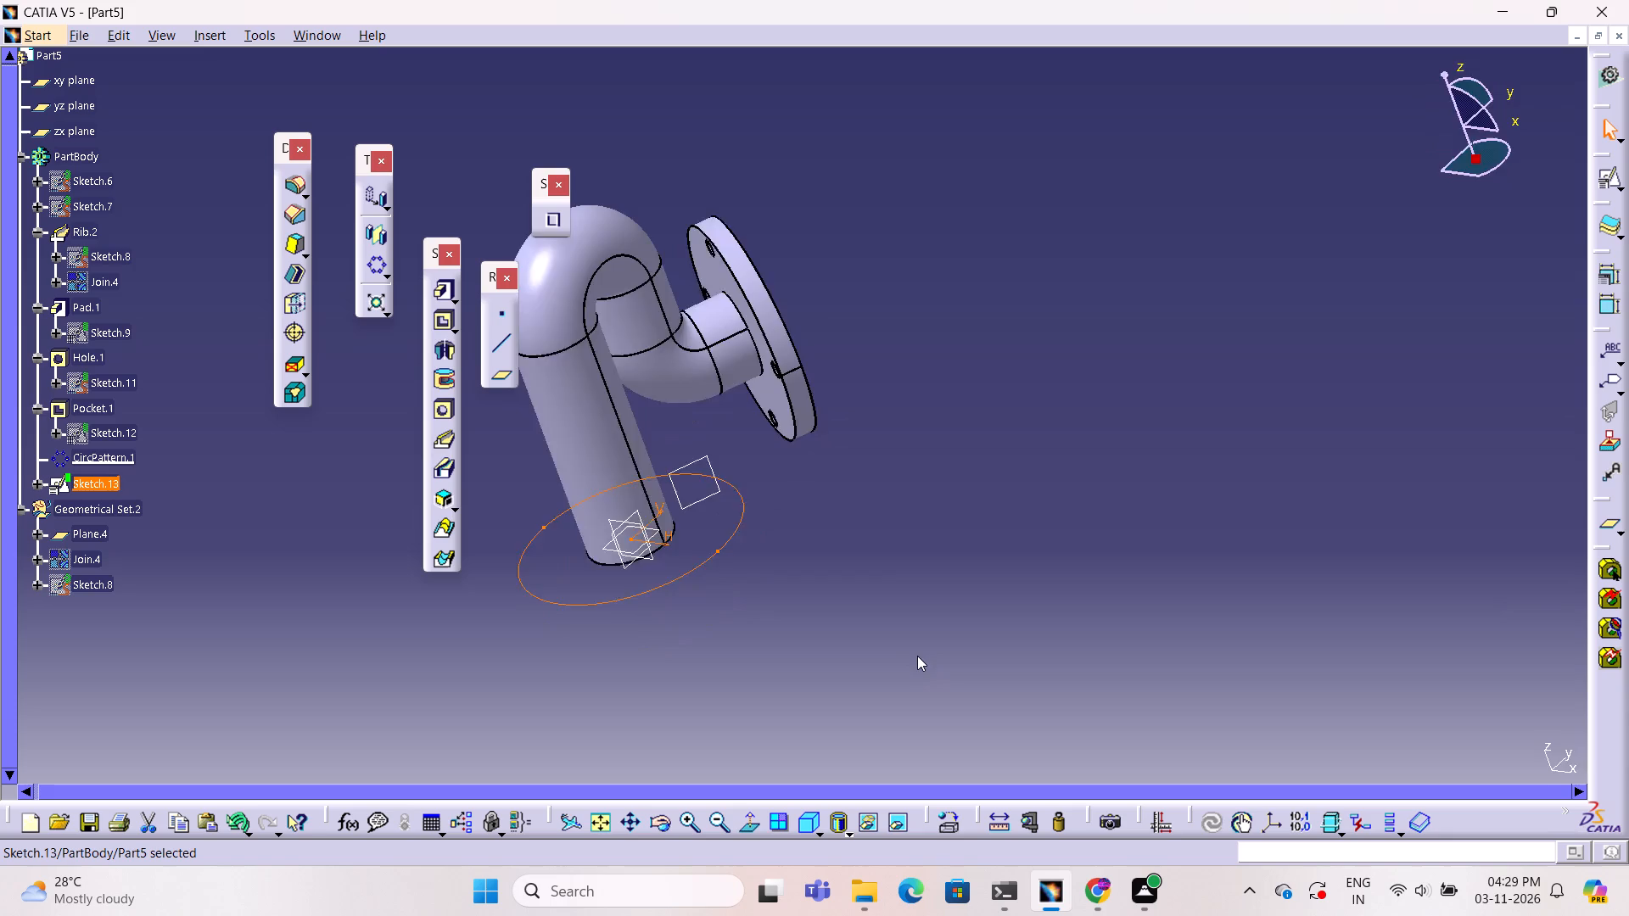
Pad the 52 mm circle by 5 mm to form the base flange.
{"action": "left_click", "coordinate": [439, 293]}
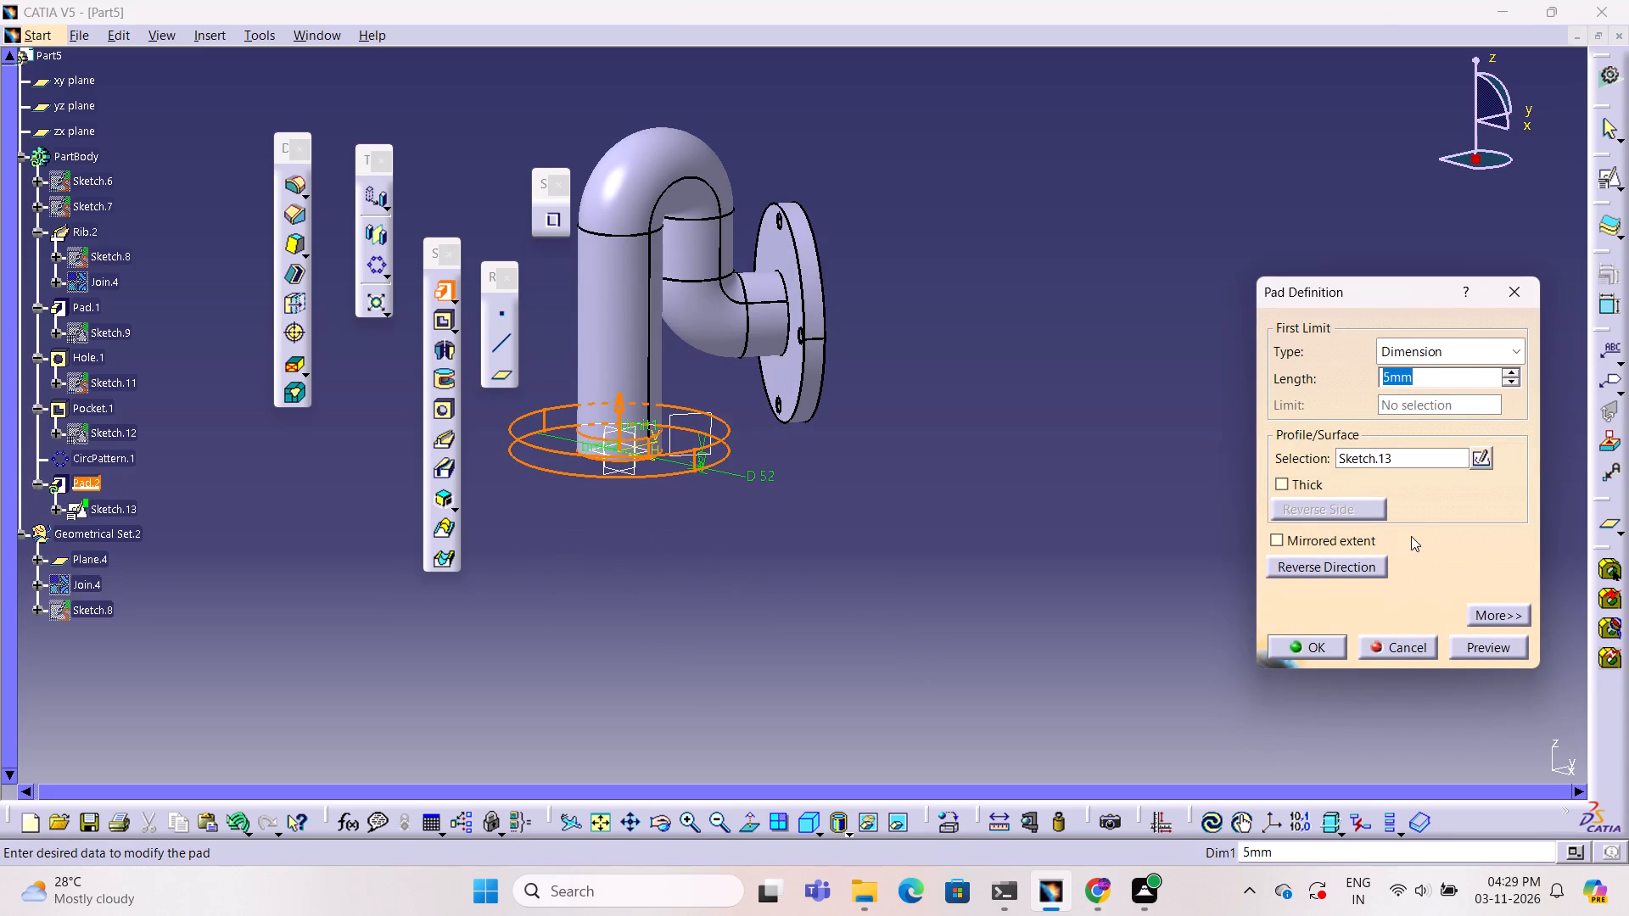
{"action": "left_click", "coordinate": [1479, 643]}
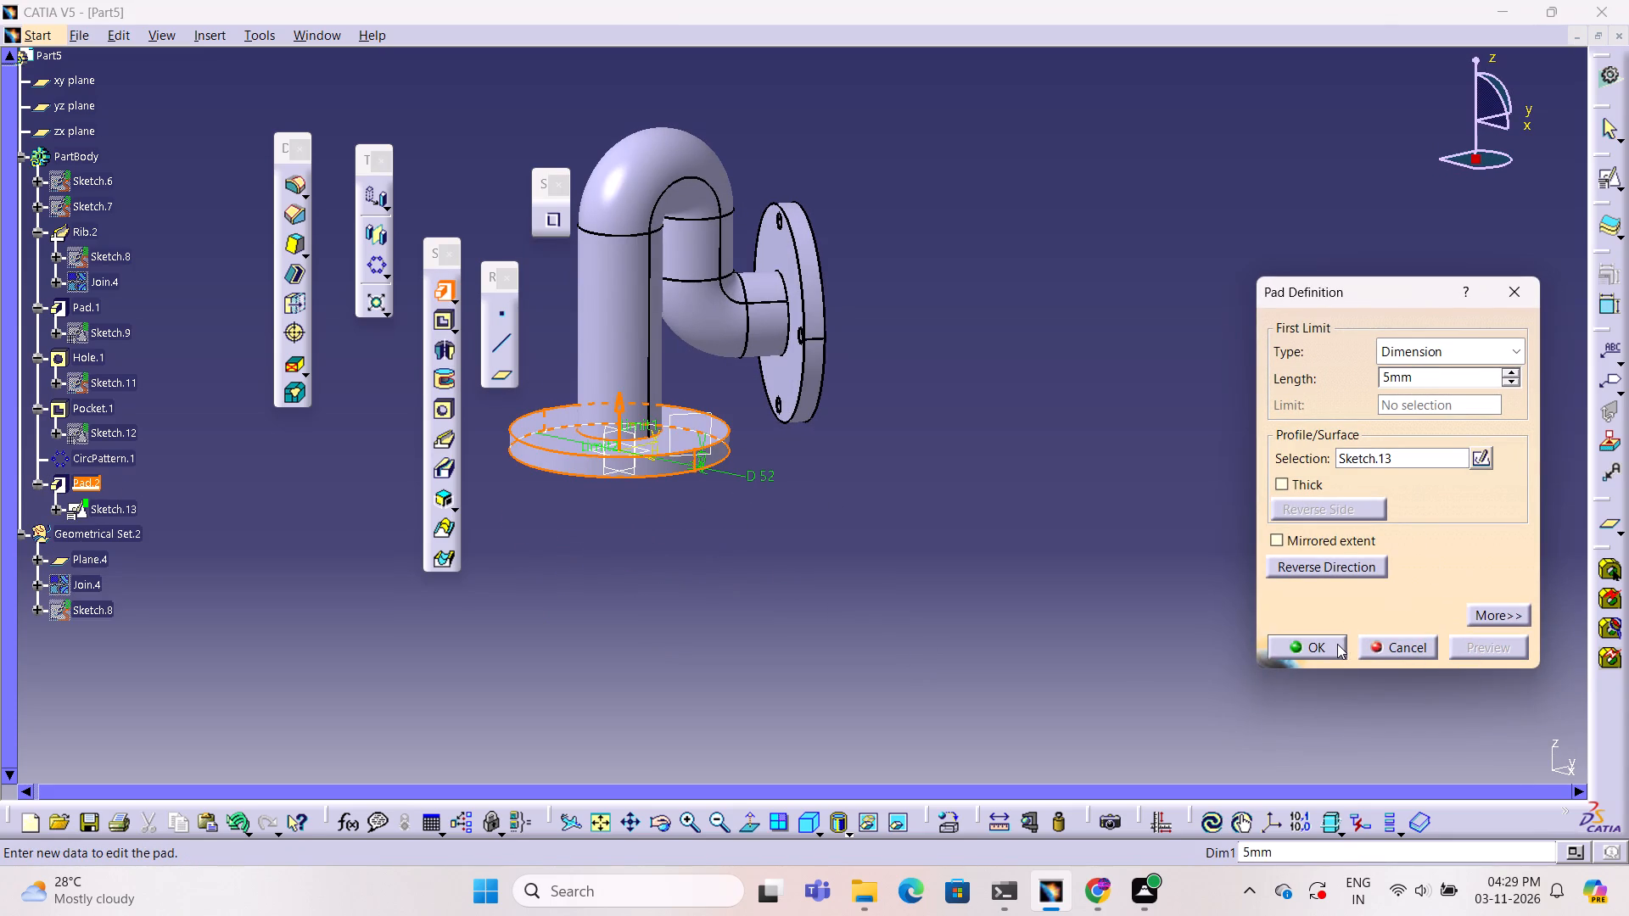
{"action": "left_click", "coordinate": [1336, 644]}
{"action": "left_click", "coordinate": [921, 552]}
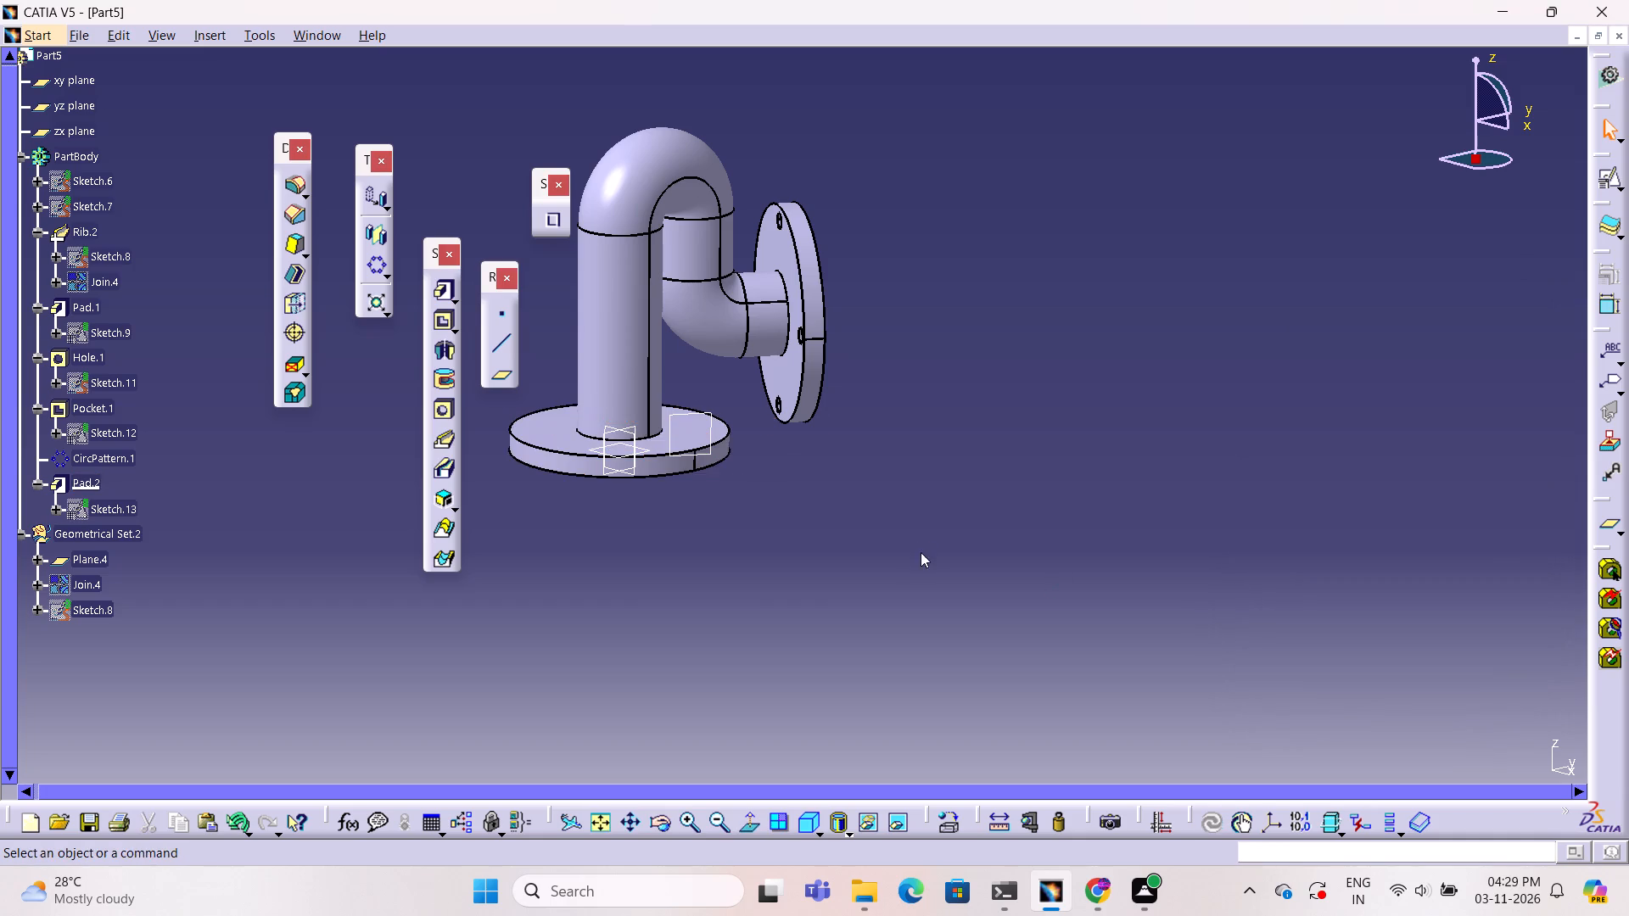
Start a hole on the base flange's flat outer face and position its centre concentric with the flange's circular edge.
{"action": "middle_click_drag", "start_coordinate": [921, 552], "coordinate": [785, 656], "text": "ctrl"}
{"action": "right_click_drag", "start_coordinate": [918, 553], "coordinate": [767, 576], "text": "ctrl"}
{"action": "middle_click_drag", "start_coordinate": [773, 659], "coordinate": [767, 576], "text": "ctrl"}
{"action": "middle_click_drag", "start_coordinate": [764, 574], "coordinate": [910, 283]}
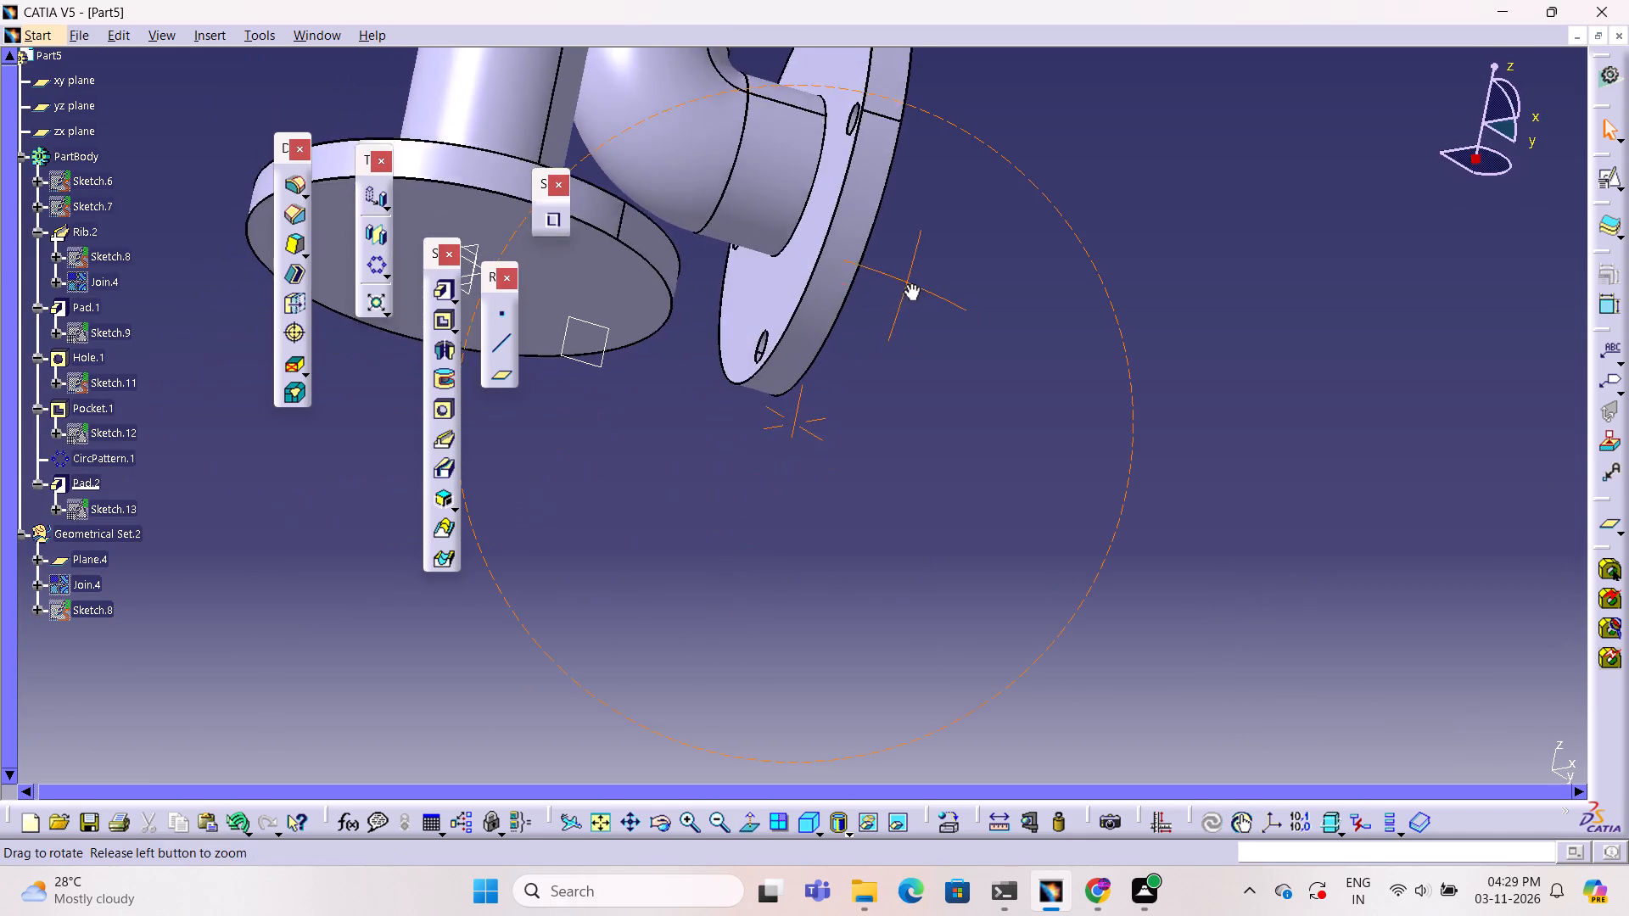
{"action": "middle_click_drag", "start_coordinate": [910, 283], "coordinate": [910, 478]}
{"action": "middle_click_drag", "start_coordinate": [611, 494], "coordinate": [687, 316], "text": "ctrl"}
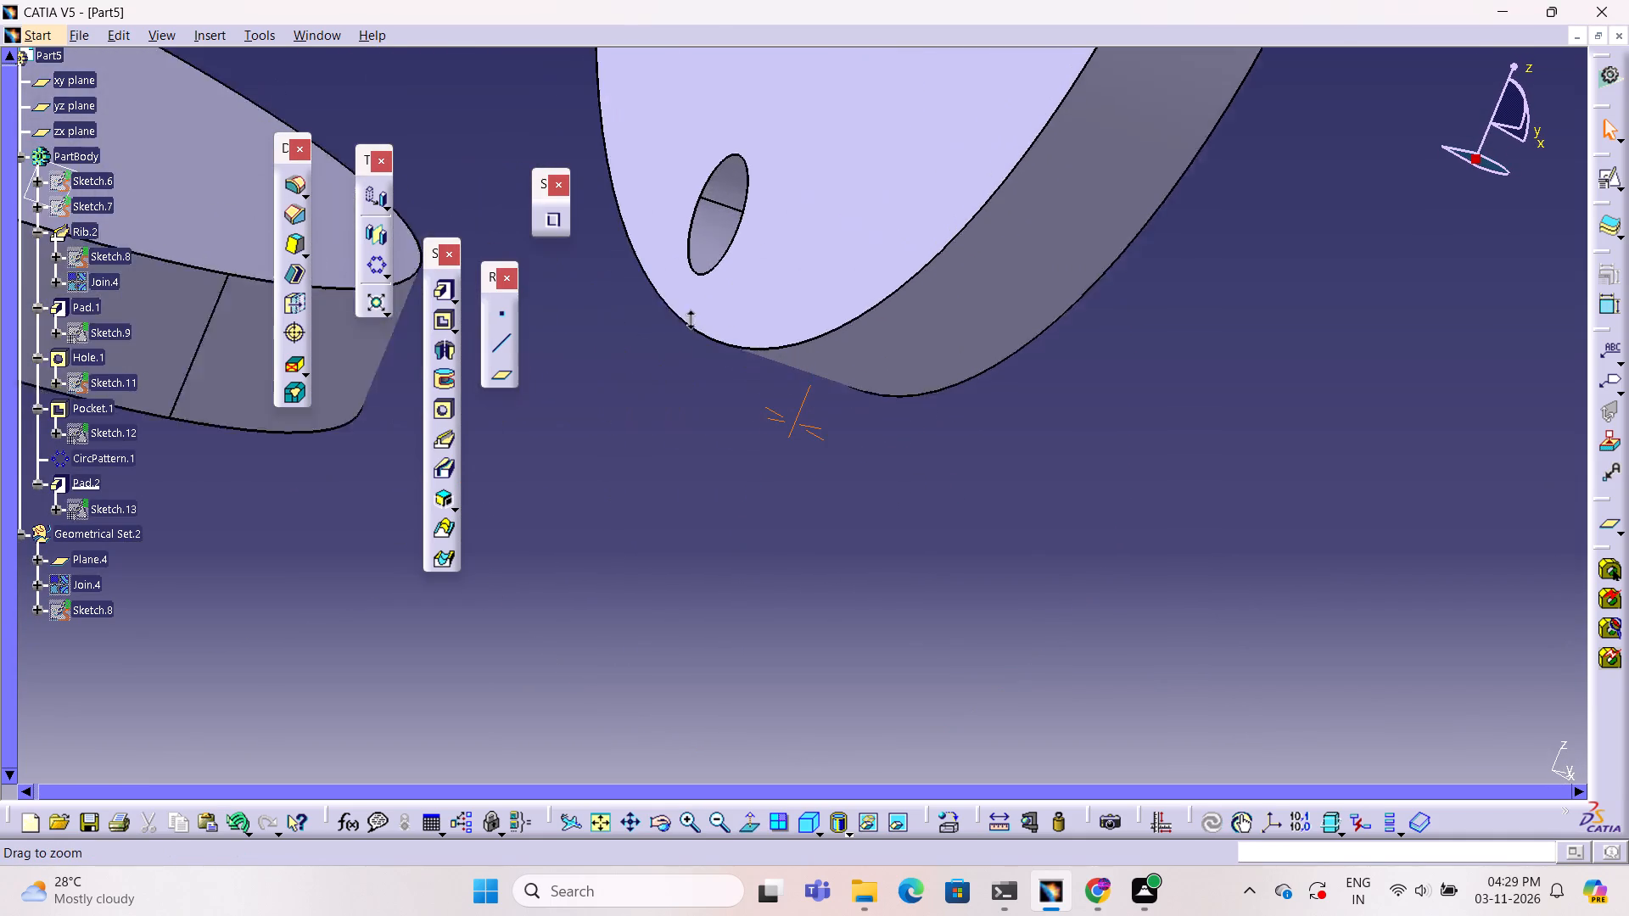
{"action": "middle_click_drag", "start_coordinate": [687, 316], "coordinate": [700, 512], "text": "ctrl"}
{"action": "middle_click_drag", "start_coordinate": [700, 512], "coordinate": [915, 286], "text": "ctrl"}
{"action": "right_click_drag", "start_coordinate": [700, 512], "coordinate": [915, 286], "text": "ctrl"}
{"action": "left_click", "coordinate": [852, 190]}
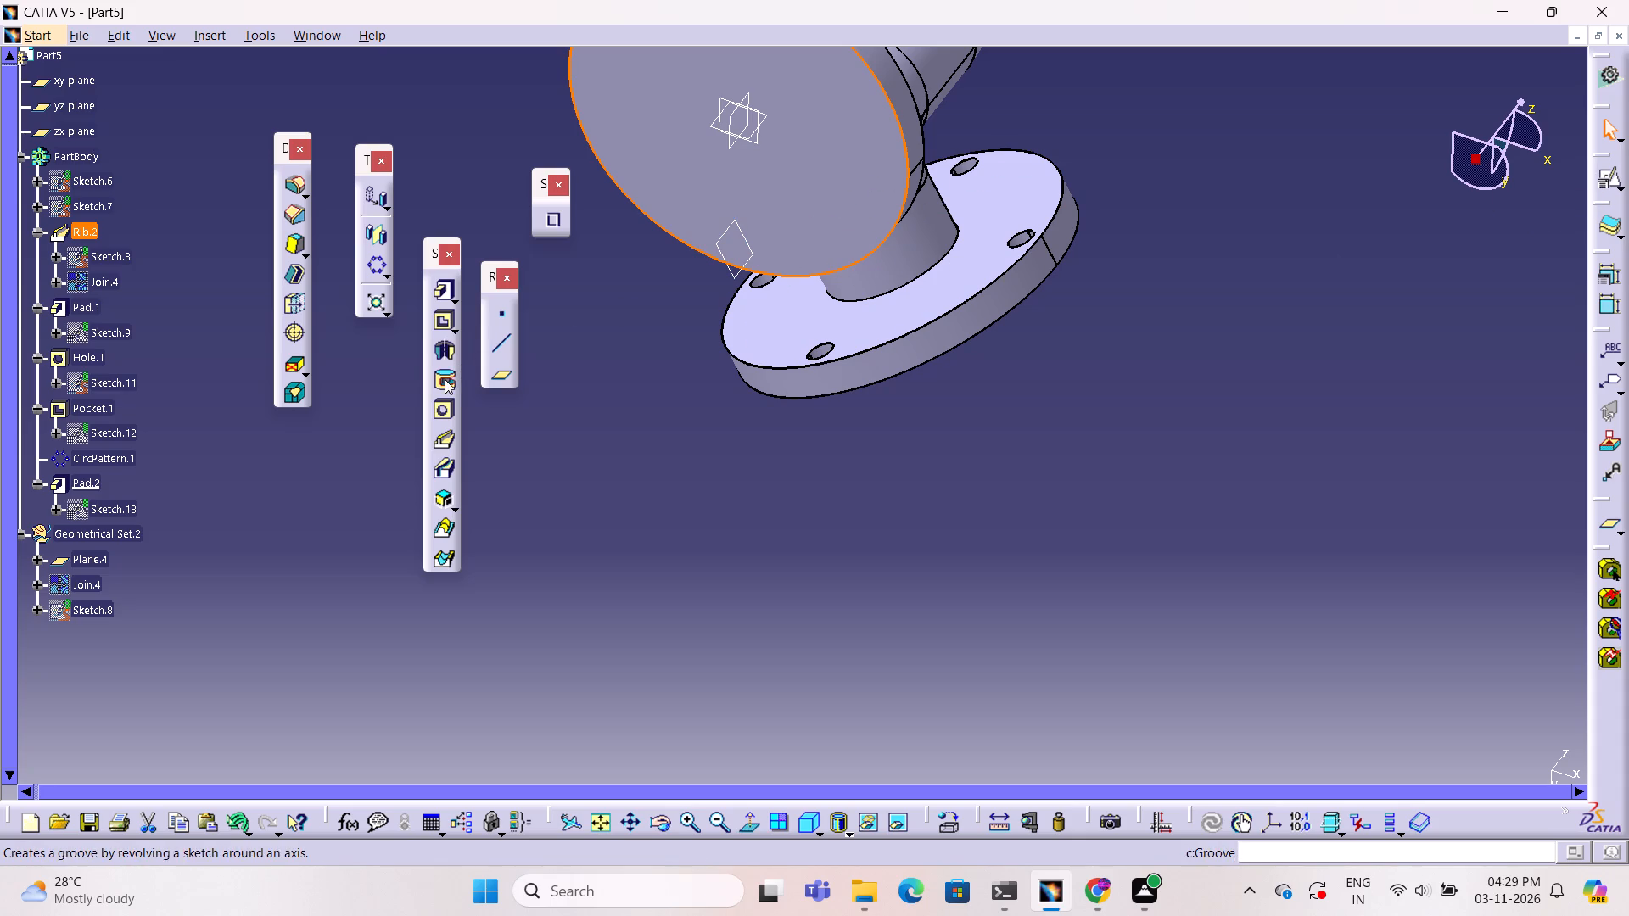
{"action": "left_click", "coordinate": [450, 405]}
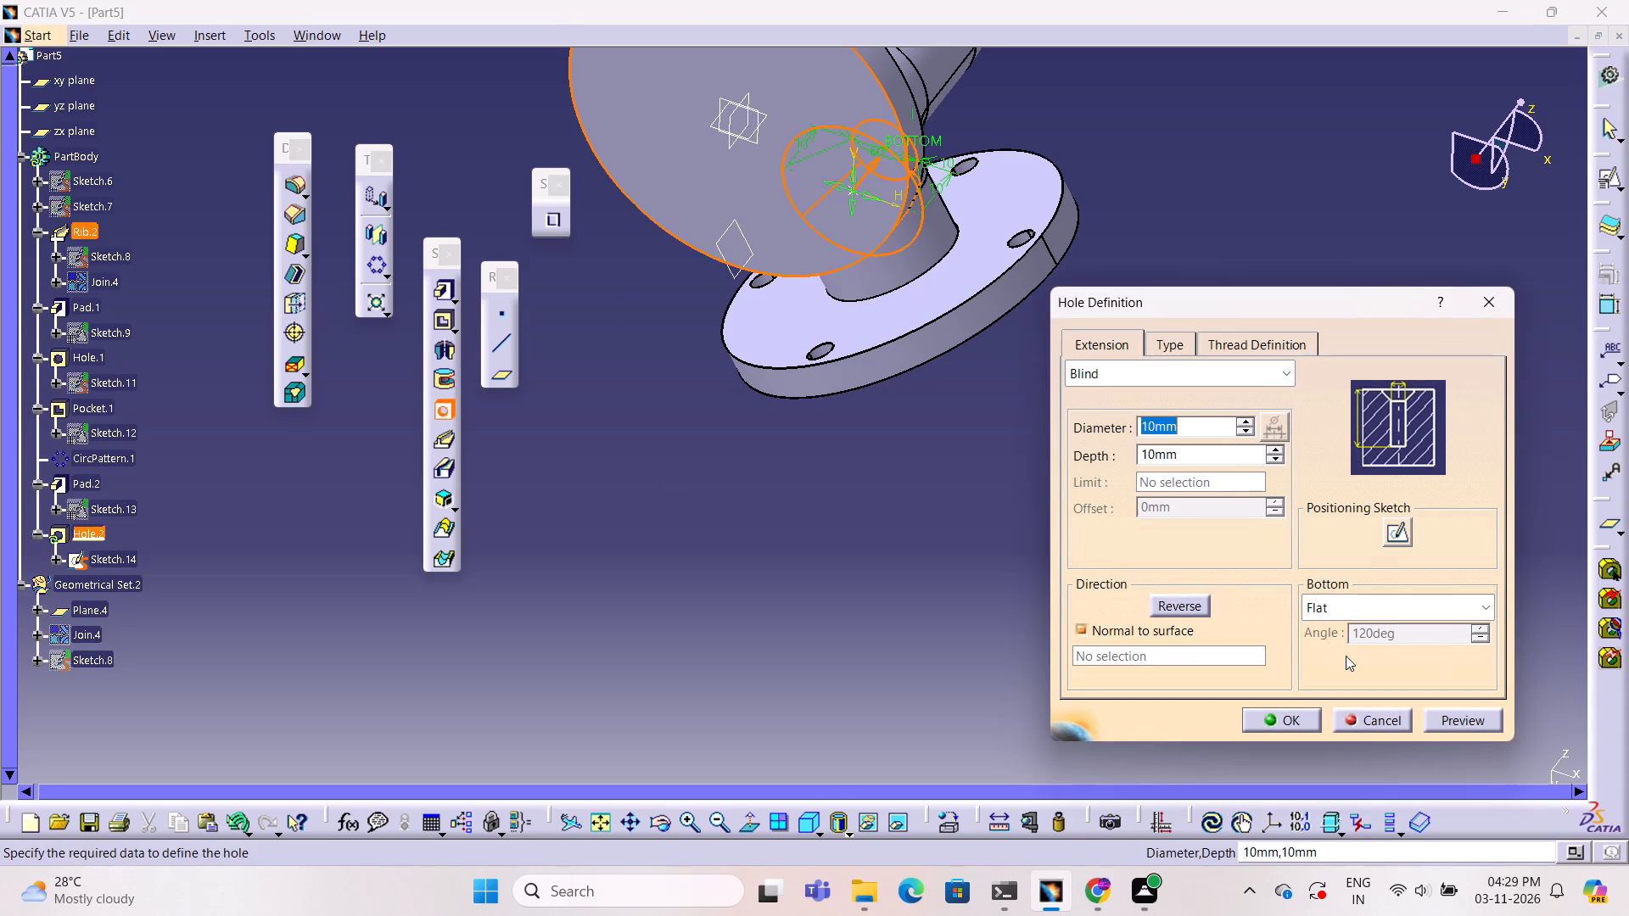
{"action": "left_click", "coordinate": [1392, 533]}
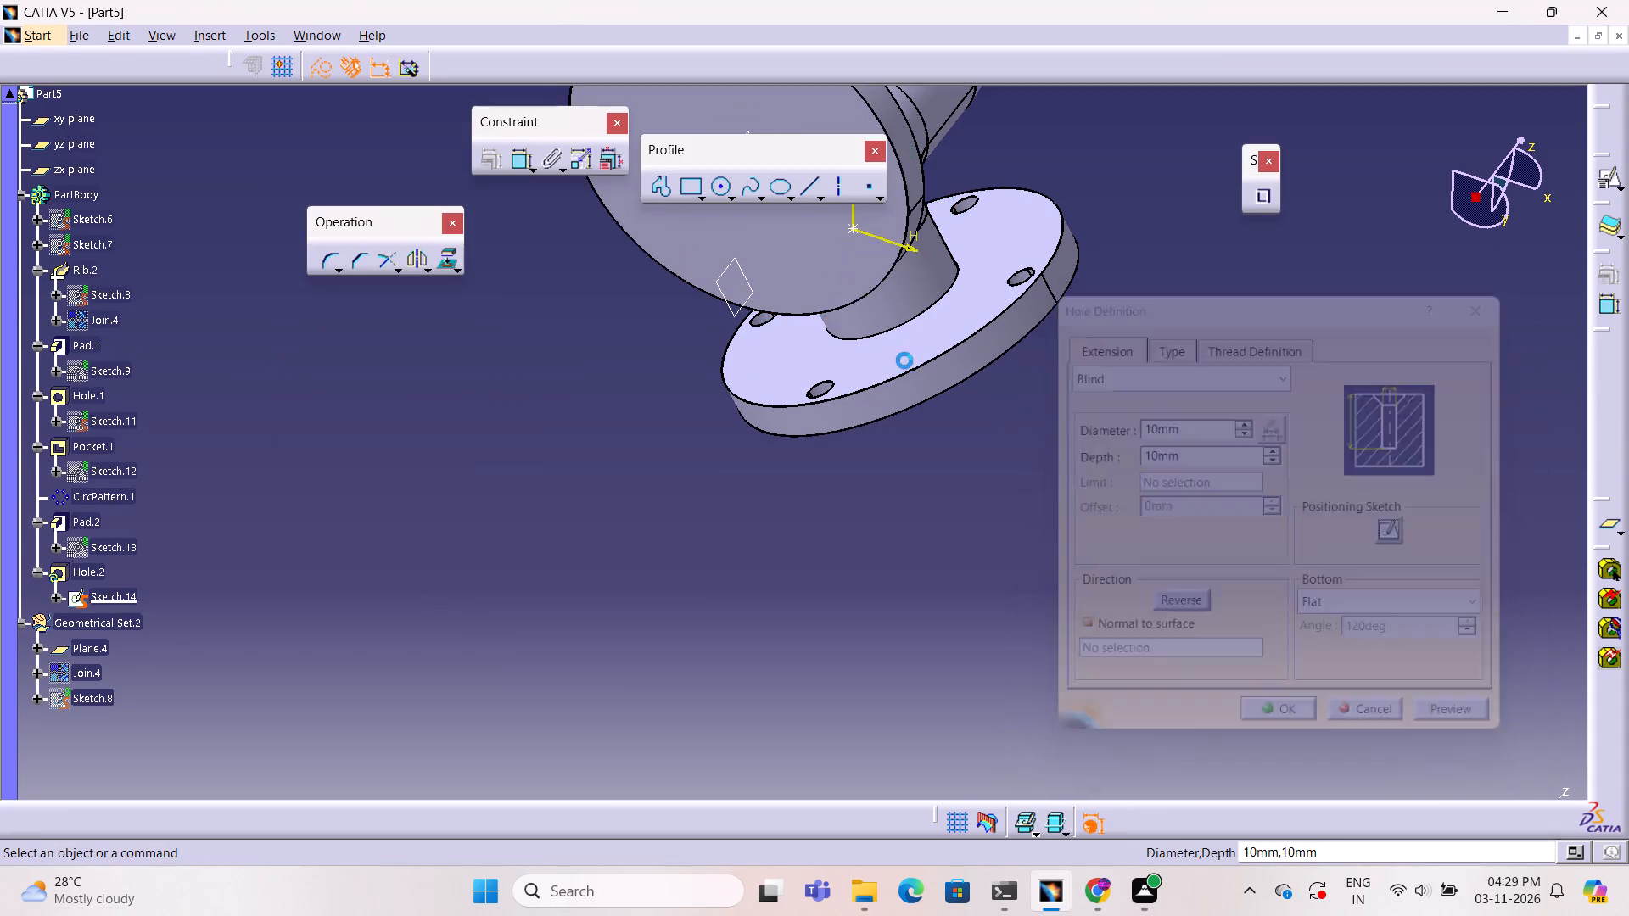
{"action": "middle_click_drag", "start_coordinate": [905, 355], "coordinate": [1016, 651]}
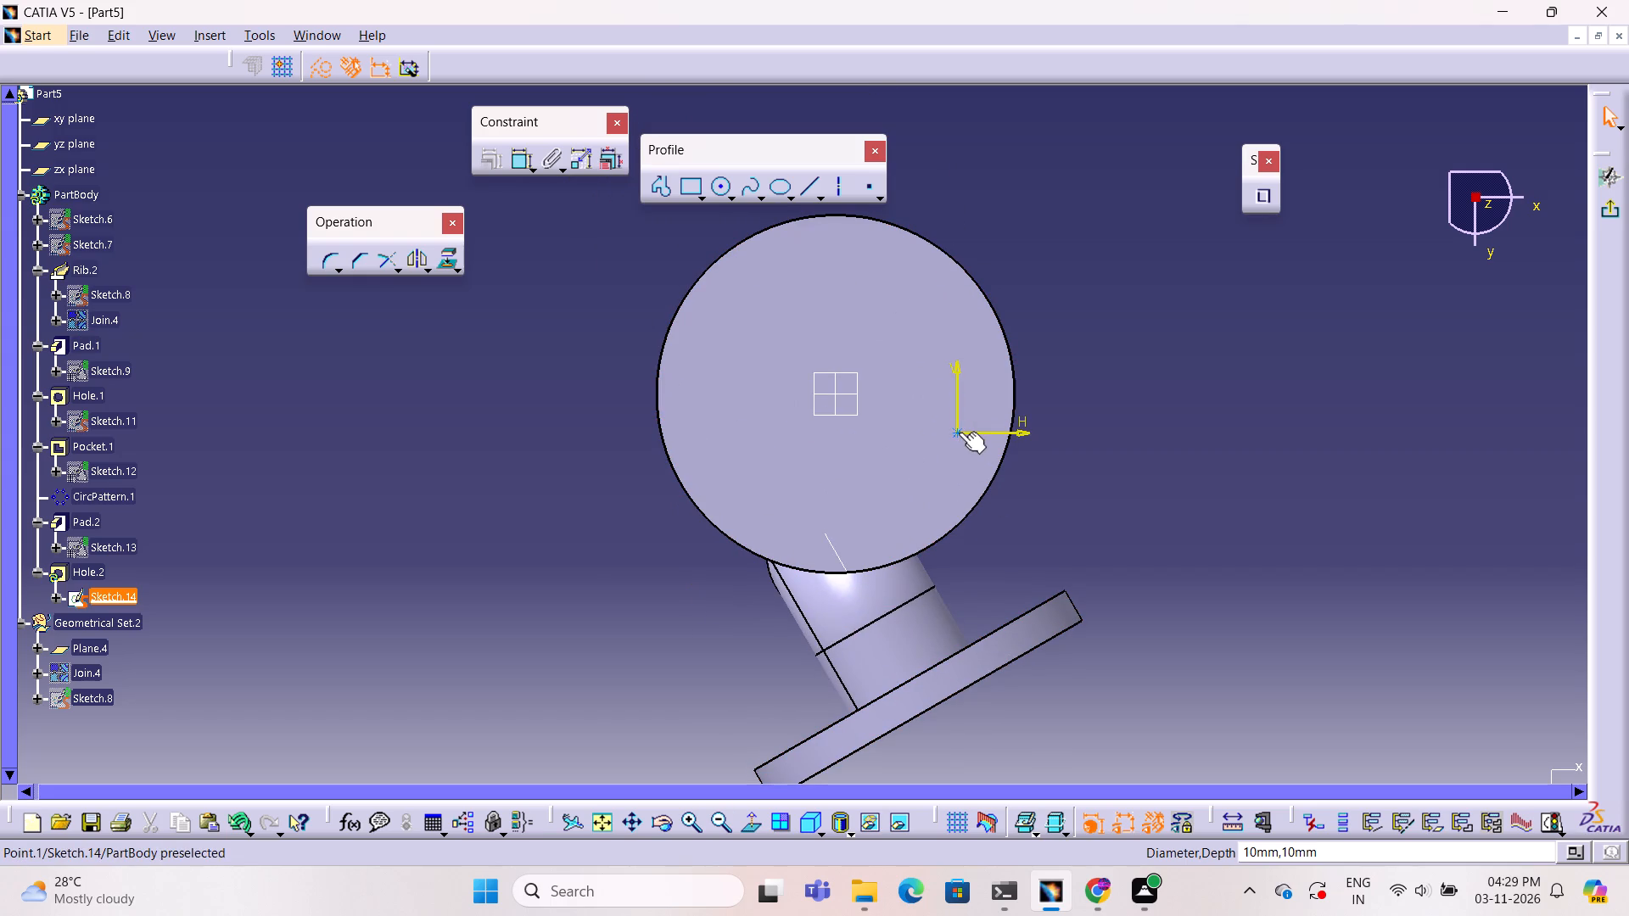
{"action": "left_click", "coordinate": [957, 433]}
{"action": "left_click", "coordinate": [999, 318], "text": "ctrl"}
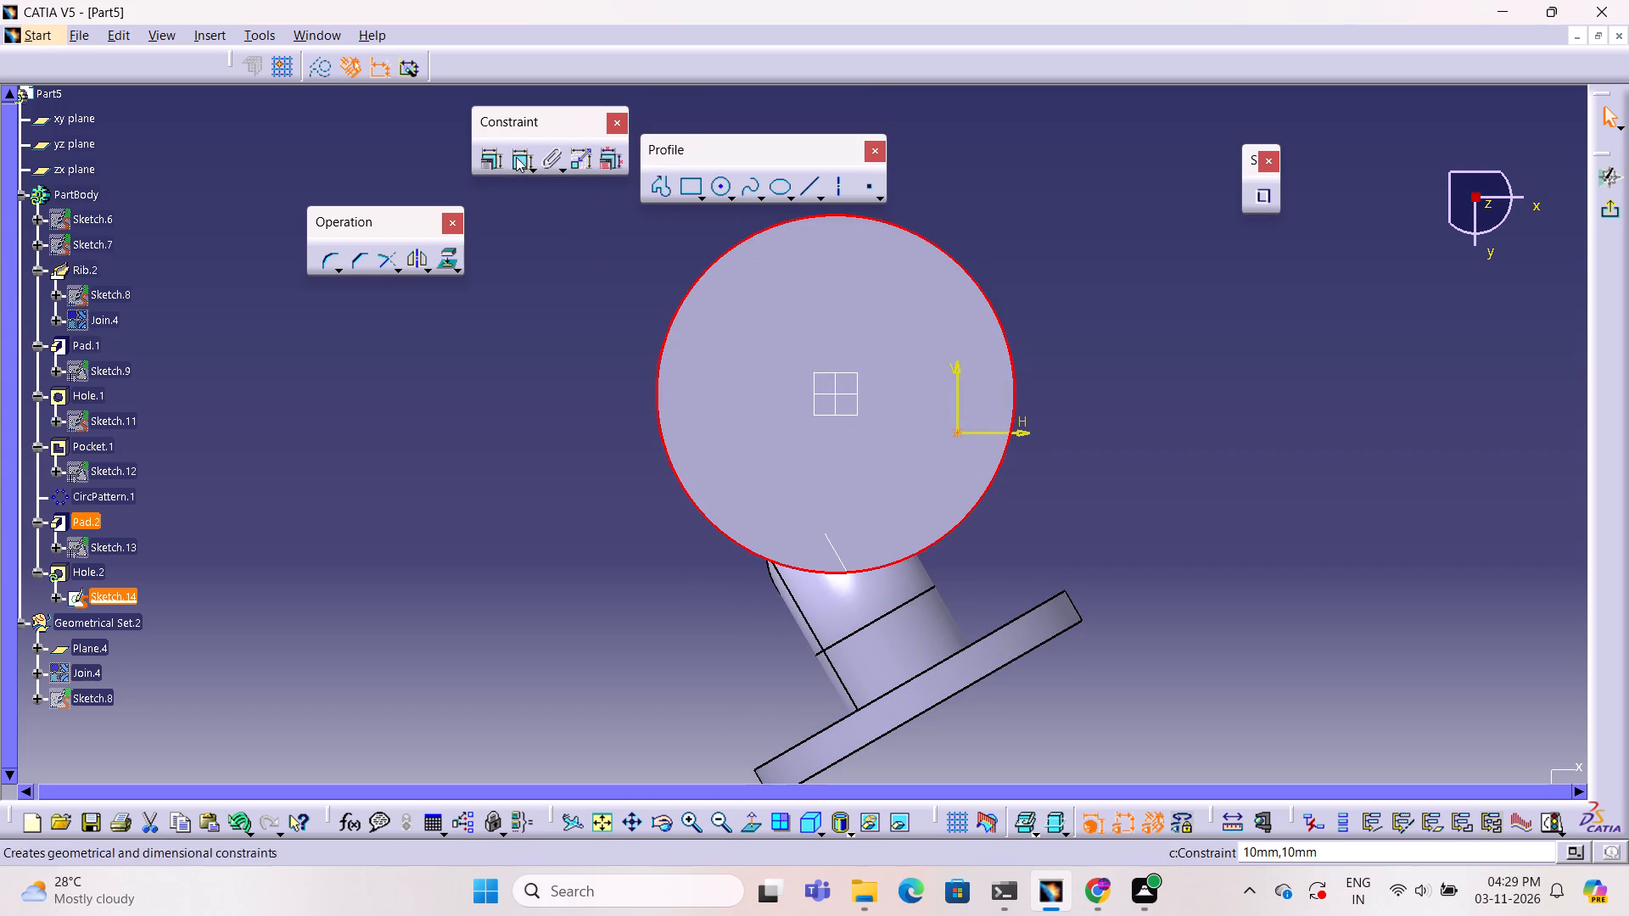
{"action": "left_click", "coordinate": [490, 163]}
{"action": "left_click", "coordinate": [1329, 309]}
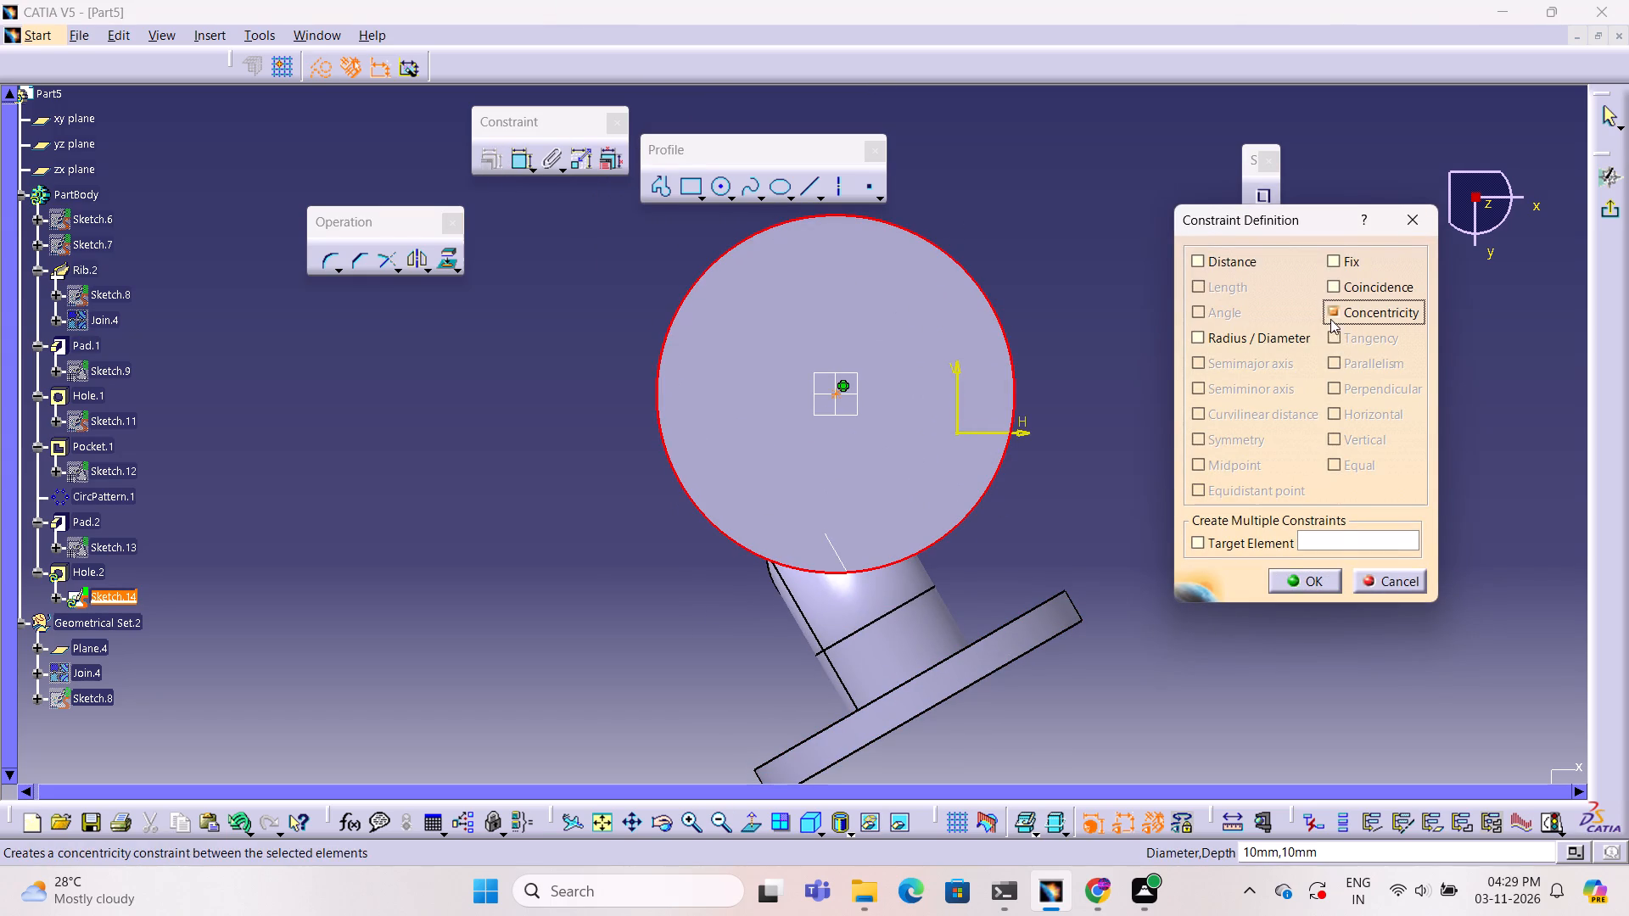
{"action": "left_click", "coordinate": [1313, 584]}
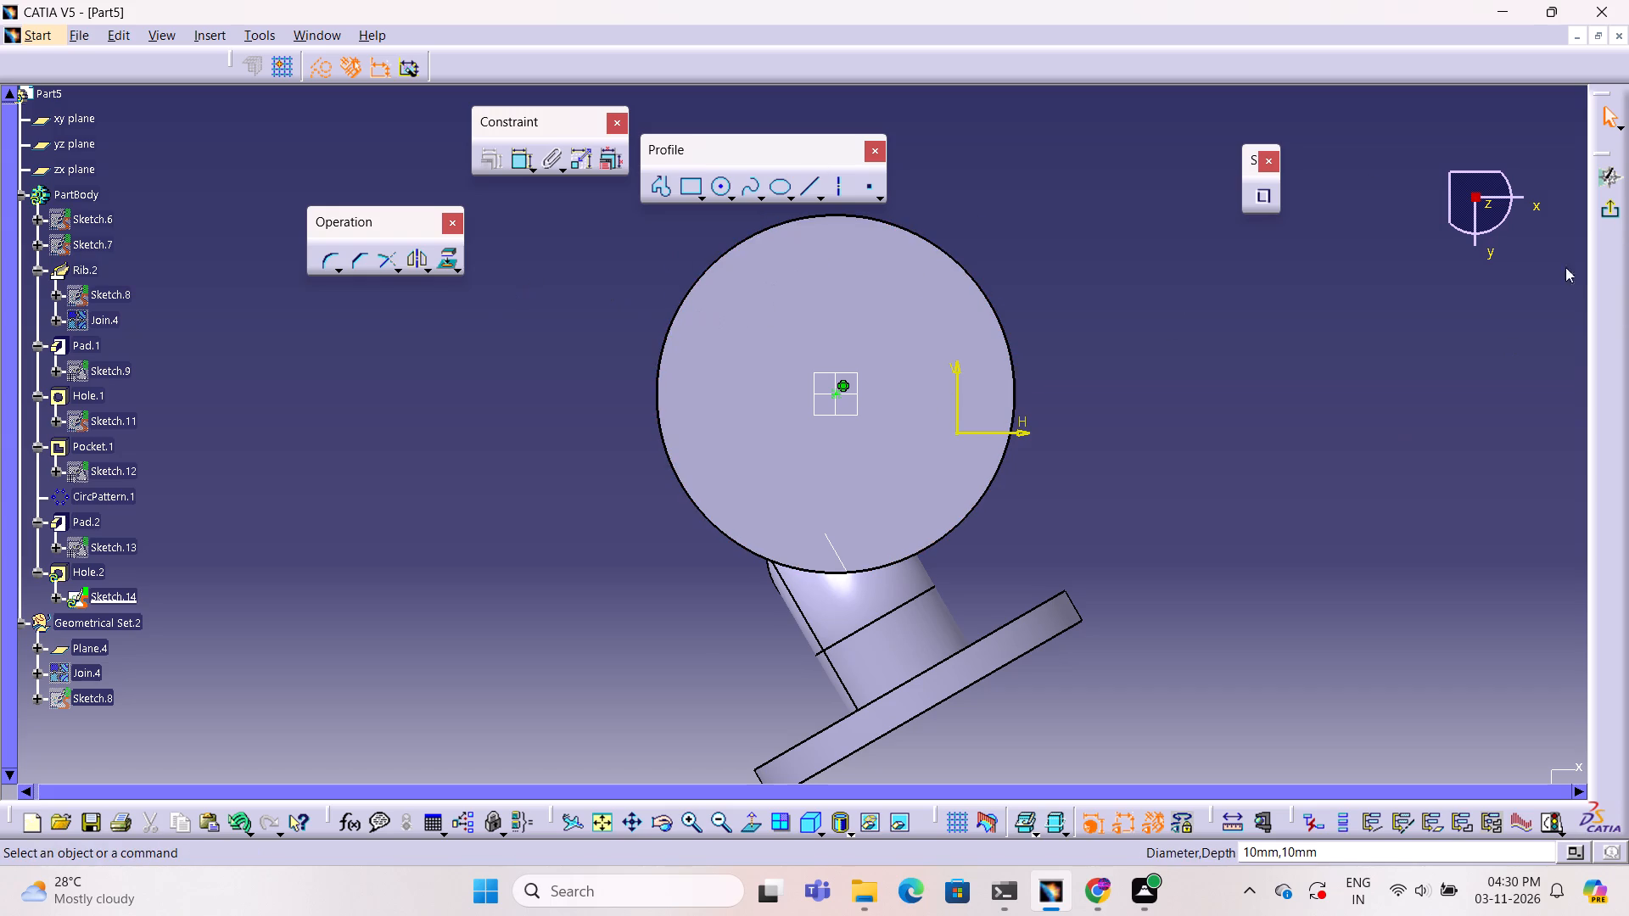
{"action": "left_click", "coordinate": [1609, 207]}
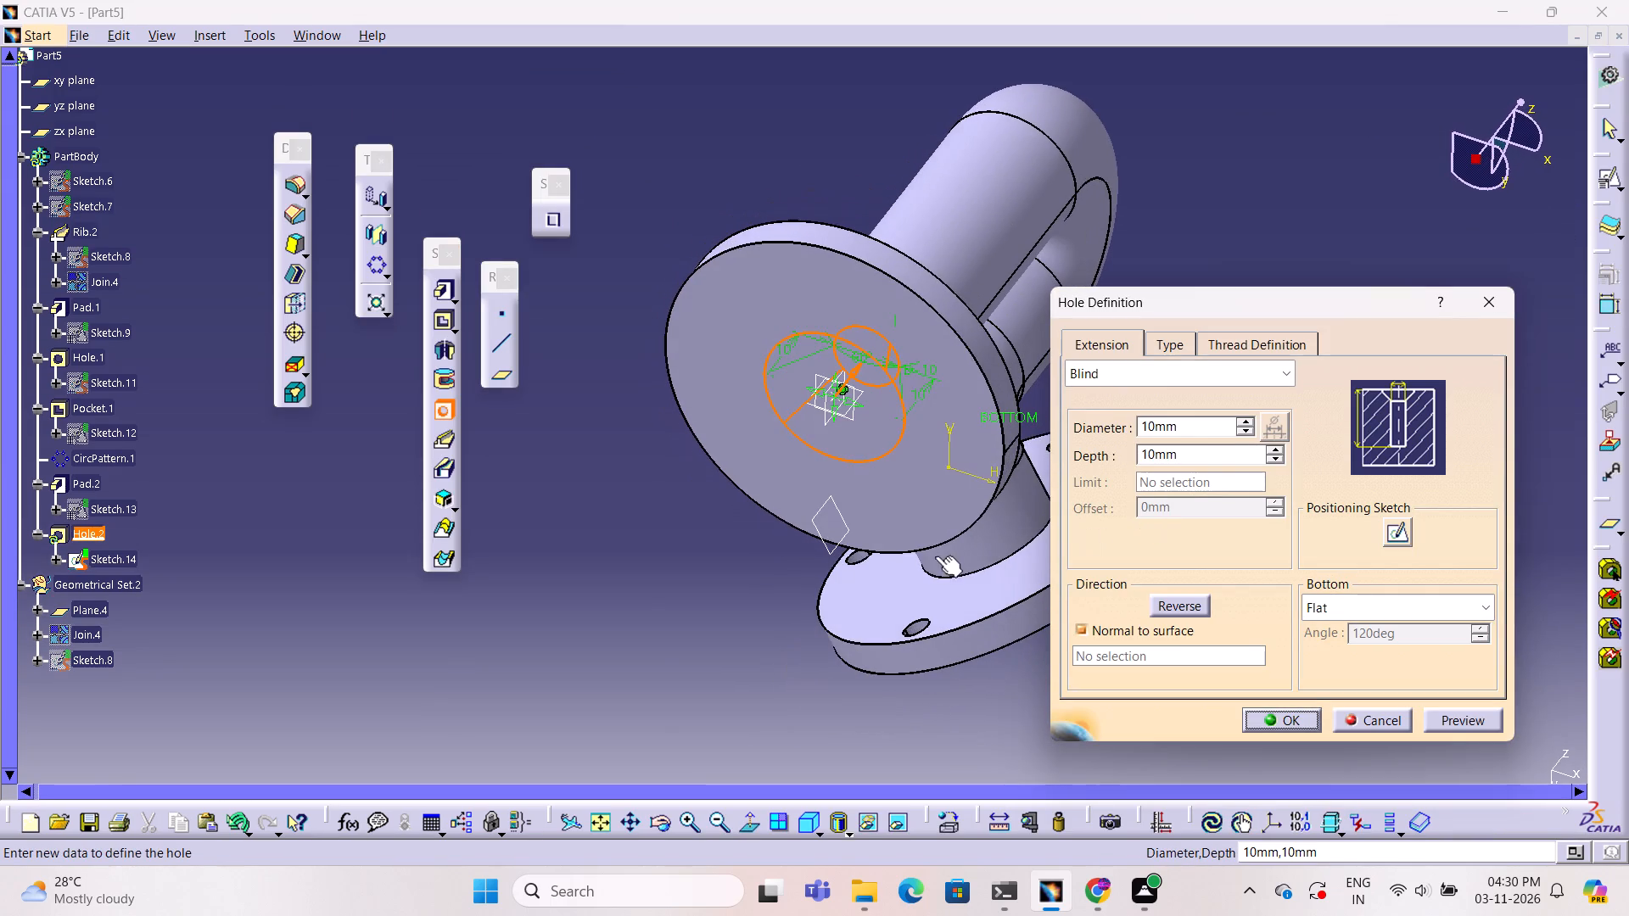
Create the centred hole as blind, 10 mm in diameter and 10 mm deep, with a 10 mm deep, 60 degree countersink.
{"action": "middle_click_drag", "start_coordinate": [816, 557], "coordinate": [1264, 489], "text": "ctrl"}
{"action": "right_click_drag", "start_coordinate": [814, 558], "coordinate": [1264, 489], "text": "ctrl"}
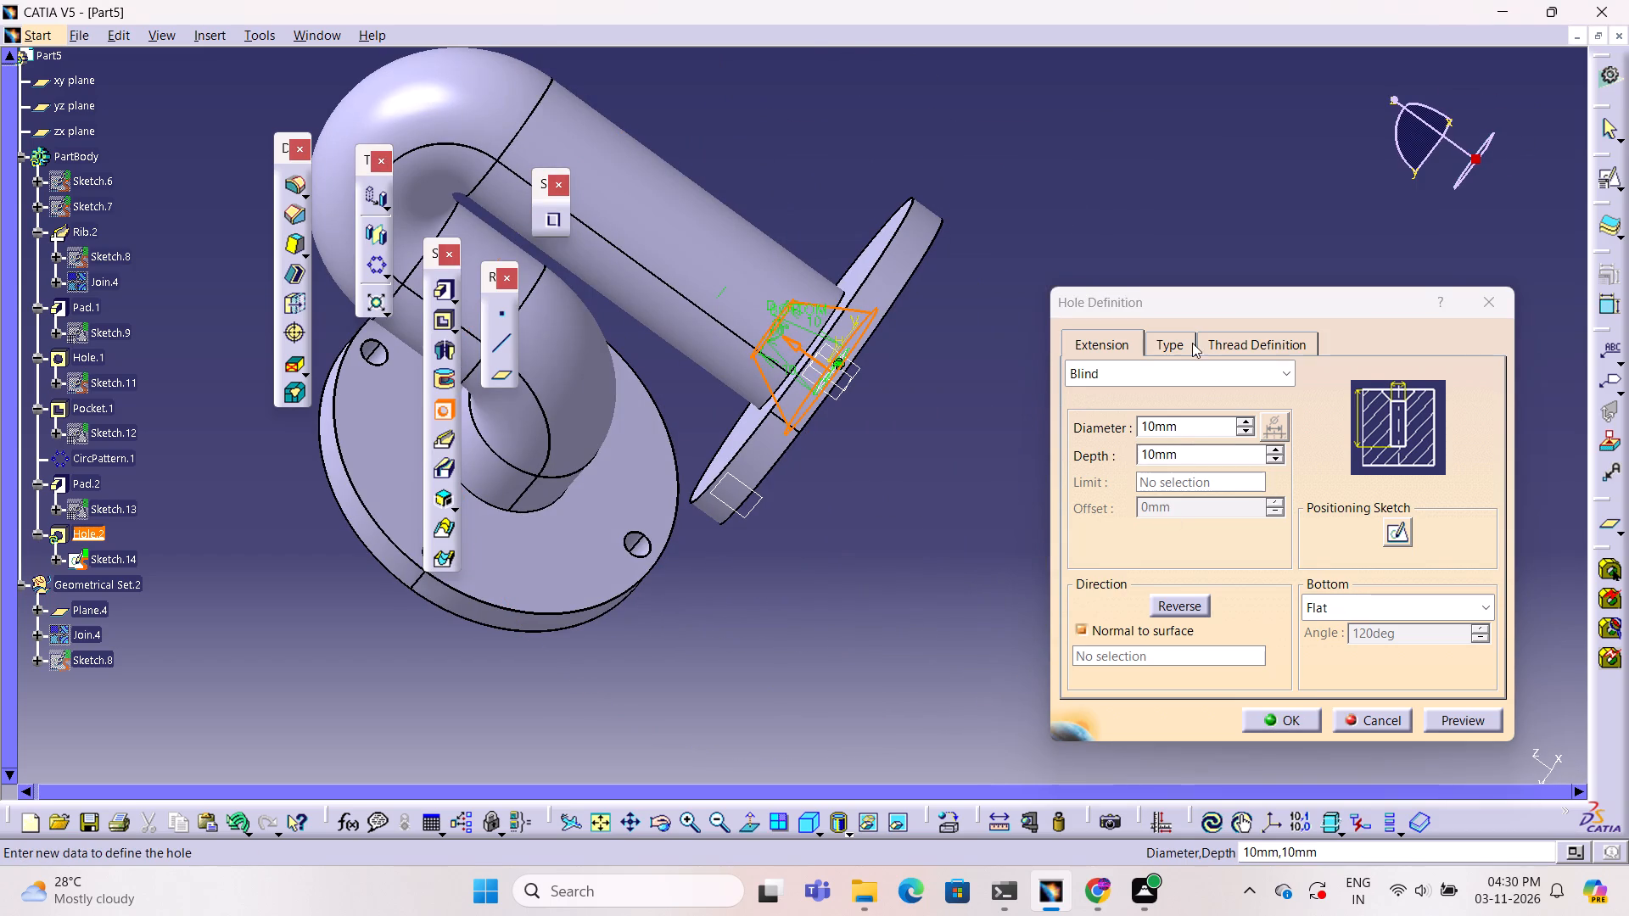
{"action": "left_click", "coordinate": [1192, 343]}
{"action": "left_click", "coordinate": [1484, 723]}
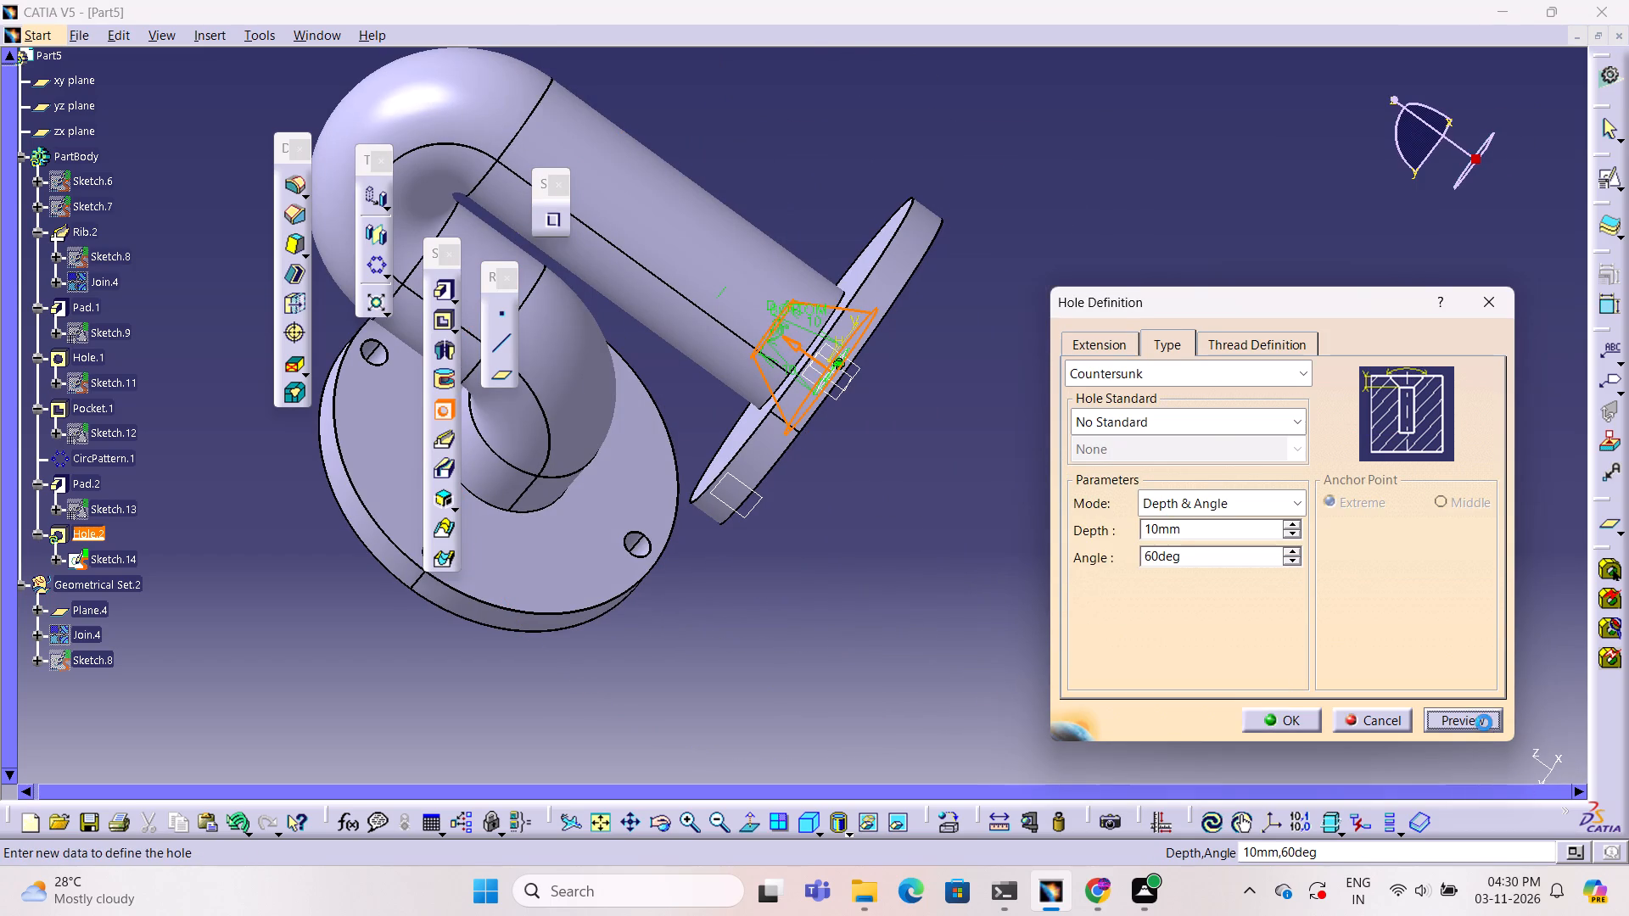
{"action": "left_click", "coordinate": [1290, 720]}
{"action": "left_click", "coordinate": [971, 626]}
On the base flange's outer face, sketch a construction circle centred on the origin, between the countersunk hole and the flange's outer edge.
{"action": "middle_click_drag", "start_coordinate": [1002, 604], "coordinate": [877, 393], "text": "ctrl"}
{"action": "right_click_drag", "start_coordinate": [1002, 604], "coordinate": [877, 393], "text": "ctrl"}
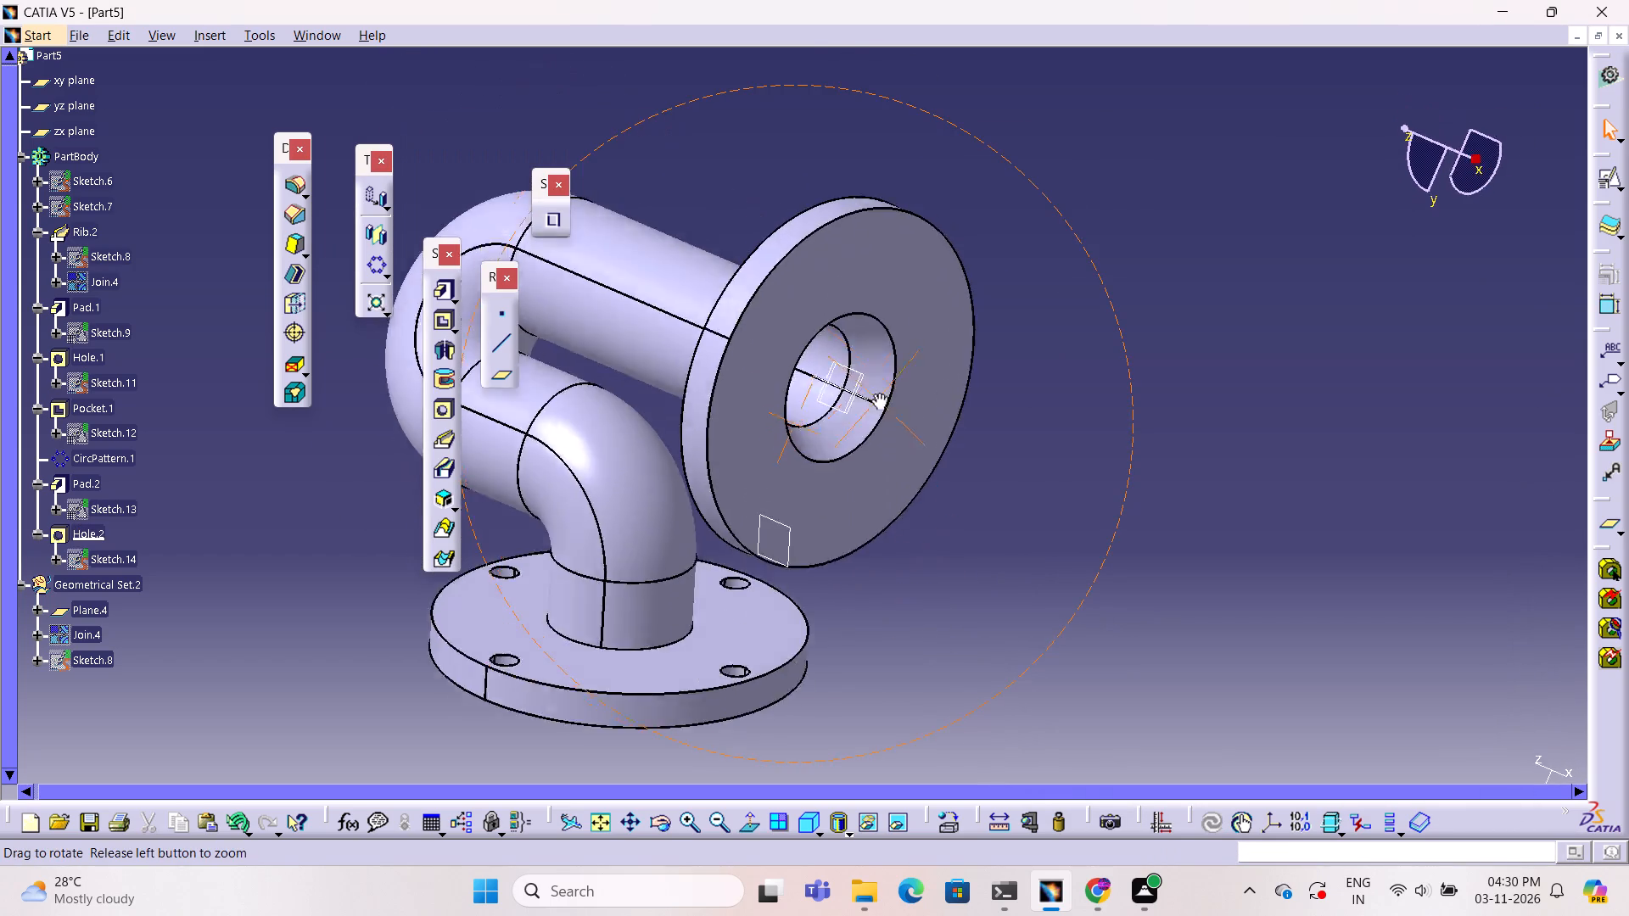
{"action": "middle_click_drag", "start_coordinate": [877, 393], "coordinate": [859, 344], "text": "ctrl"}
{"action": "right_click_drag", "start_coordinate": [877, 393], "coordinate": [677, 380], "text": "ctrl"}
{"action": "middle_click_drag", "start_coordinate": [859, 344], "coordinate": [848, 343], "text": "ctrl"}
{"action": "middle_click_drag", "start_coordinate": [841, 343], "coordinate": [667, 534], "text": "ctrl"}
{"action": "middle_click_drag", "start_coordinate": [665, 530], "coordinate": [677, 381], "text": "ctrl"}
{"action": "middle_click", "coordinate": [677, 380], "text": "ctrl"}
{"action": "middle_click", "coordinate": [677, 380], "text": "ctrl"}
{"action": "right_click", "coordinate": [677, 380]}
{"action": "middle_click", "coordinate": [1237, 520], "text": "ctrl"}
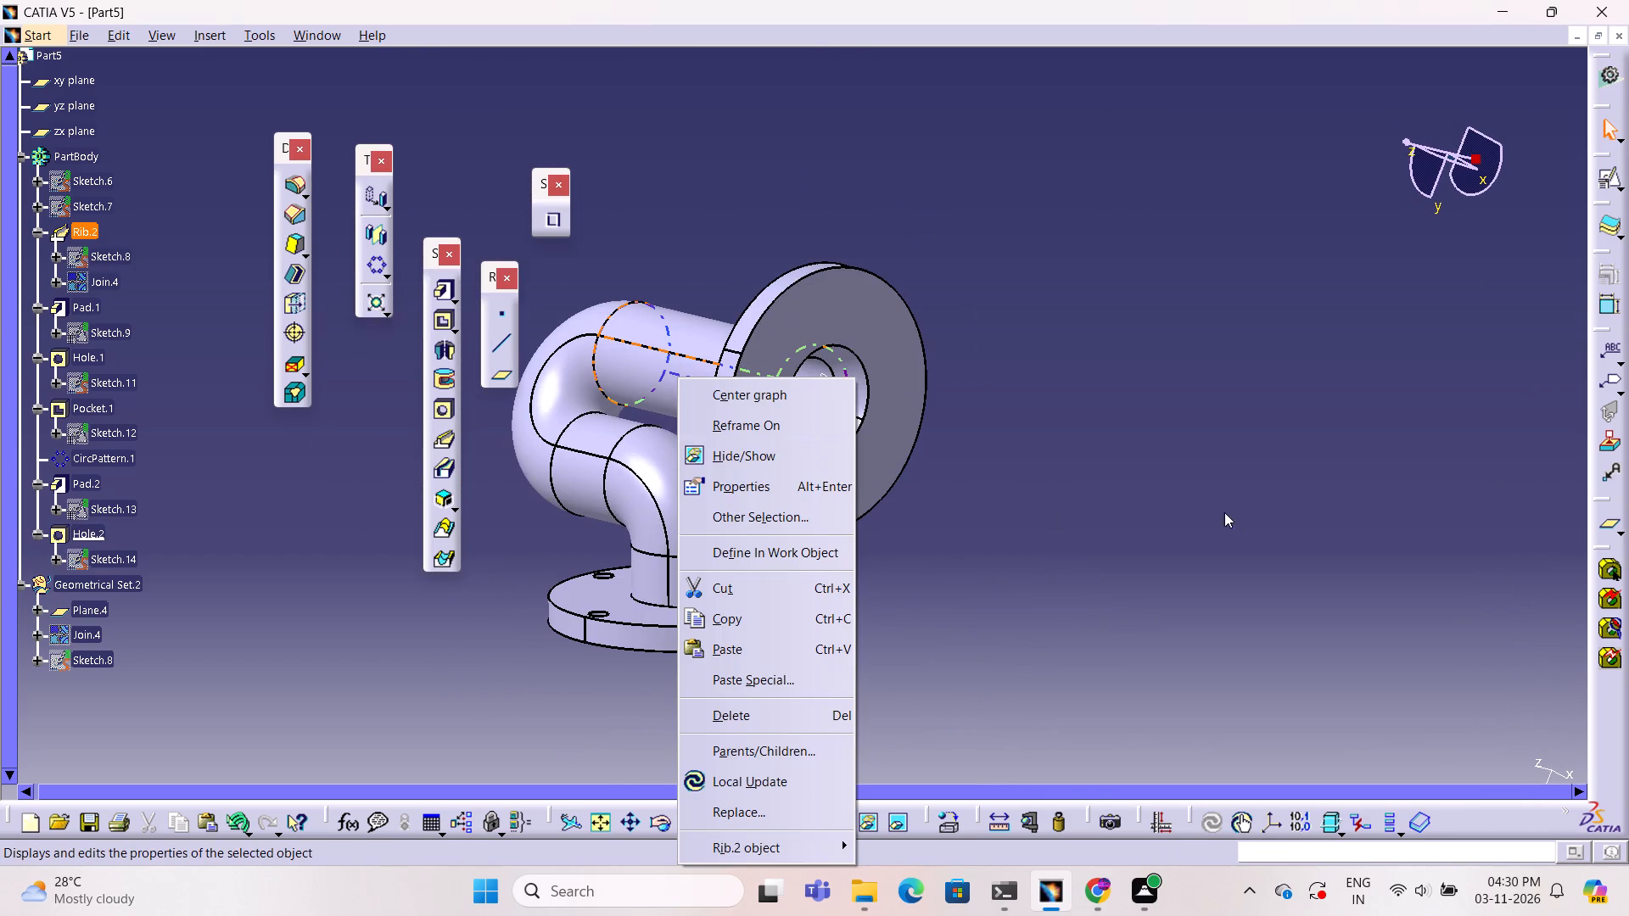
{"action": "left_click", "coordinate": [1224, 512]}
{"action": "middle_click_drag", "start_coordinate": [1224, 512], "coordinate": [1104, 524], "text": "ctrl"}
{"action": "right_click_drag", "start_coordinate": [1224, 512], "coordinate": [1104, 524], "text": "ctrl"}
{"action": "left_click", "coordinate": [1134, 467]}
{"action": "left_click", "coordinate": [934, 387]}
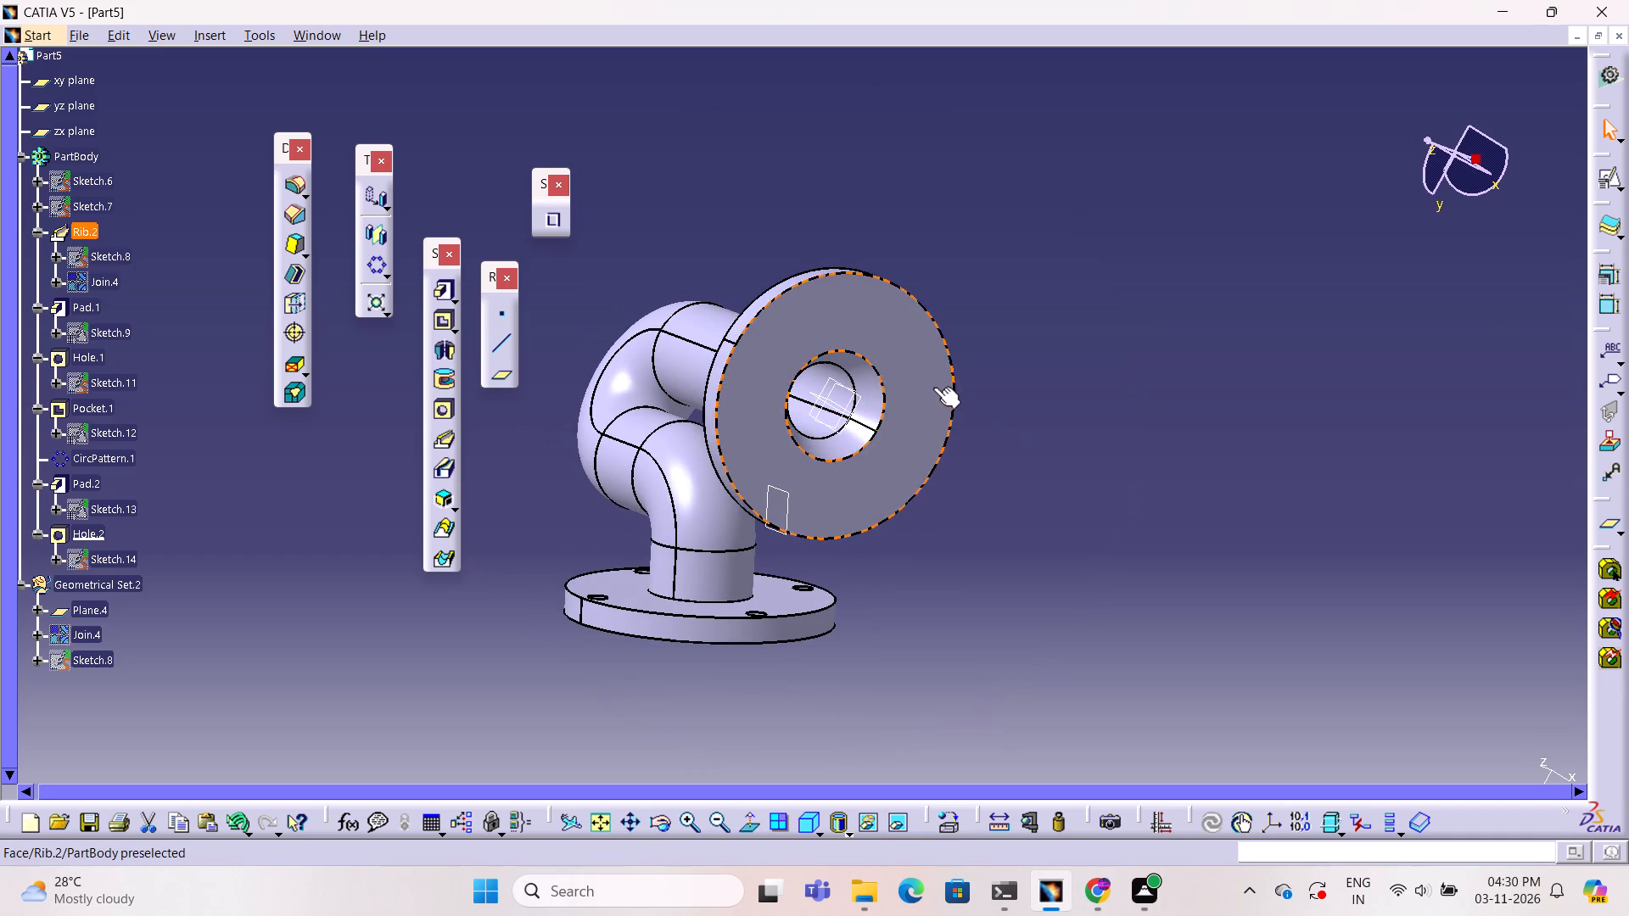
{"action": "left_click", "coordinate": [1605, 181]}
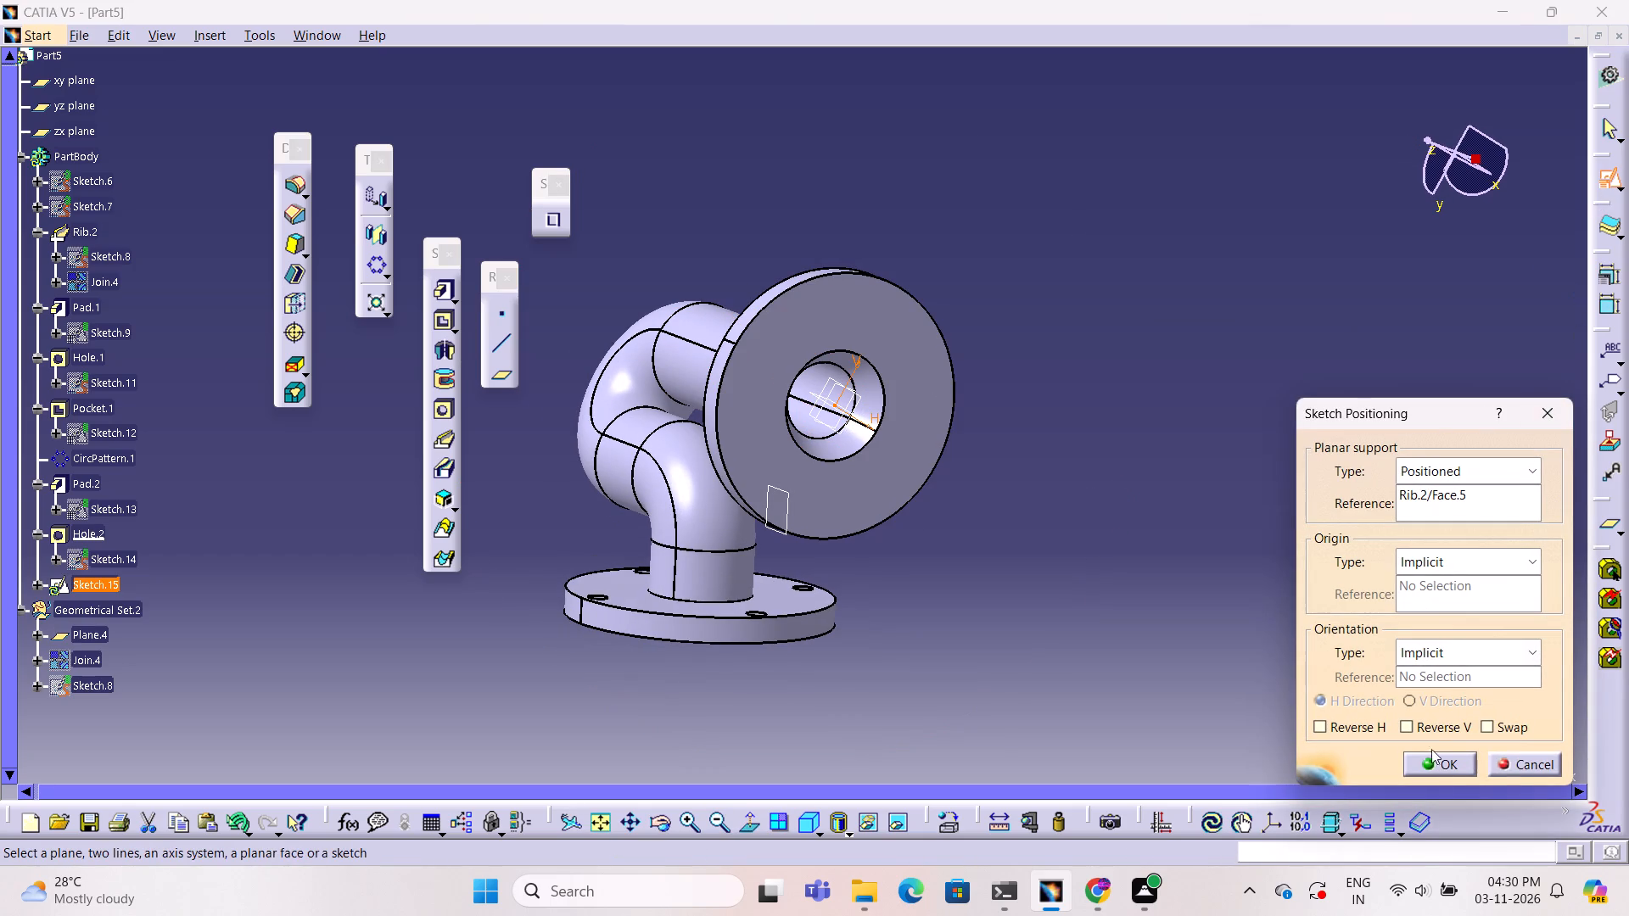
{"action": "left_click", "coordinate": [1432, 757]}
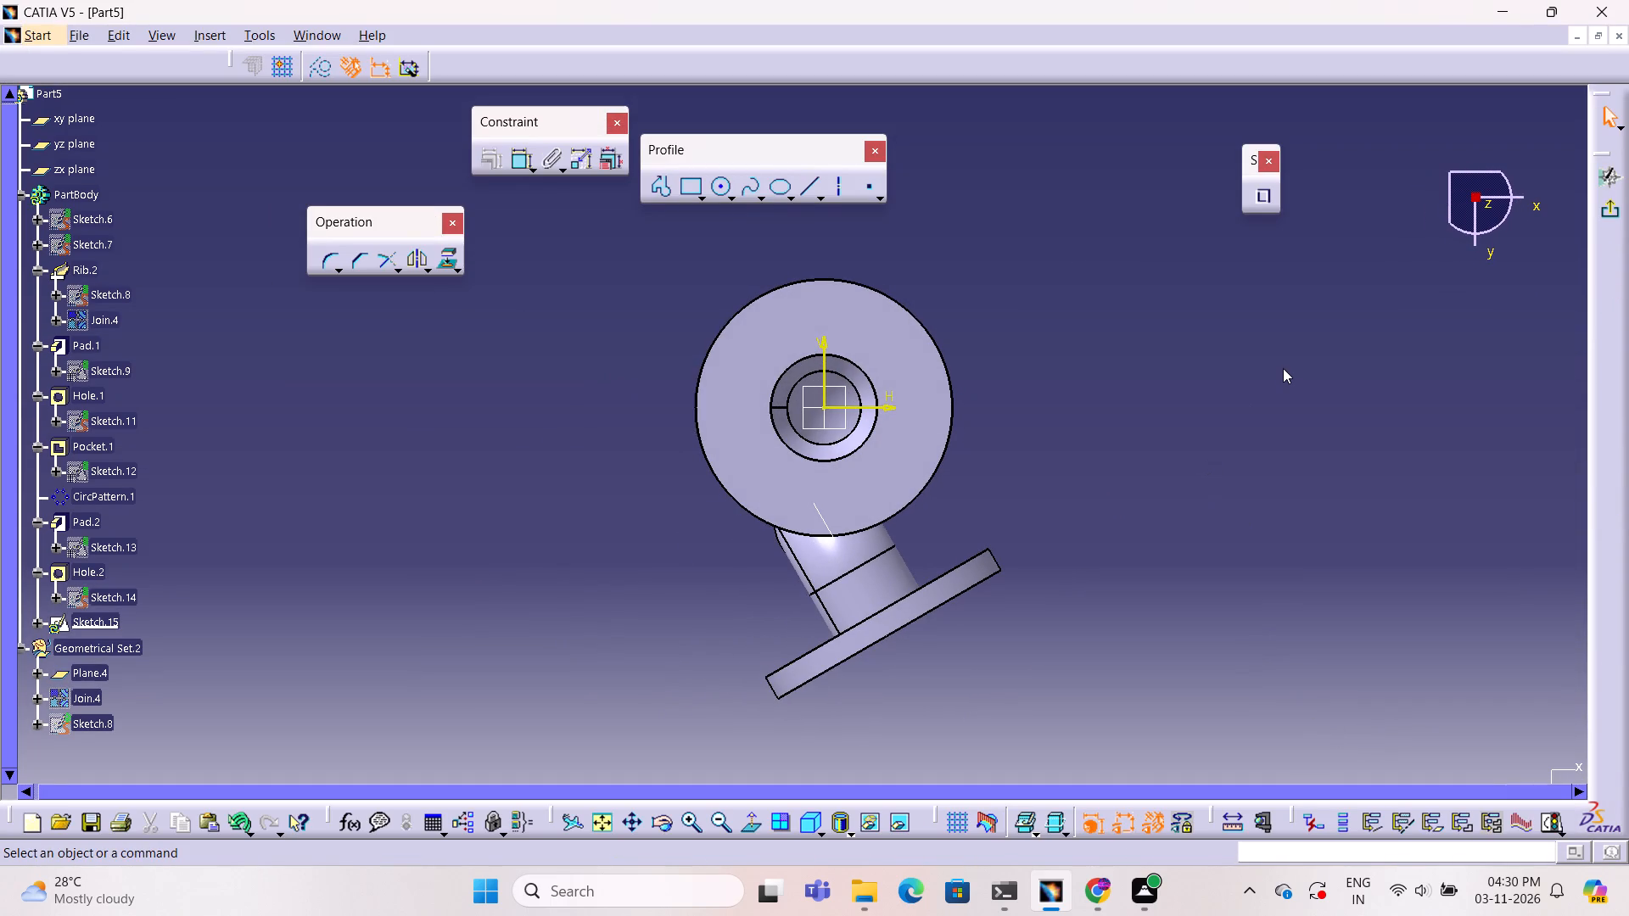
{"action": "left_click", "coordinate": [714, 187]}
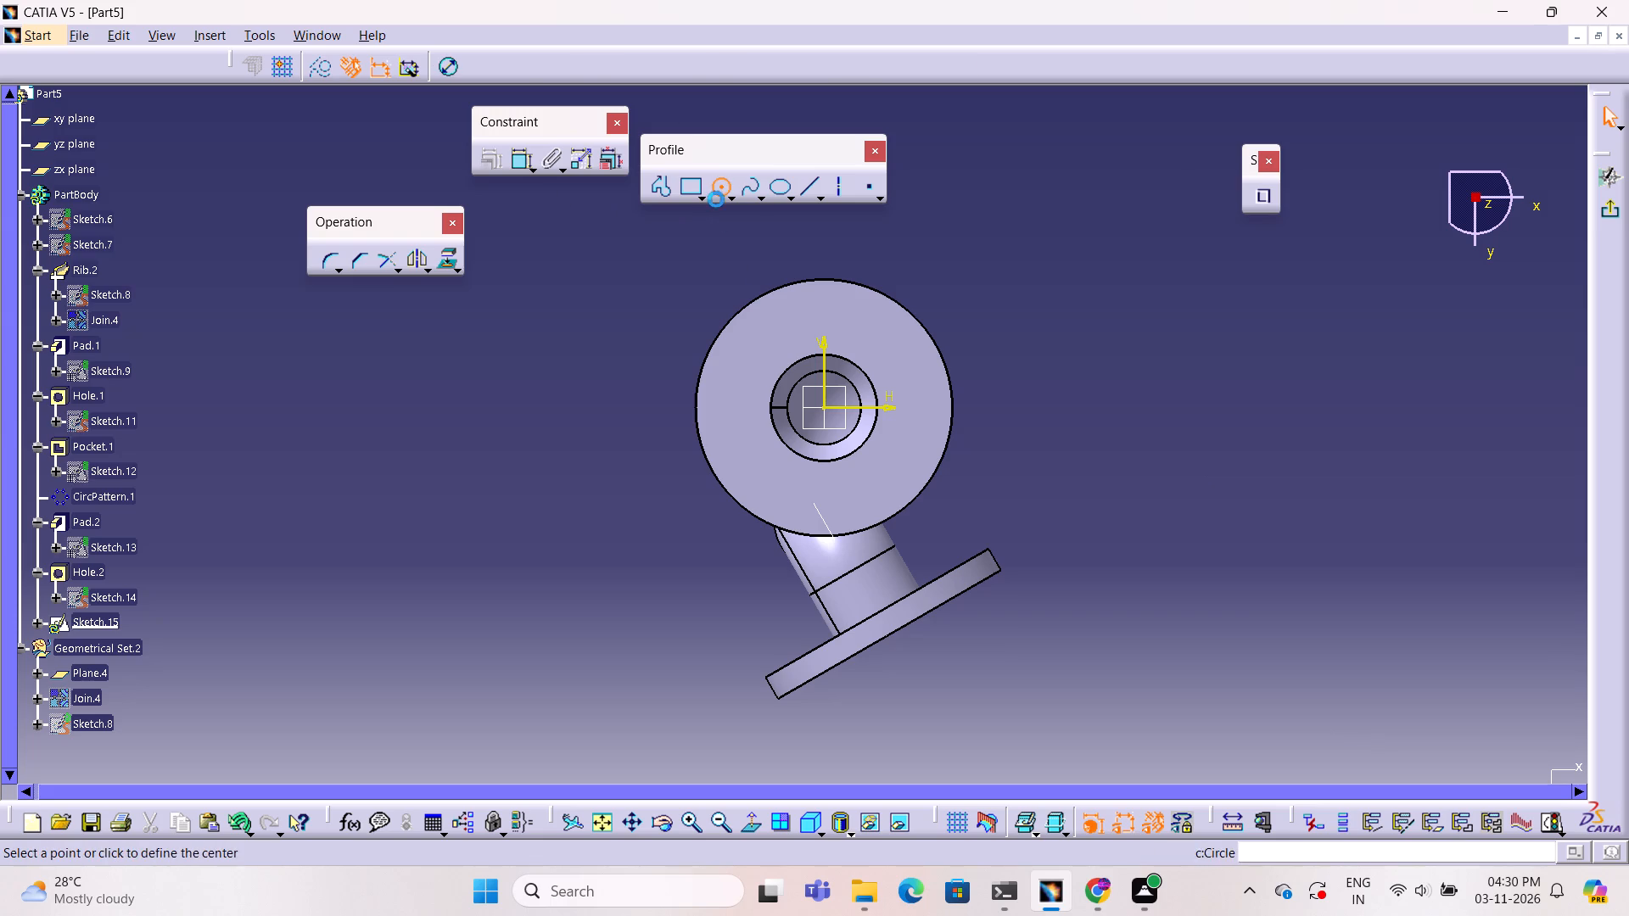
{"action": "left_click", "coordinate": [824, 408]}
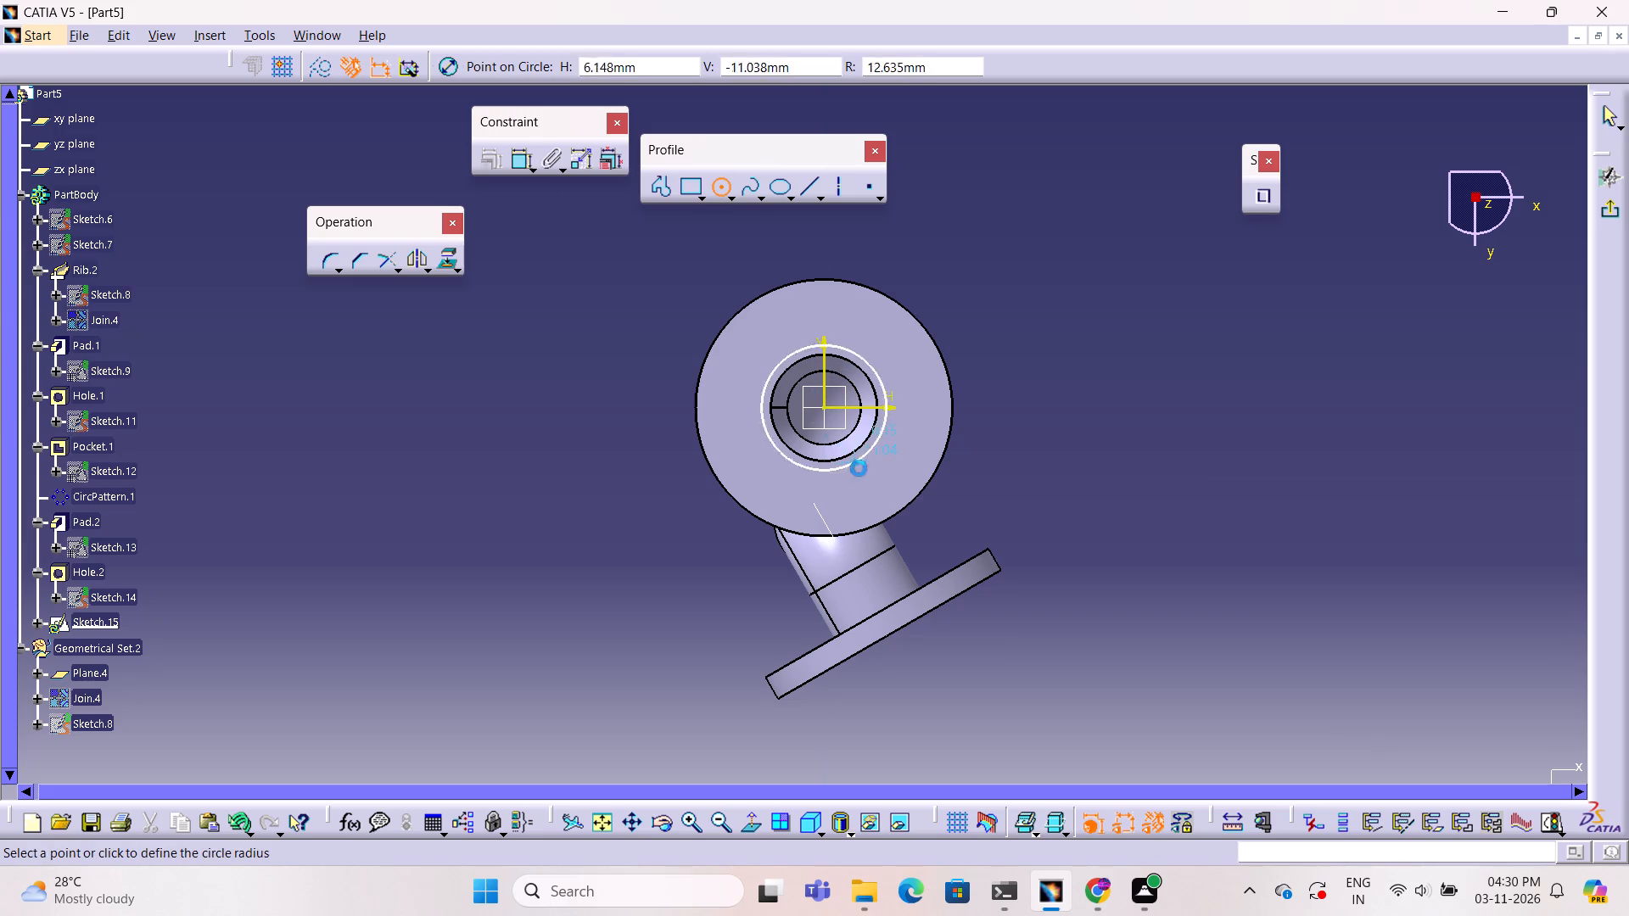
{"action": "left_click", "coordinate": [874, 490]}
{"action": "left_click", "coordinate": [328, 68]}
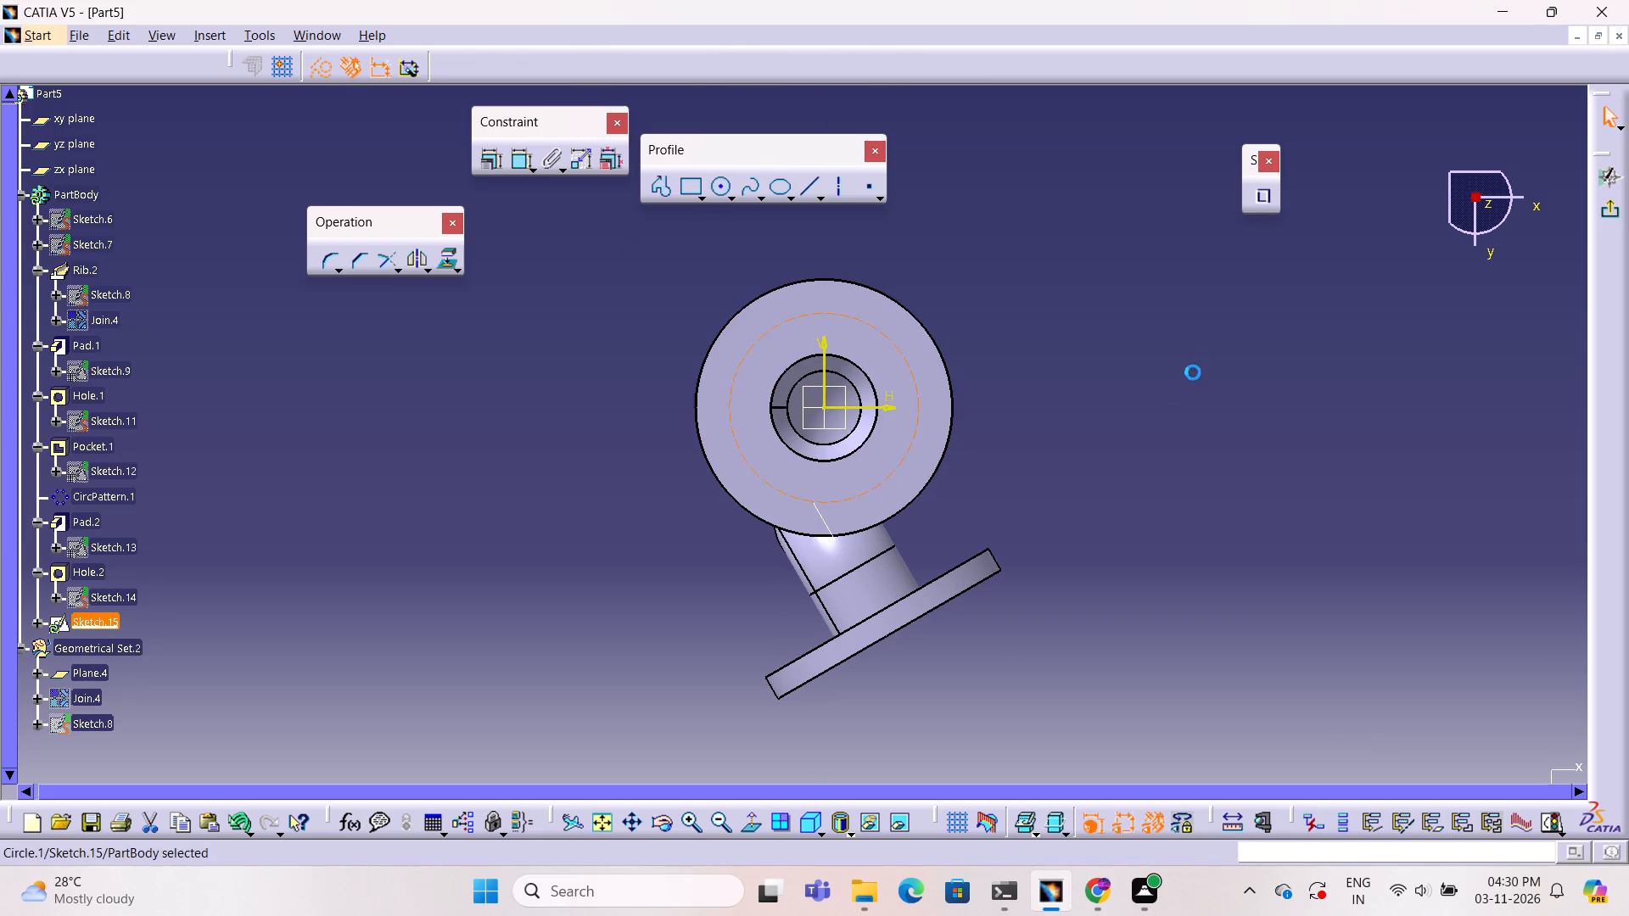
Dimension the construction circle's diameter and set it to 45 mm.
{"action": "left_click", "coordinate": [1193, 372]}
{"action": "left_click", "coordinate": [510, 160]}
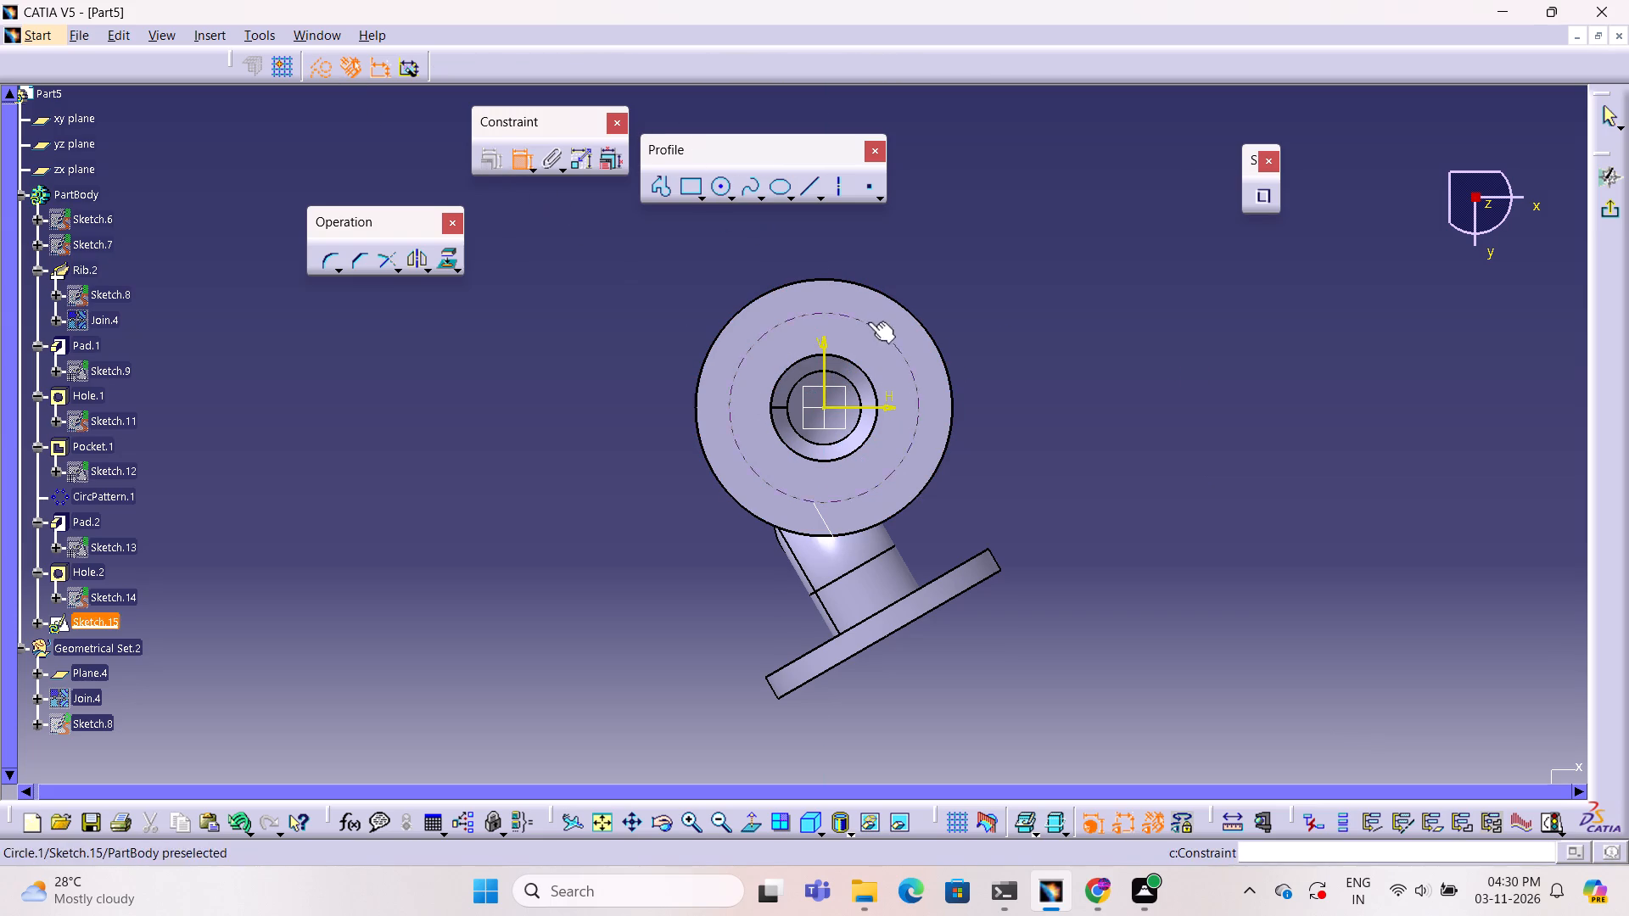
{"action": "left_click", "coordinate": [892, 339]}
{"action": "left_click", "coordinate": [1016, 295]}
{"action": "double_click", "coordinate": [1022, 286]}
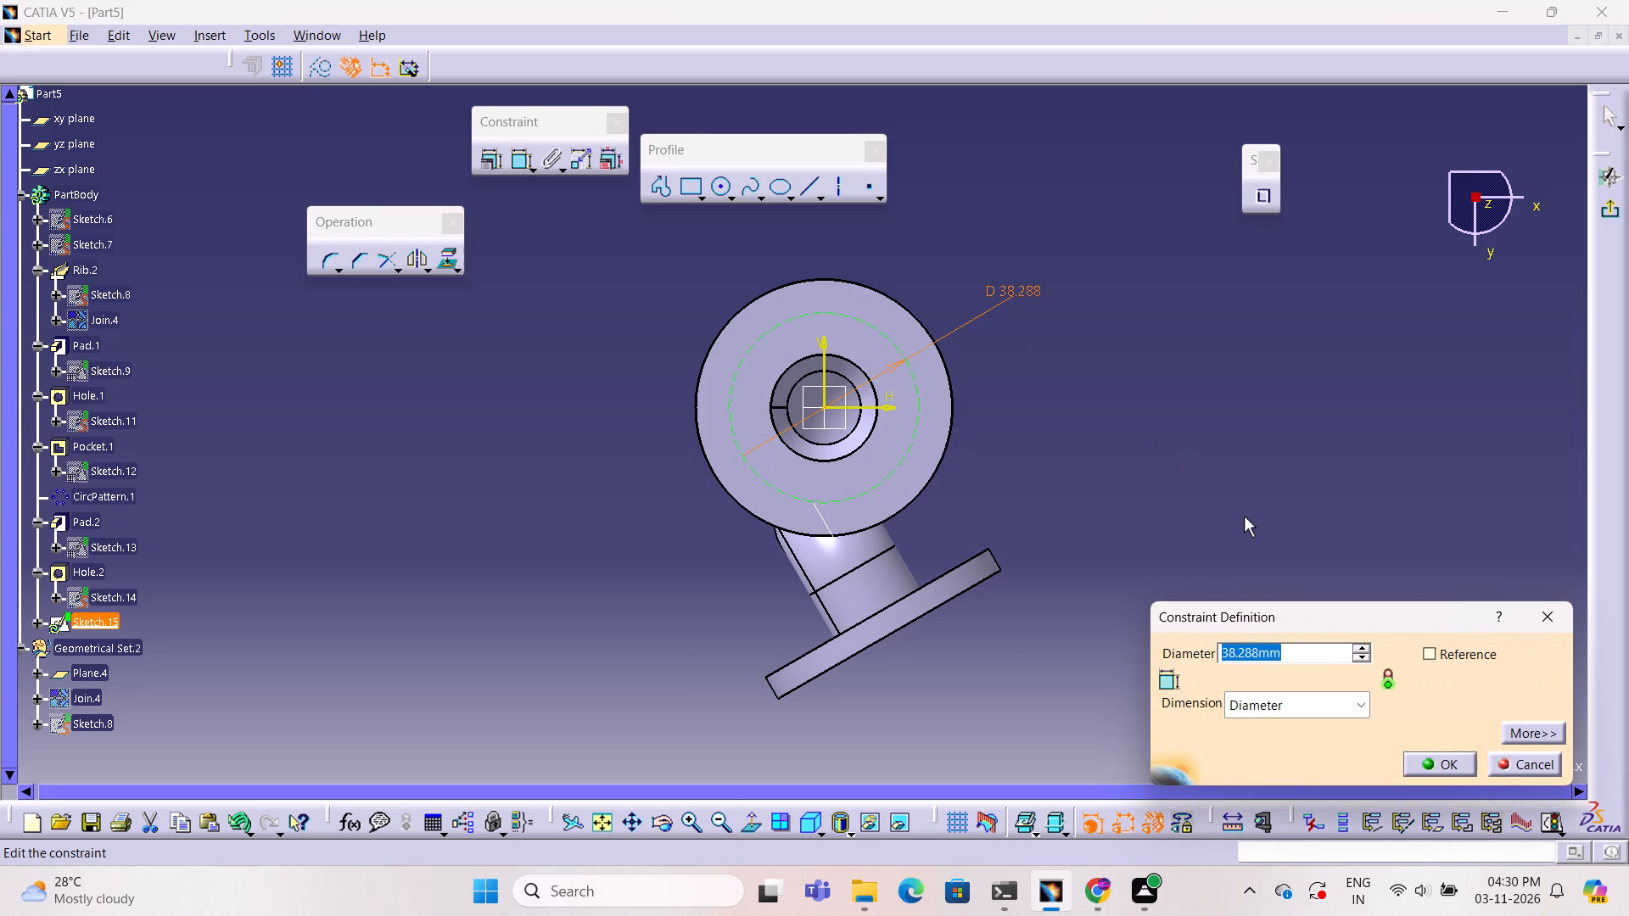
{"action": "type", "text": "45"}
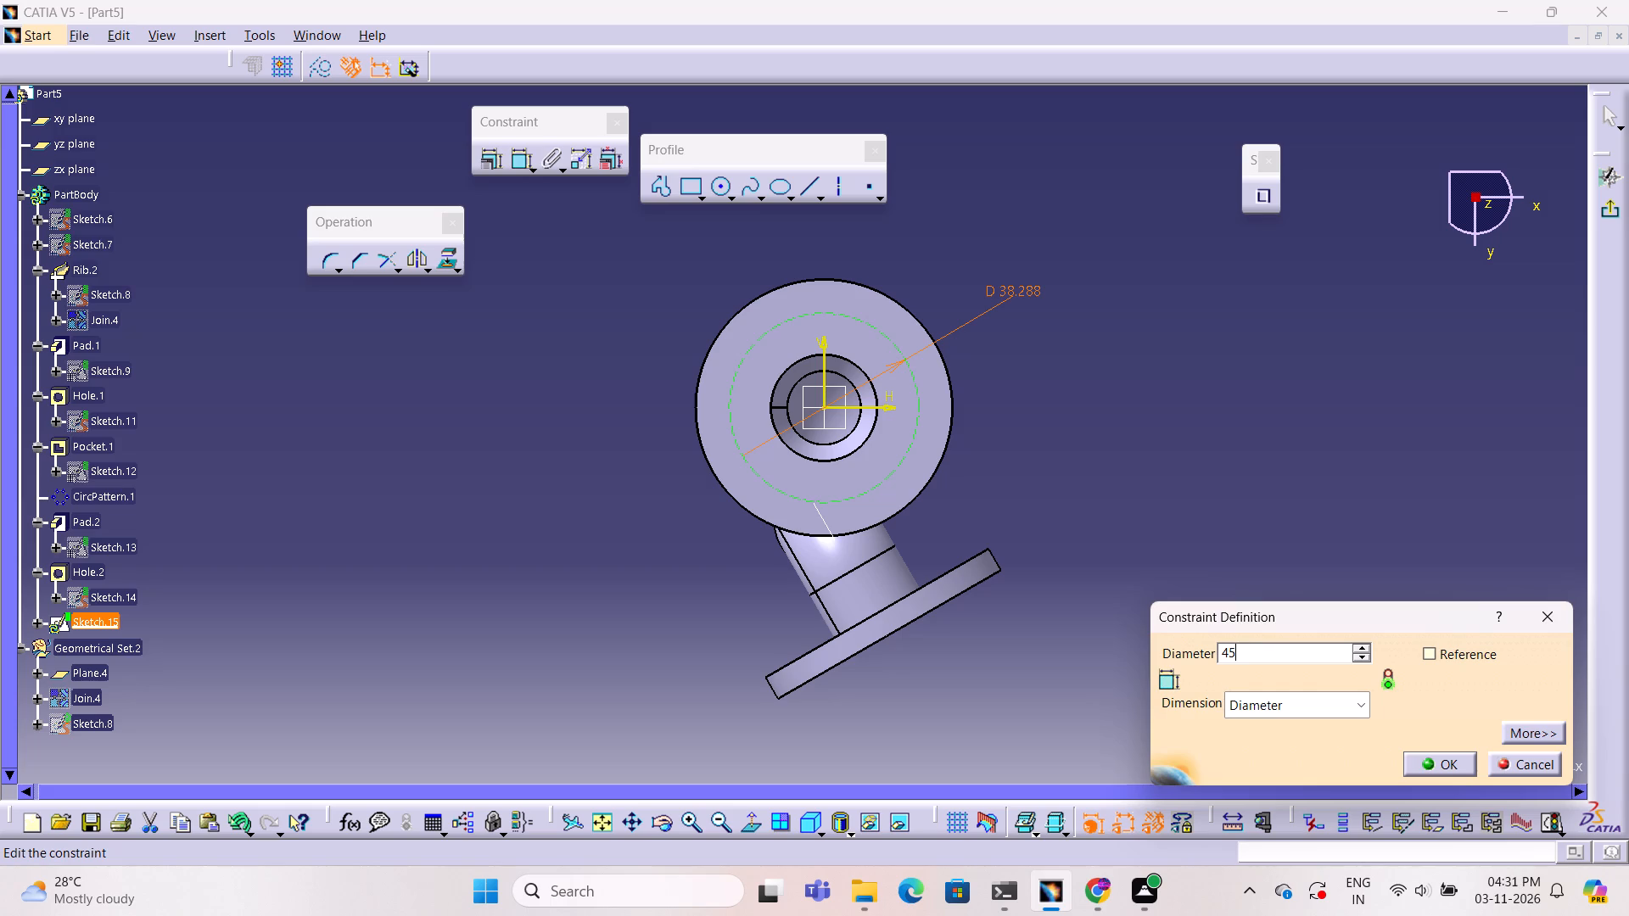
{"action": "left_click", "coordinate": [1447, 757]}
{"action": "left_click", "coordinate": [1283, 618]}
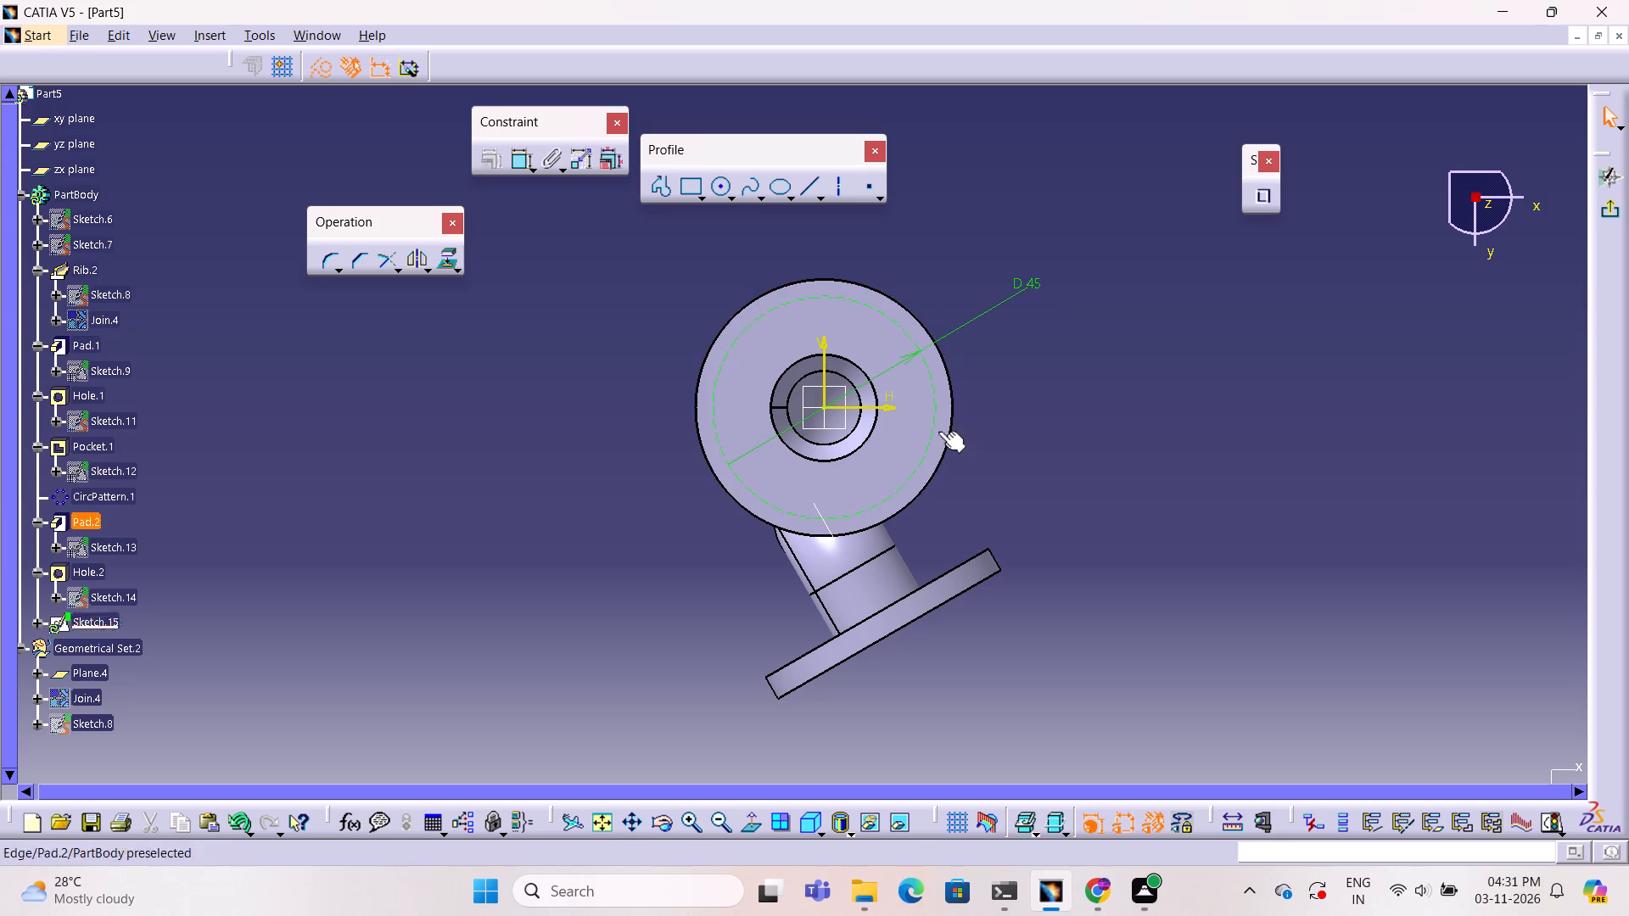
Sketch a standard, non-construction circle about 3.8 mm in diameter, centred where the construction circle crosses the vertical axis above the origin.
{"action": "left_click", "coordinate": [718, 184]}
{"action": "left_click", "coordinate": [821, 294]}
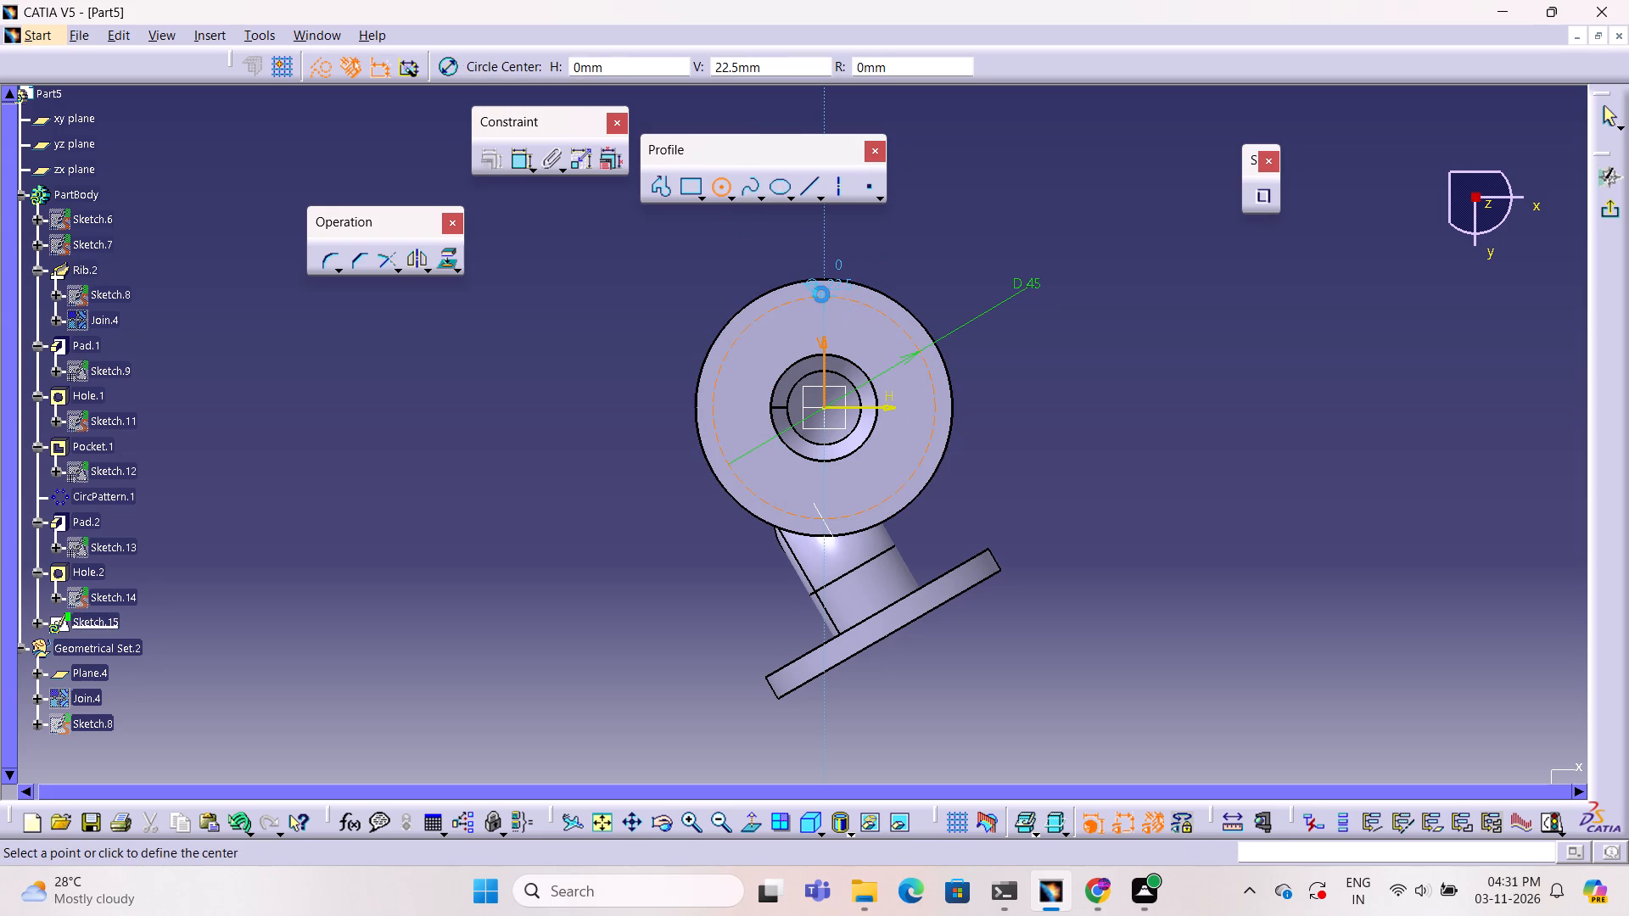
{"action": "left_click", "coordinate": [325, 64]}
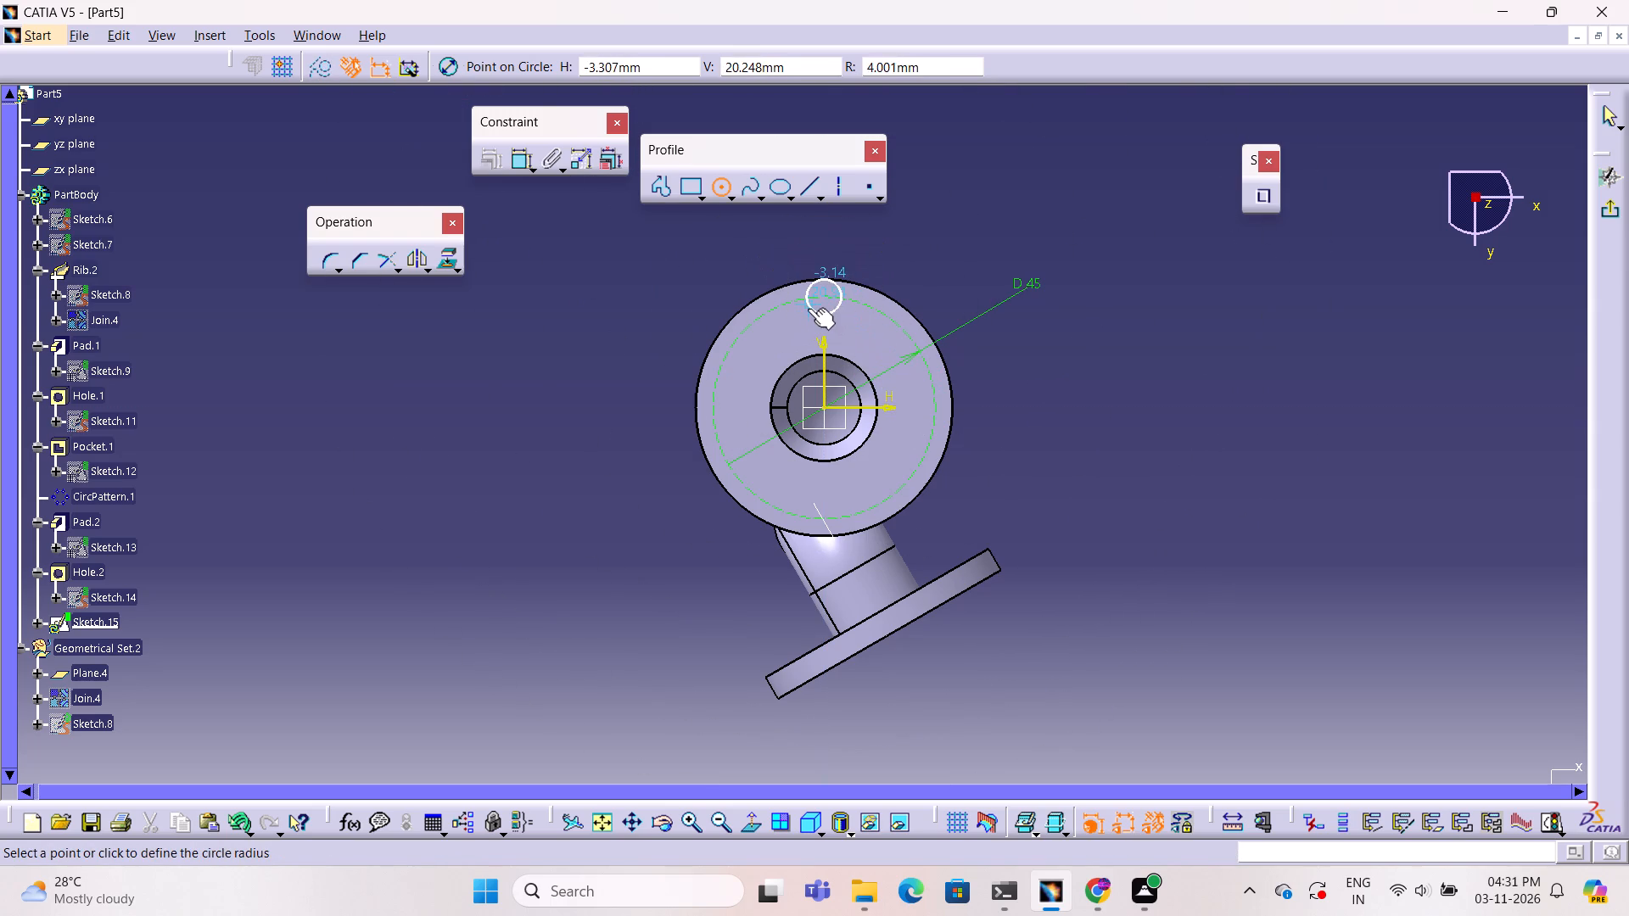
{"action": "left_click", "coordinate": [825, 305]}
{"action": "left_click", "coordinate": [1094, 386]}
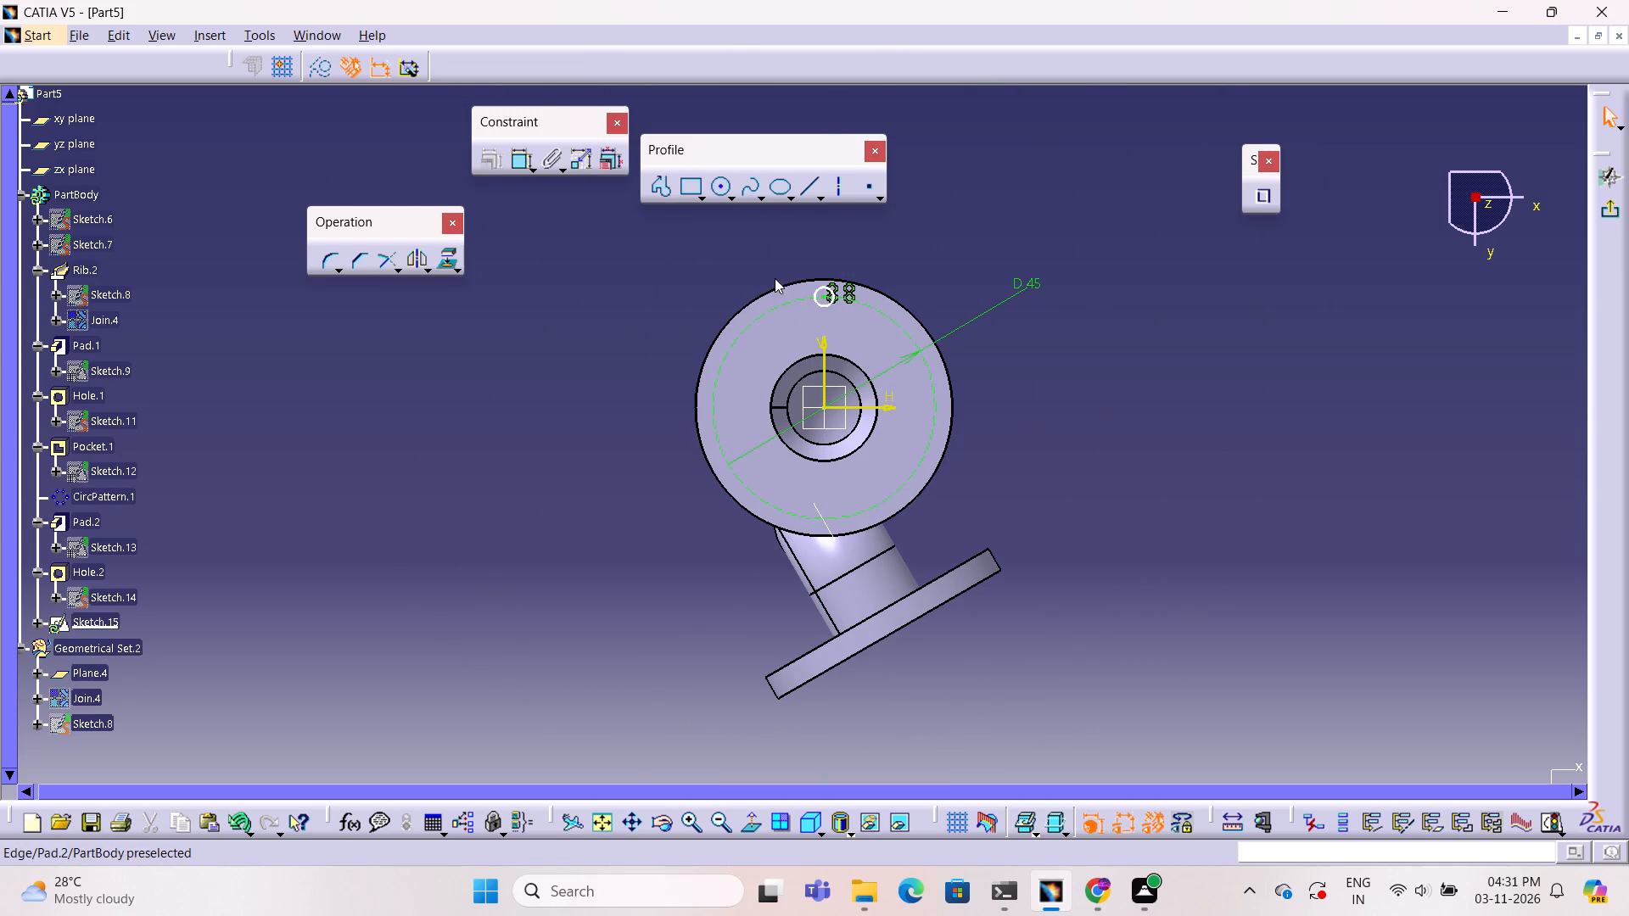
Dimension the small circle's diameter and set it to 4 mm.
{"action": "left_click", "coordinate": [514, 165]}
{"action": "left_click", "coordinate": [832, 290]}
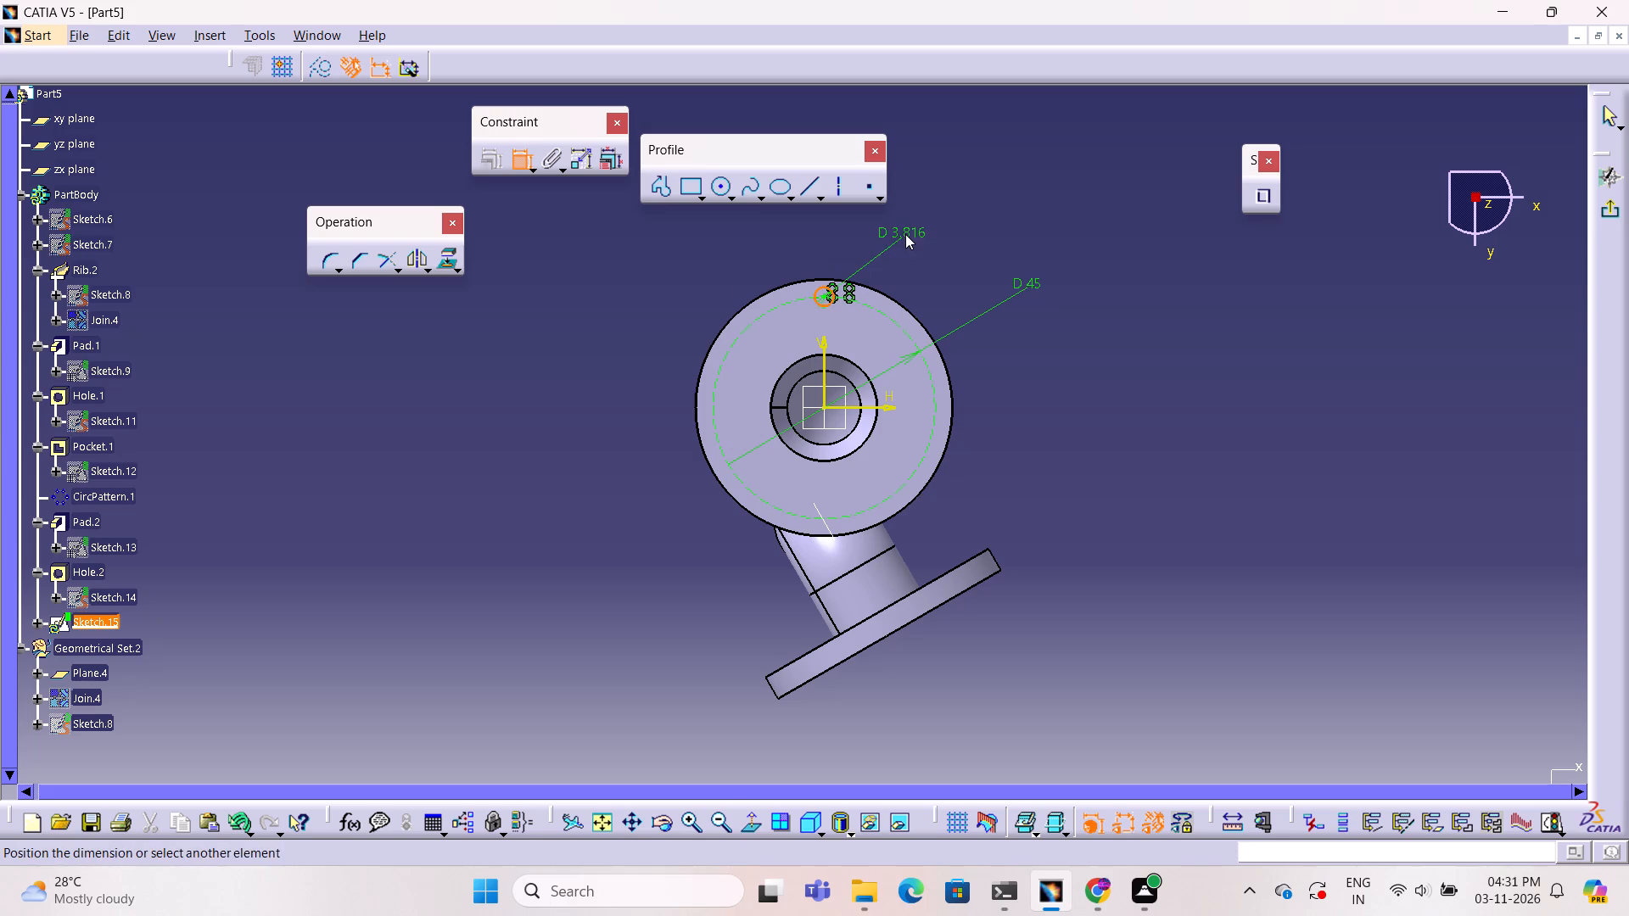
{"action": "left_click", "coordinate": [905, 234]}
{"action": "double_click", "coordinate": [909, 227]}
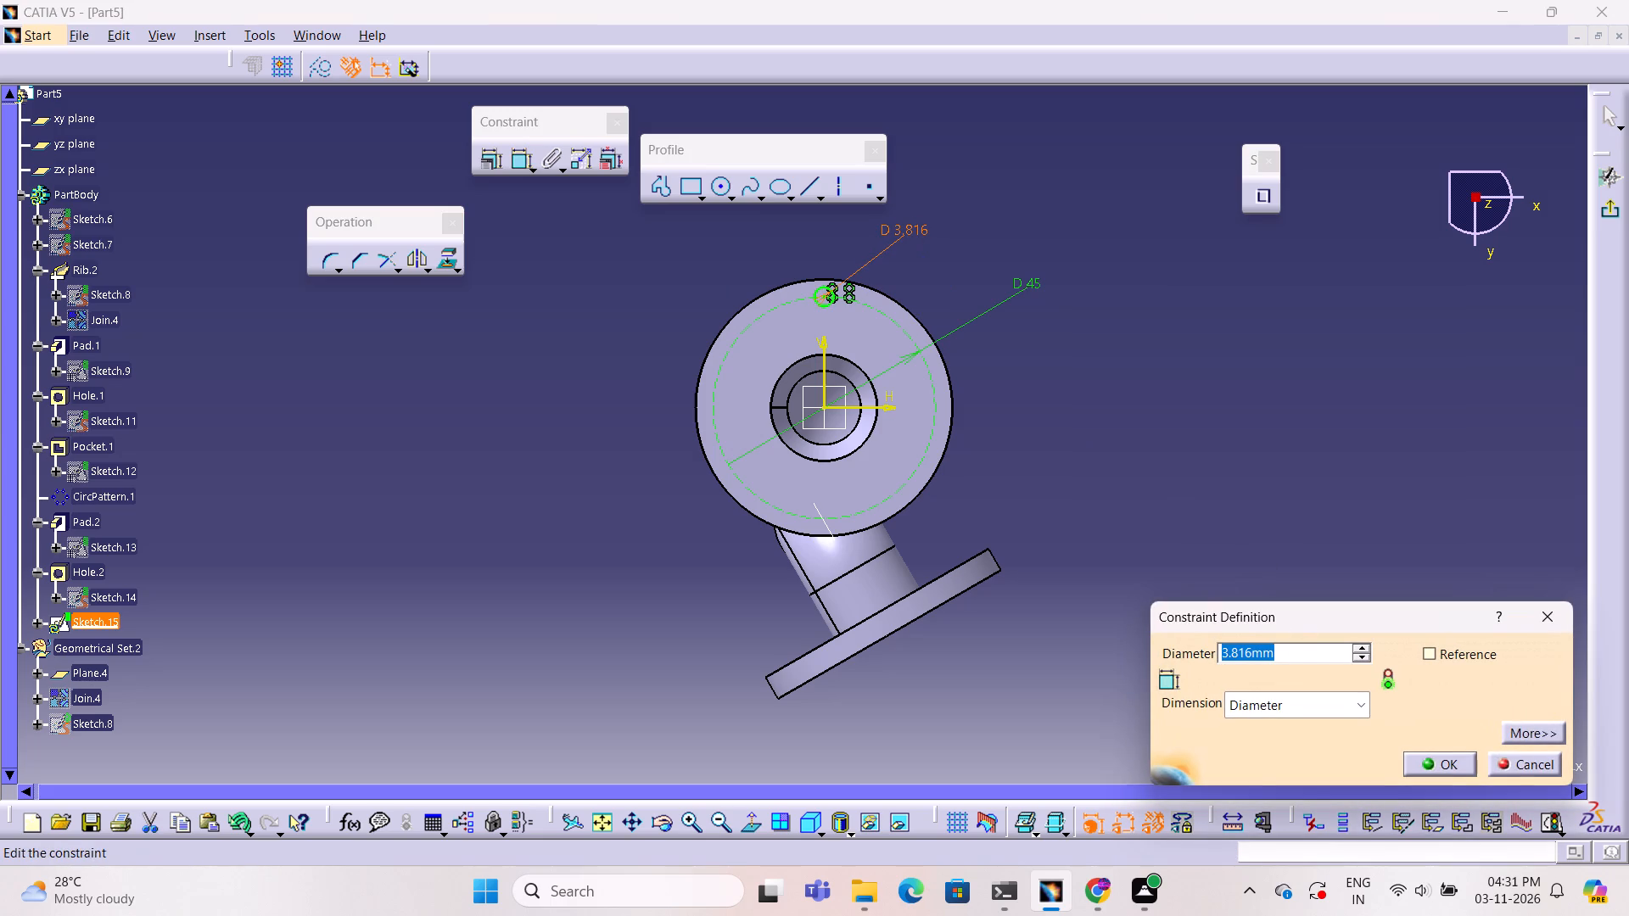
{"action": "key", "text": "4"}
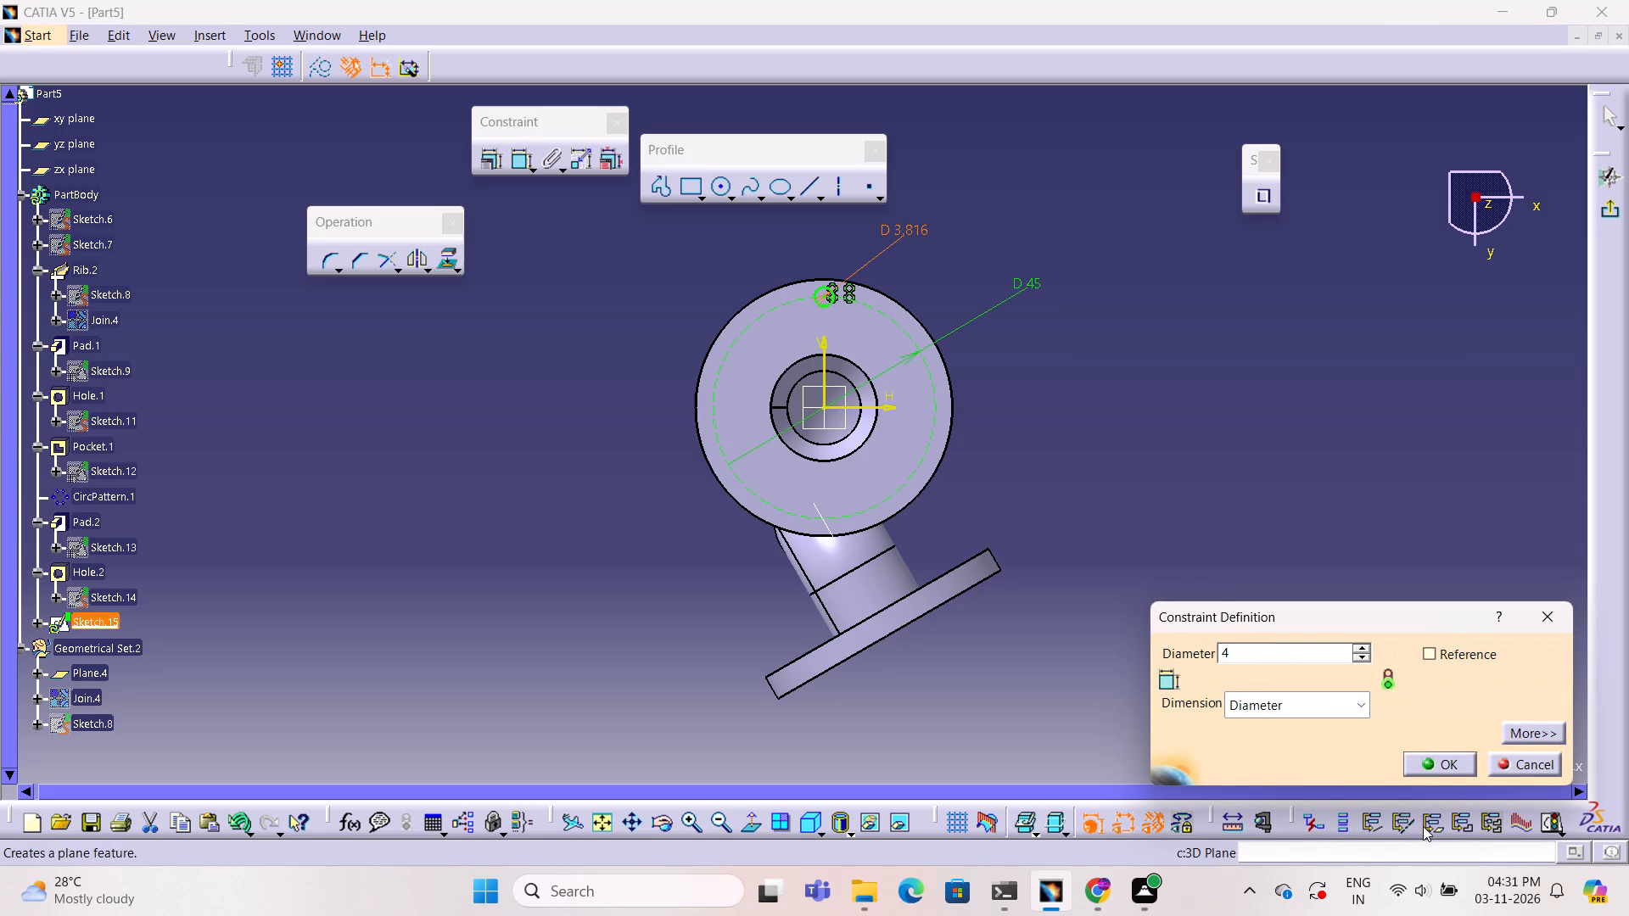
{"action": "left_click", "coordinate": [1447, 771]}
{"action": "left_click", "coordinate": [1206, 637]}
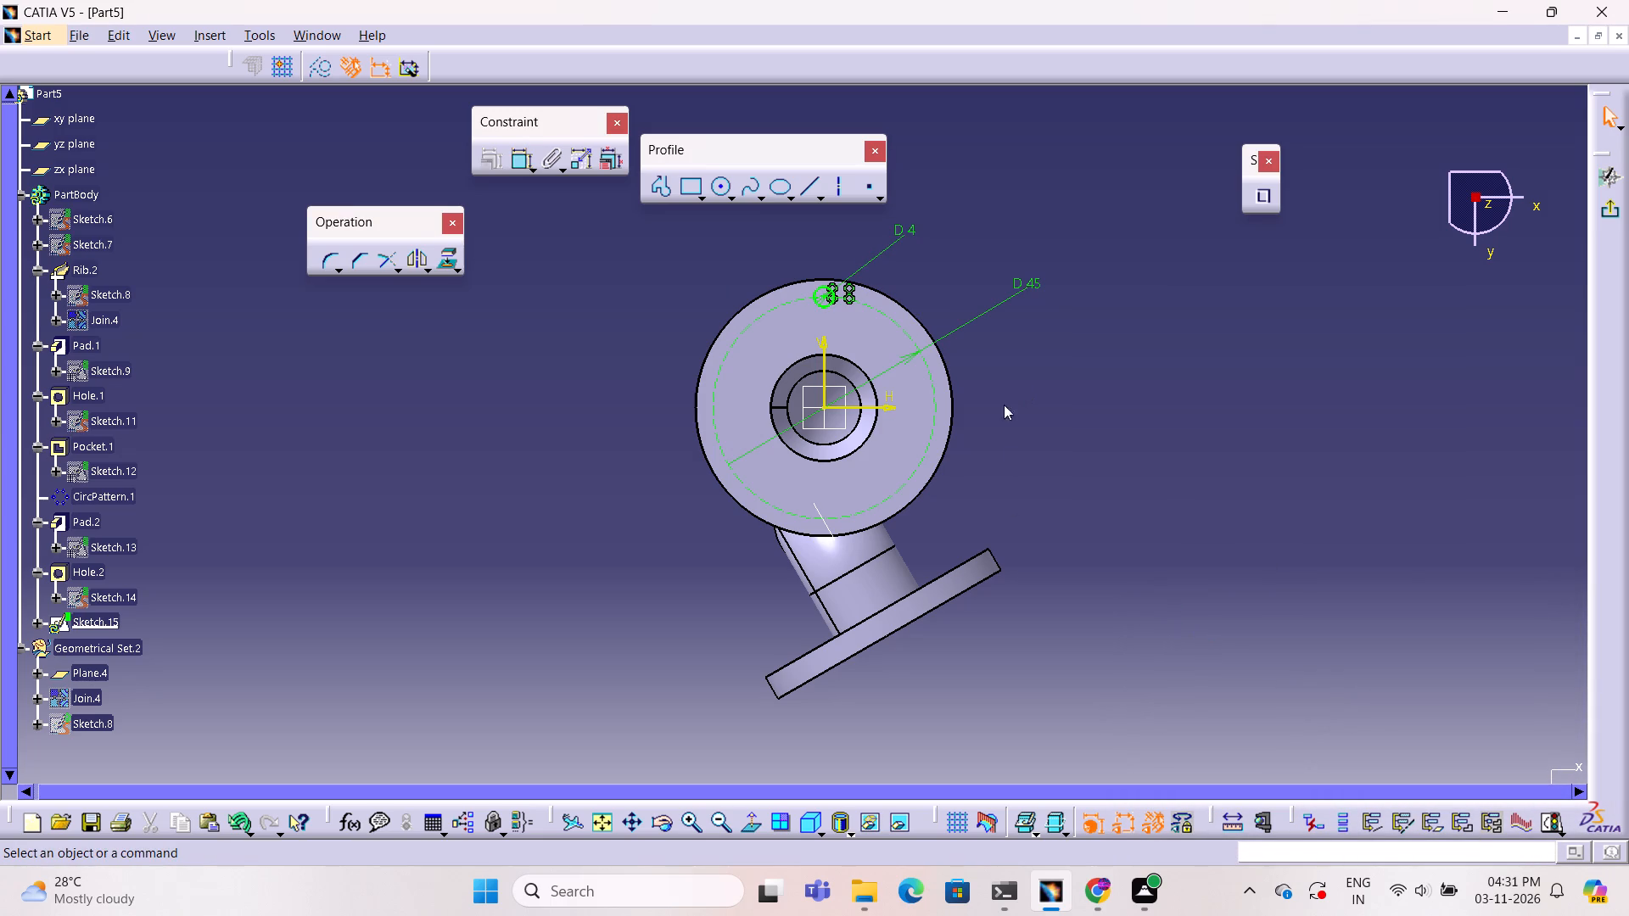
Finish the sketch and cut the small circle through the flange as a pocket with an Up to next limit.
{"action": "left_click", "coordinate": [1614, 200]}
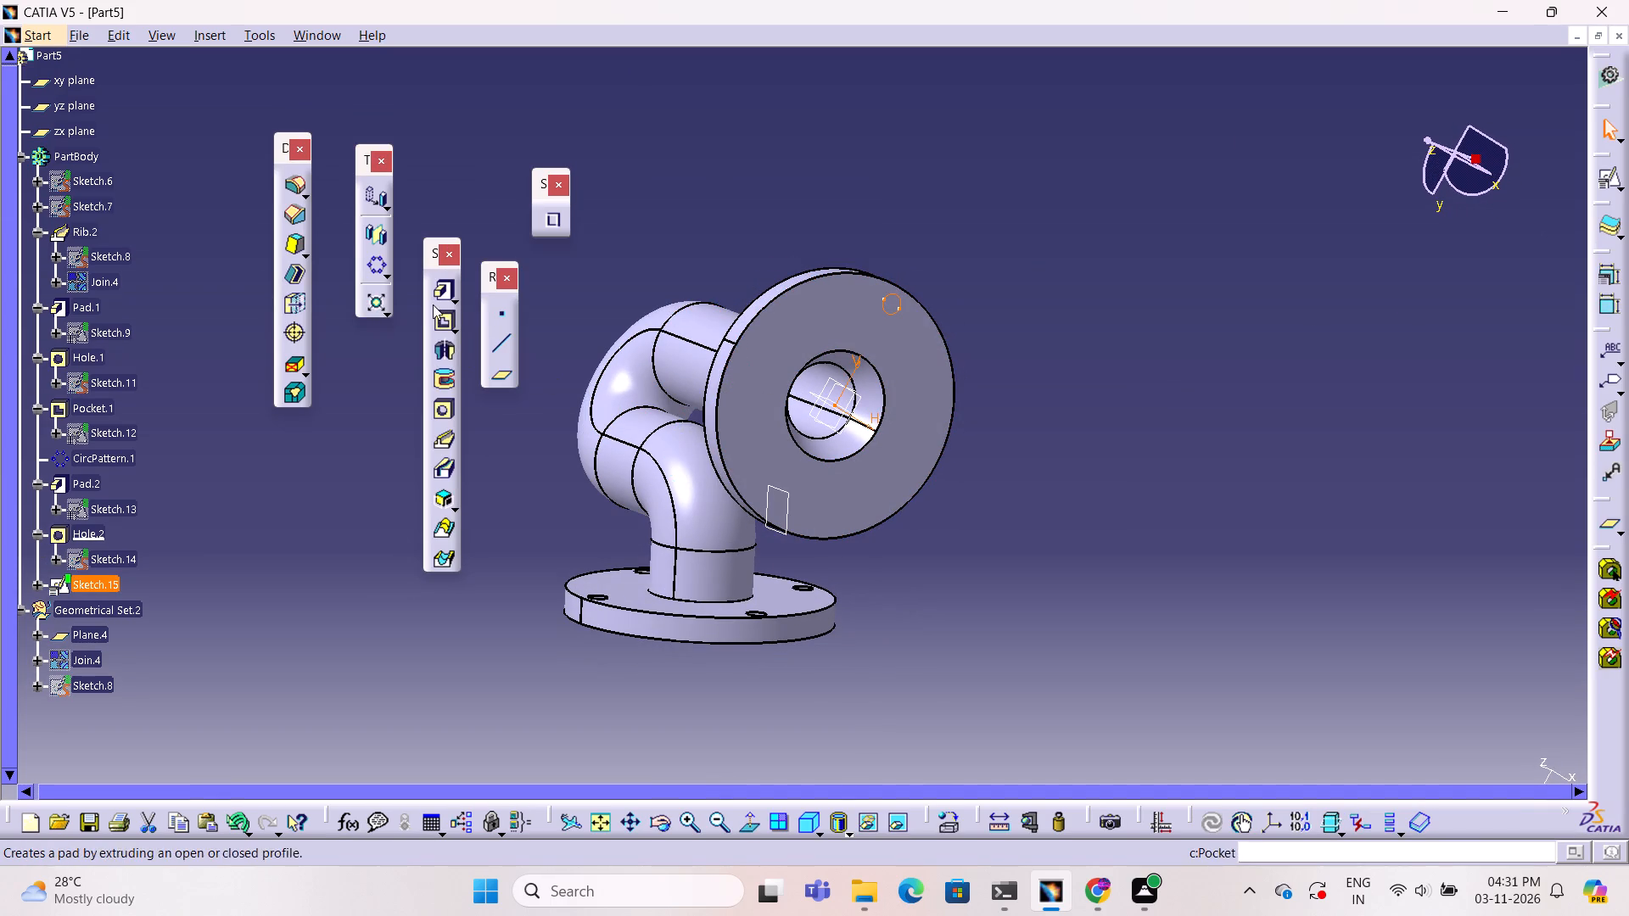
{"action": "left_click", "coordinate": [439, 313]}
{"action": "left_click", "coordinate": [1498, 643]}
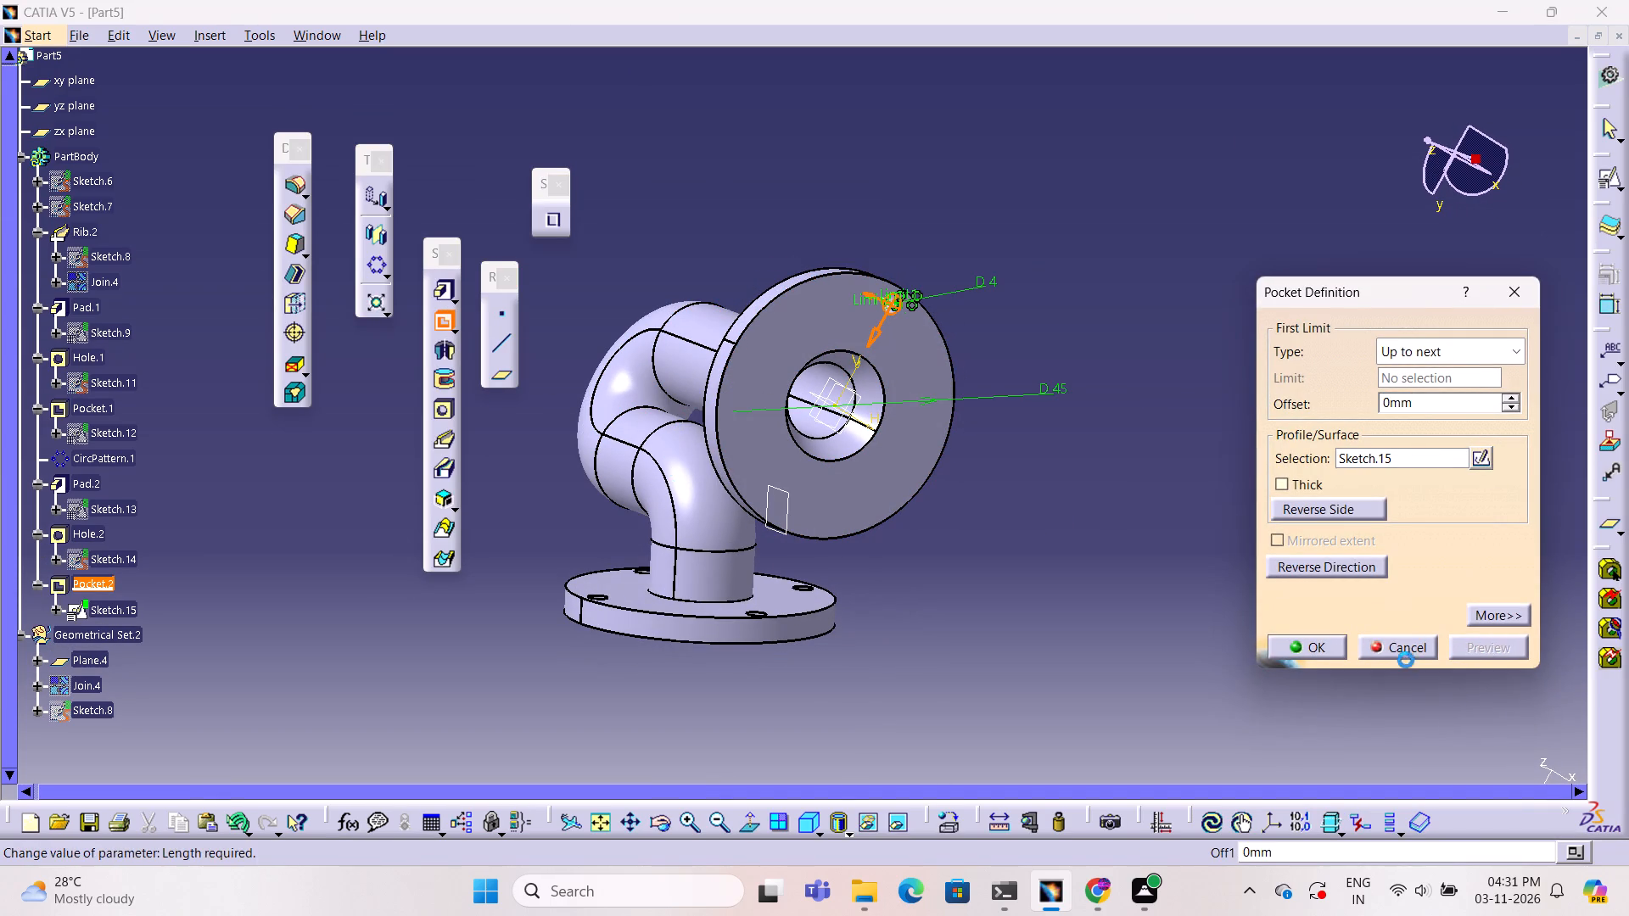
{"action": "left_click", "coordinate": [1332, 644]}
{"action": "left_click", "coordinate": [1141, 603]}
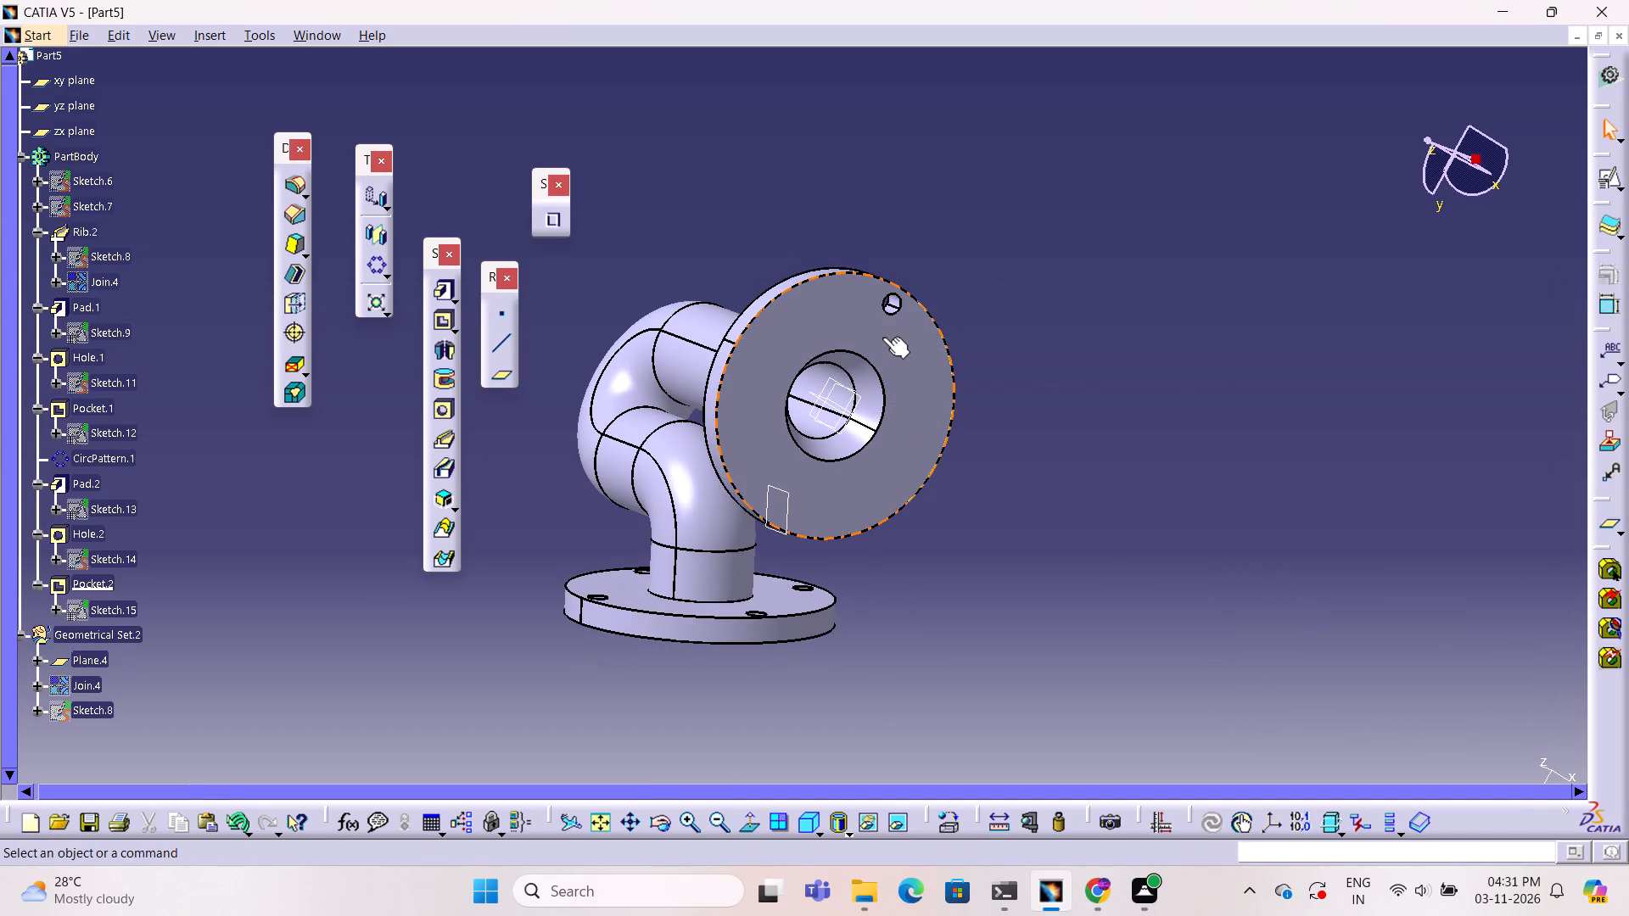
Pattern the small pocket circularly as a complete crown of 4 instances, using the flange's outer face as reference.
{"action": "left_click", "coordinate": [892, 305]}
{"action": "left_click", "coordinate": [1123, 303]}
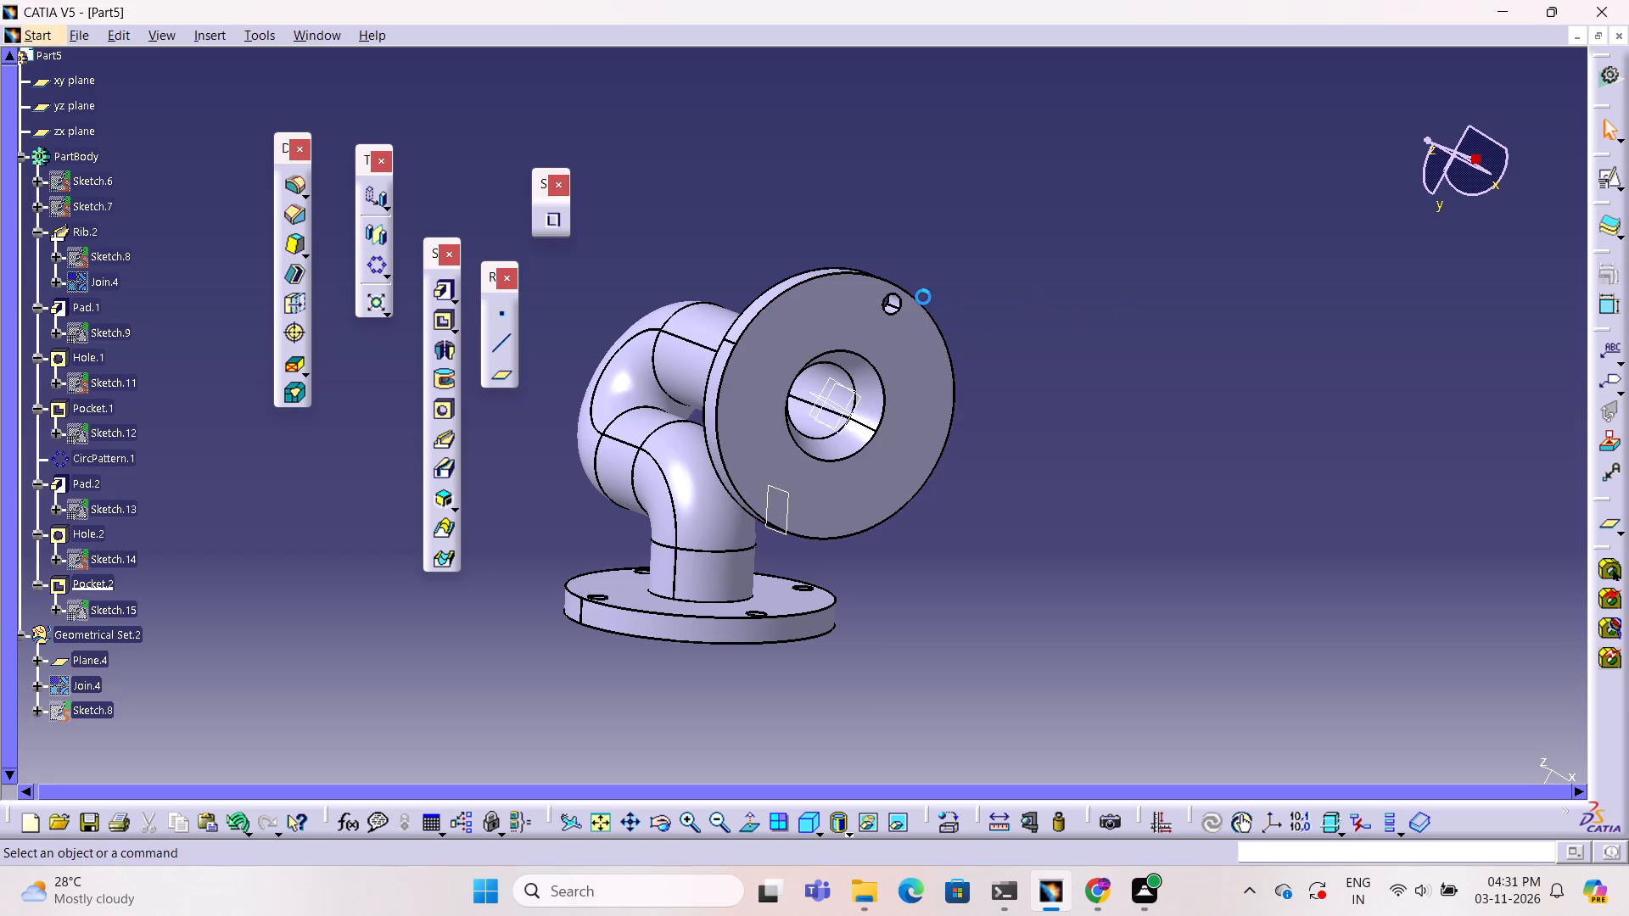
{"action": "left_click", "coordinate": [895, 299]}
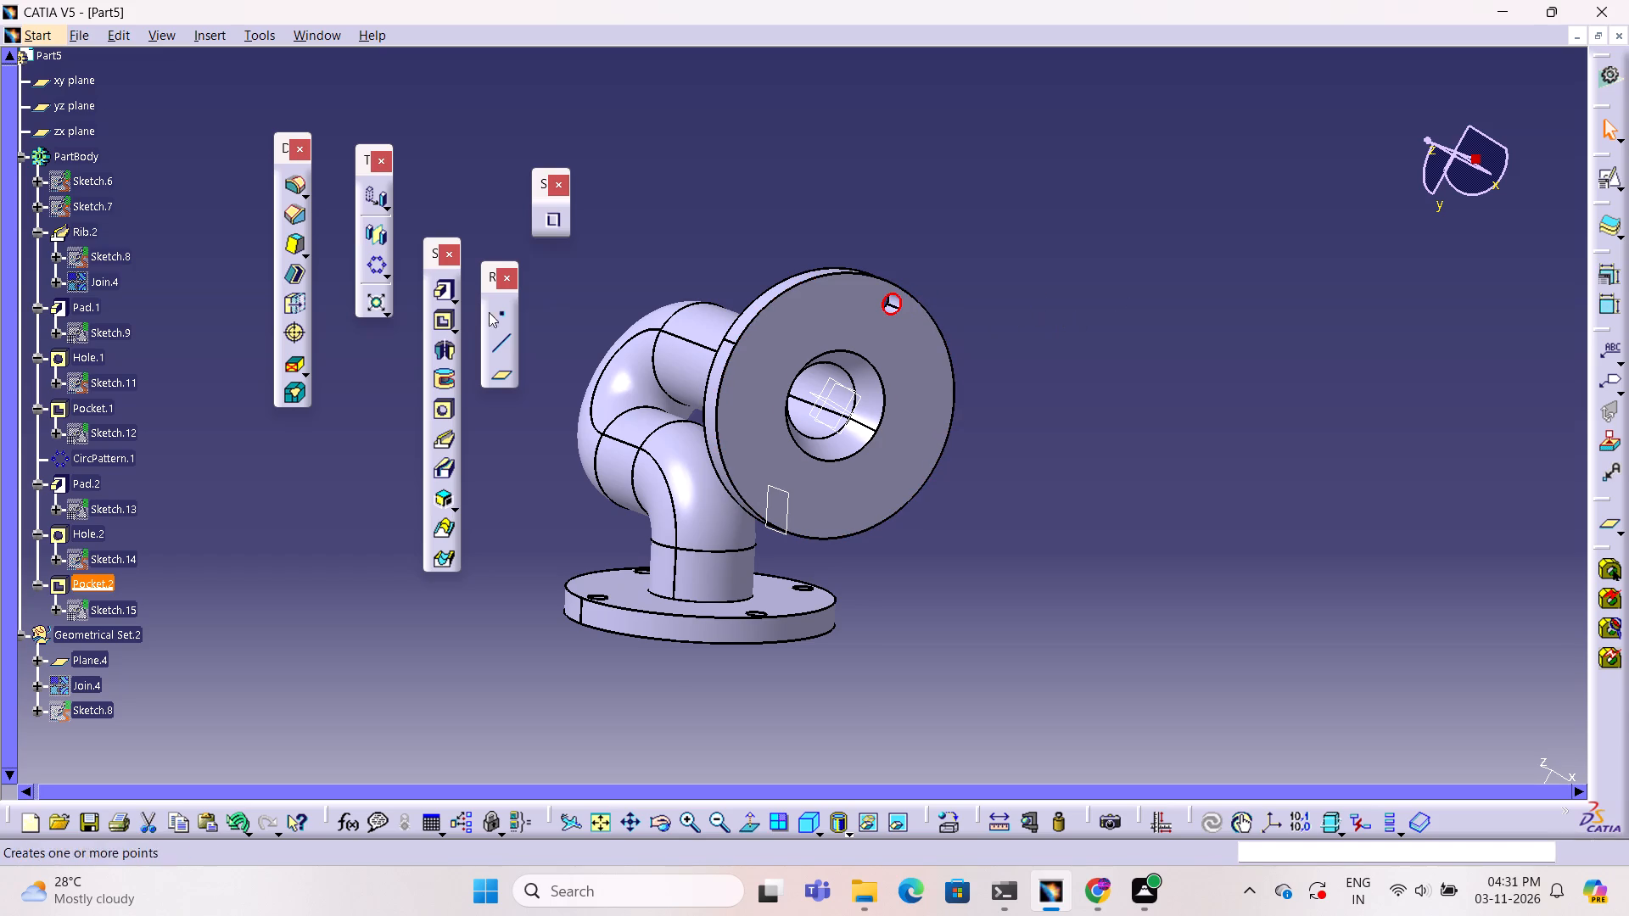
{"action": "left_click", "coordinate": [374, 268]}
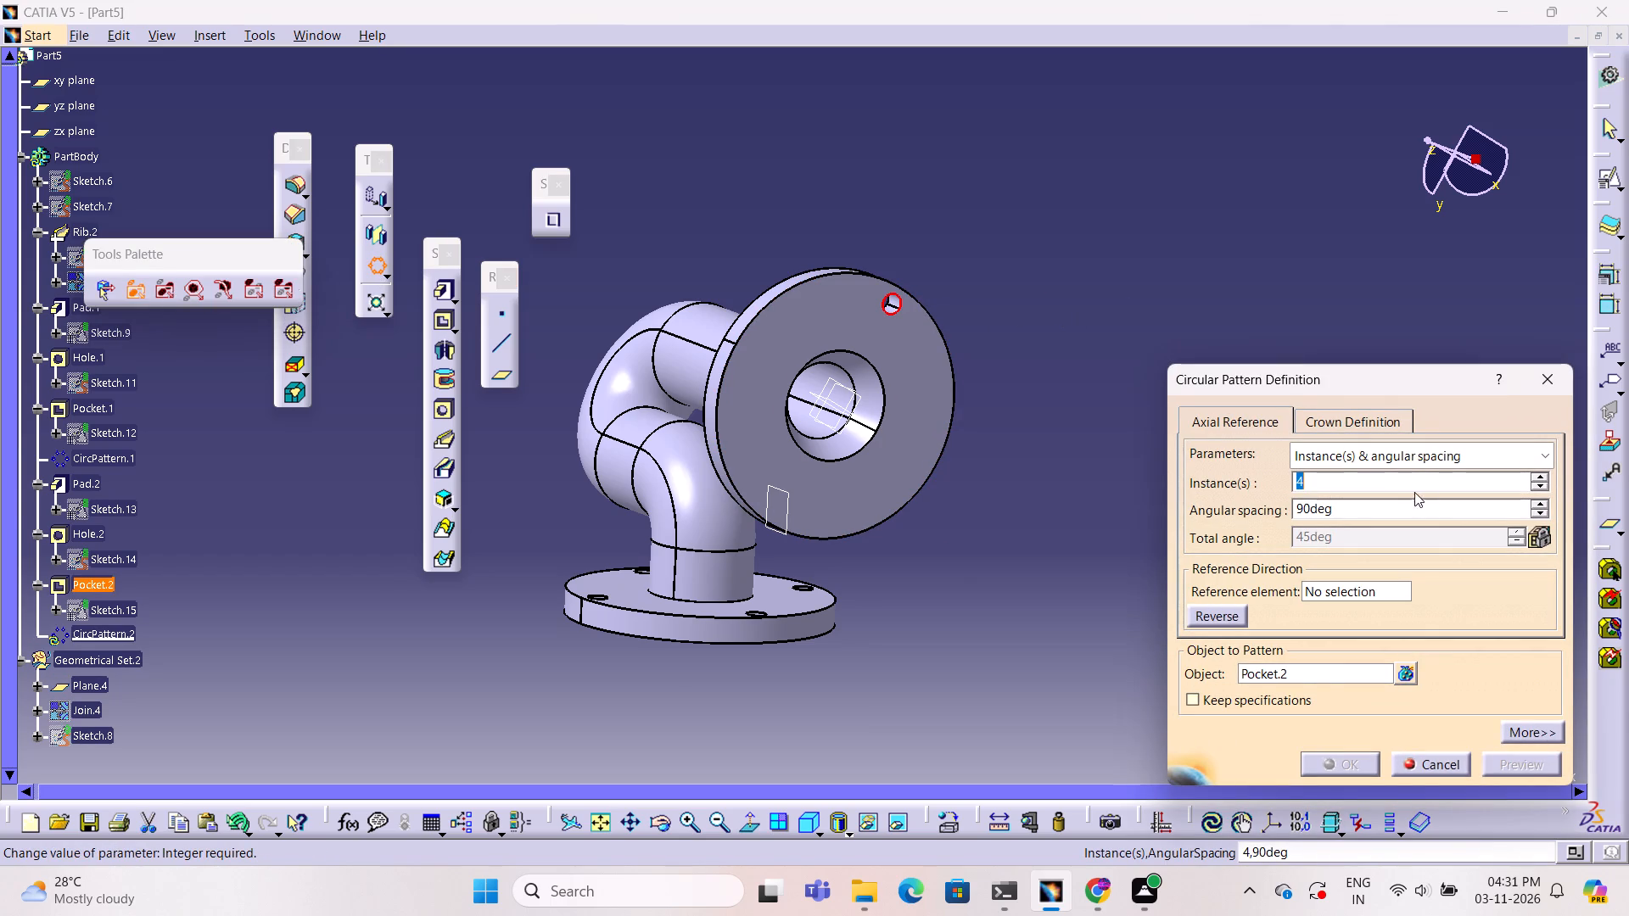
{"action": "left_click", "coordinate": [1409, 456]}
{"action": "left_click", "coordinate": [1413, 539]}
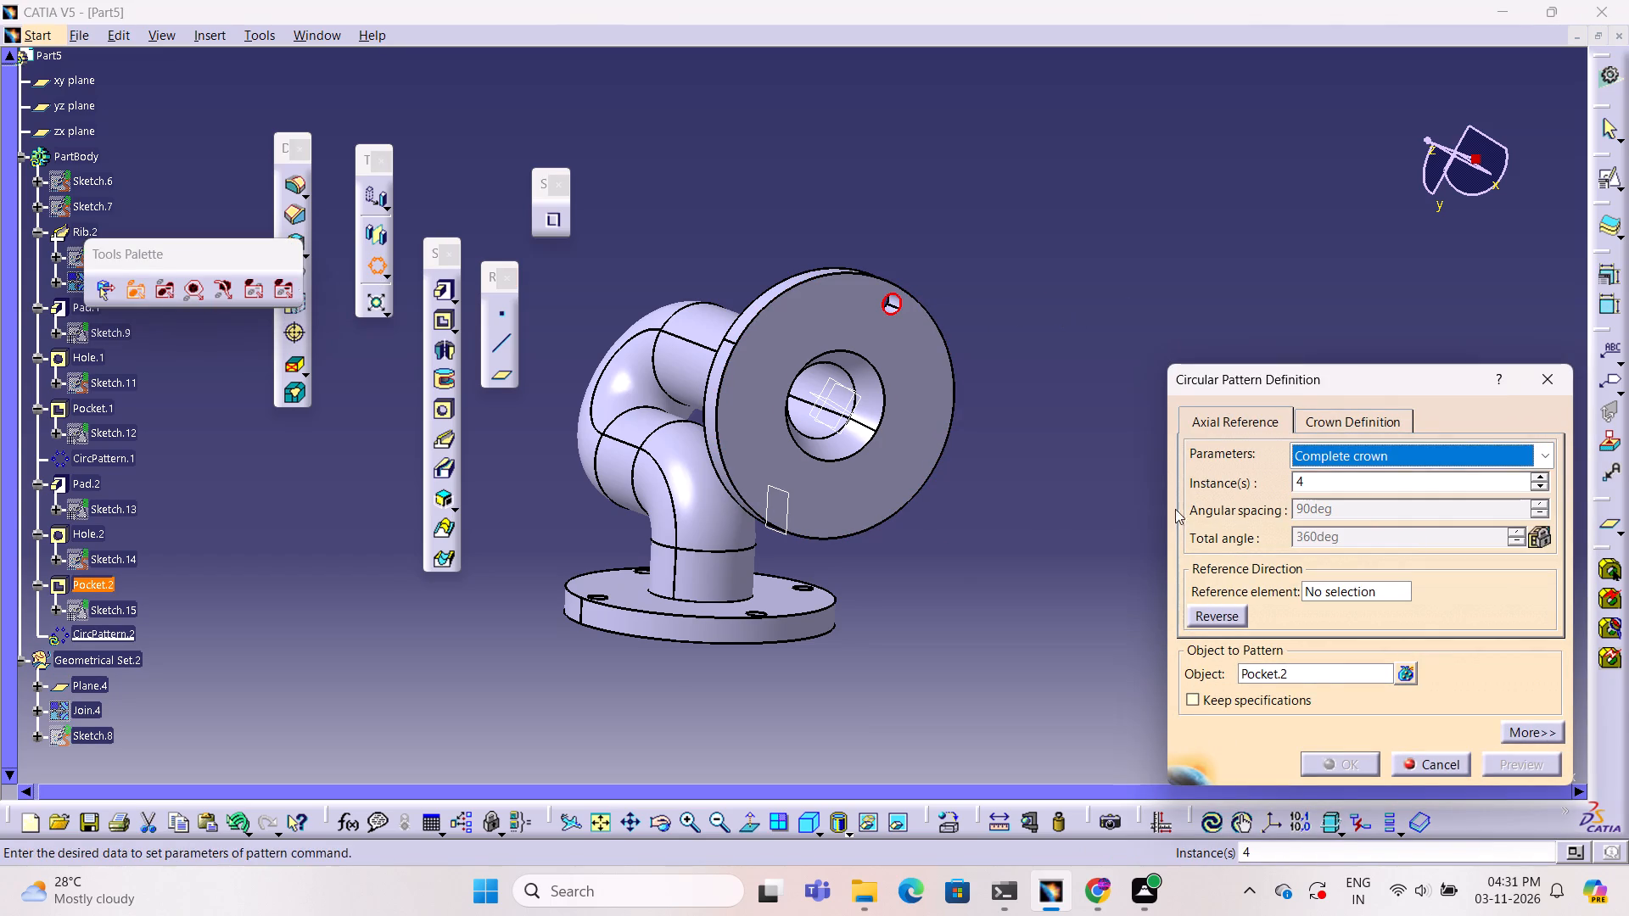
{"action": "left_click", "coordinate": [1360, 585]}
{"action": "left_click", "coordinate": [937, 395]}
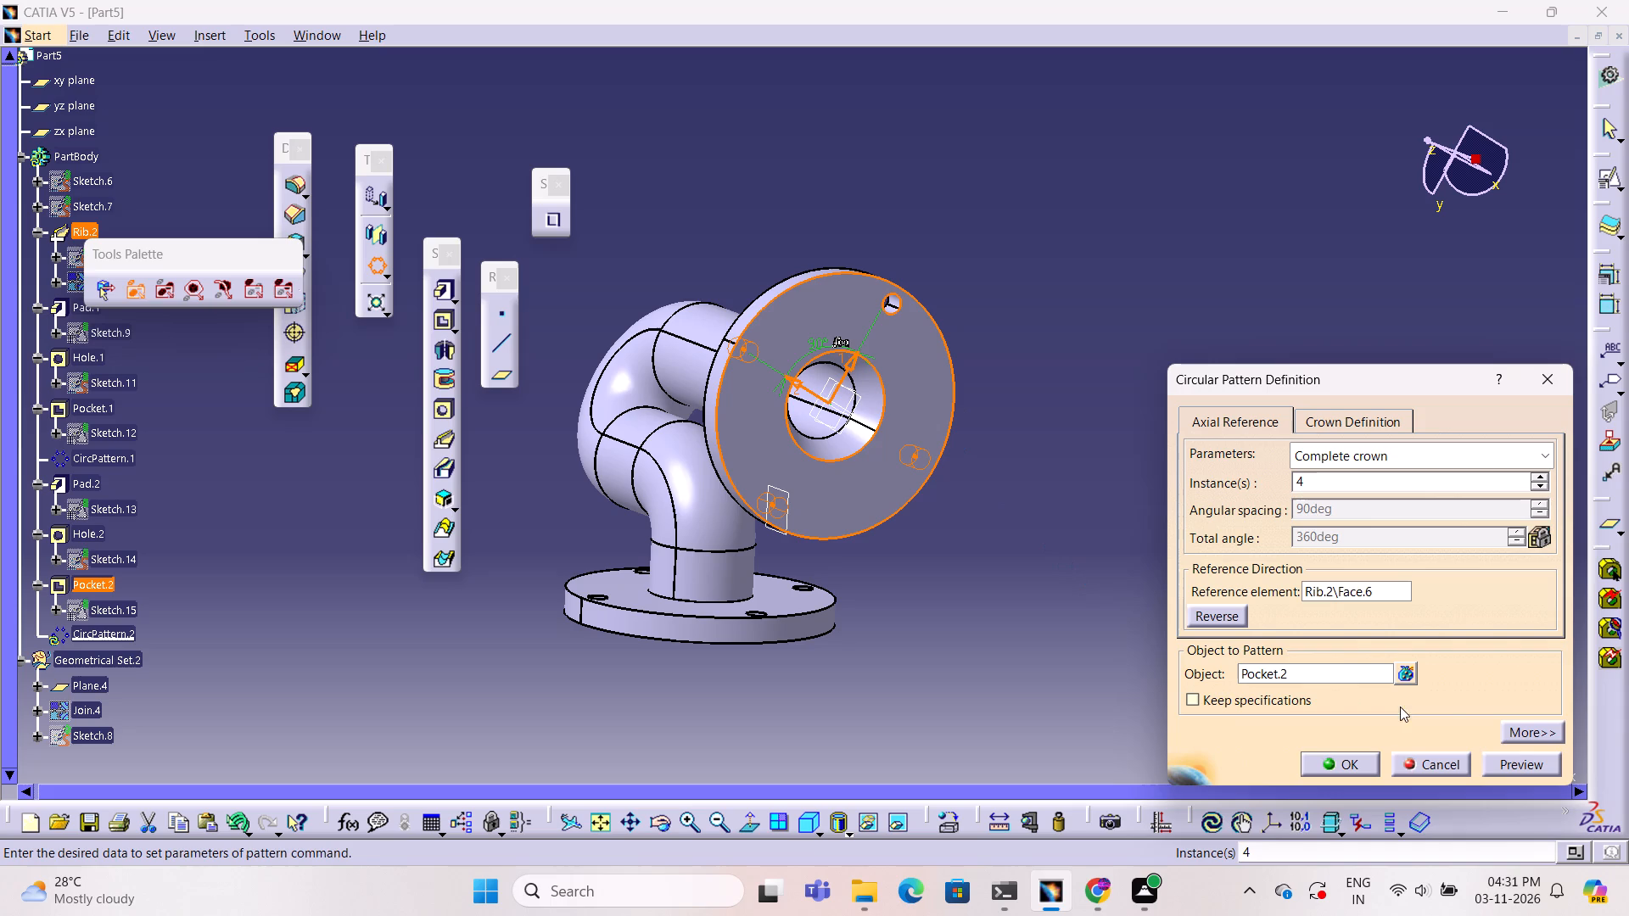
{"action": "left_click", "coordinate": [1526, 761]}
{"action": "left_click", "coordinate": [1336, 763]}
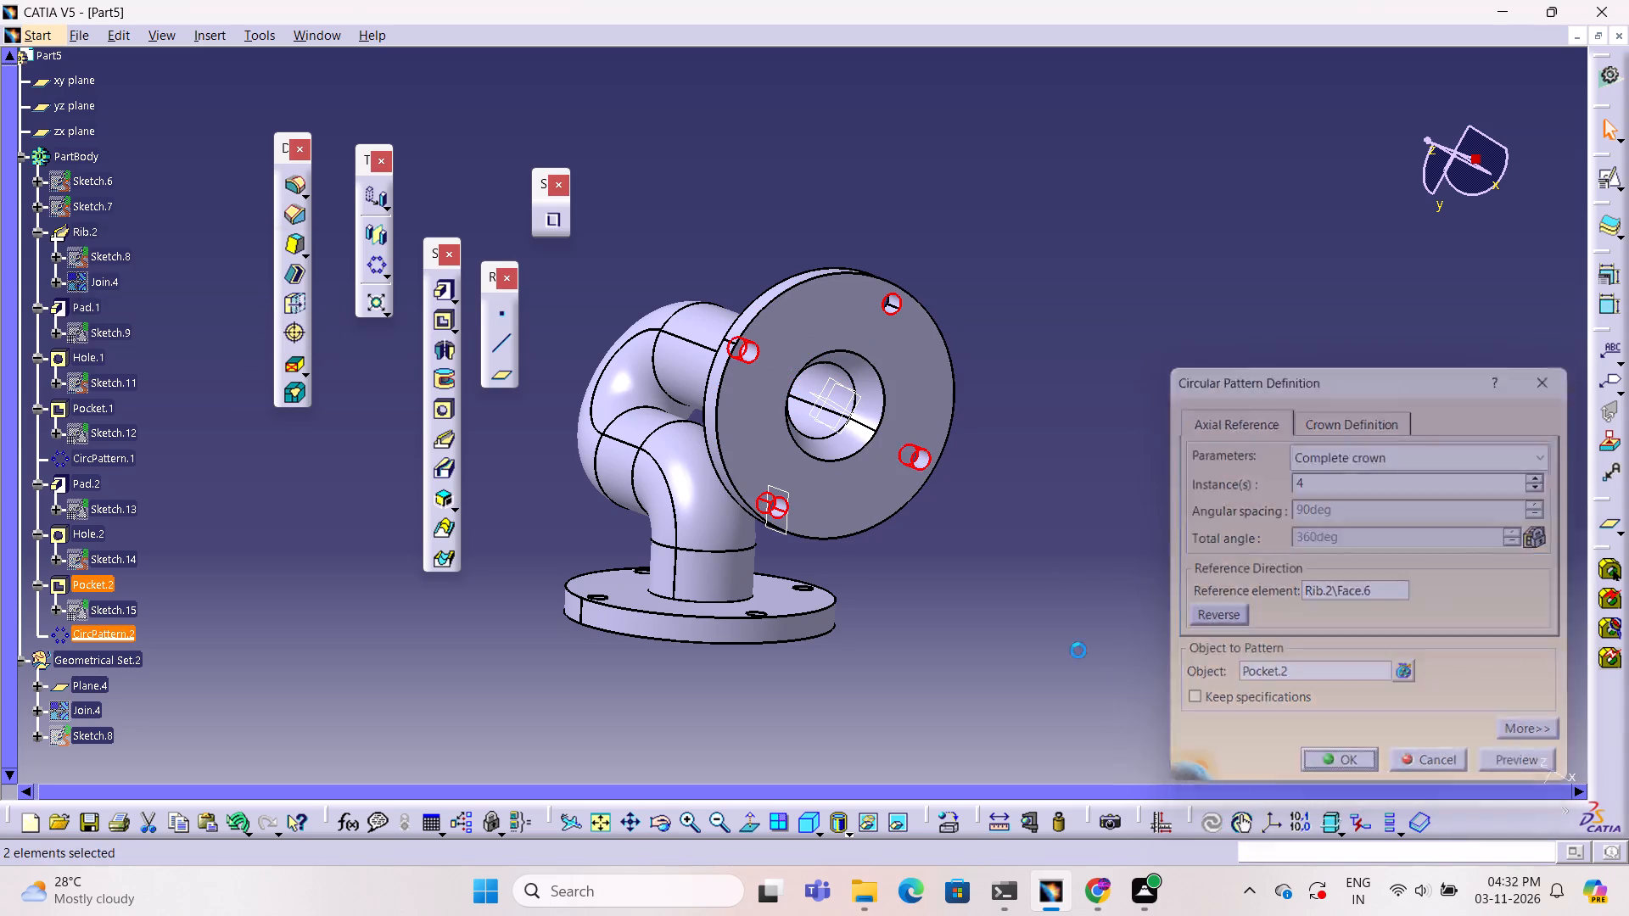
{"action": "left_click", "coordinate": [1066, 640]}
Examine the bracket from several angles, including an isometric view, checking both flanges, their bolt holes and the curved tube.
{"action": "middle_click_drag", "start_coordinate": [1197, 582], "coordinate": [1105, 622], "text": "ctrl"}
{"action": "right_click_drag", "start_coordinate": [1197, 582], "coordinate": [1105, 622], "text": "ctrl"}
{"action": "right_click", "coordinate": [1105, 622], "text": "ctrl"}
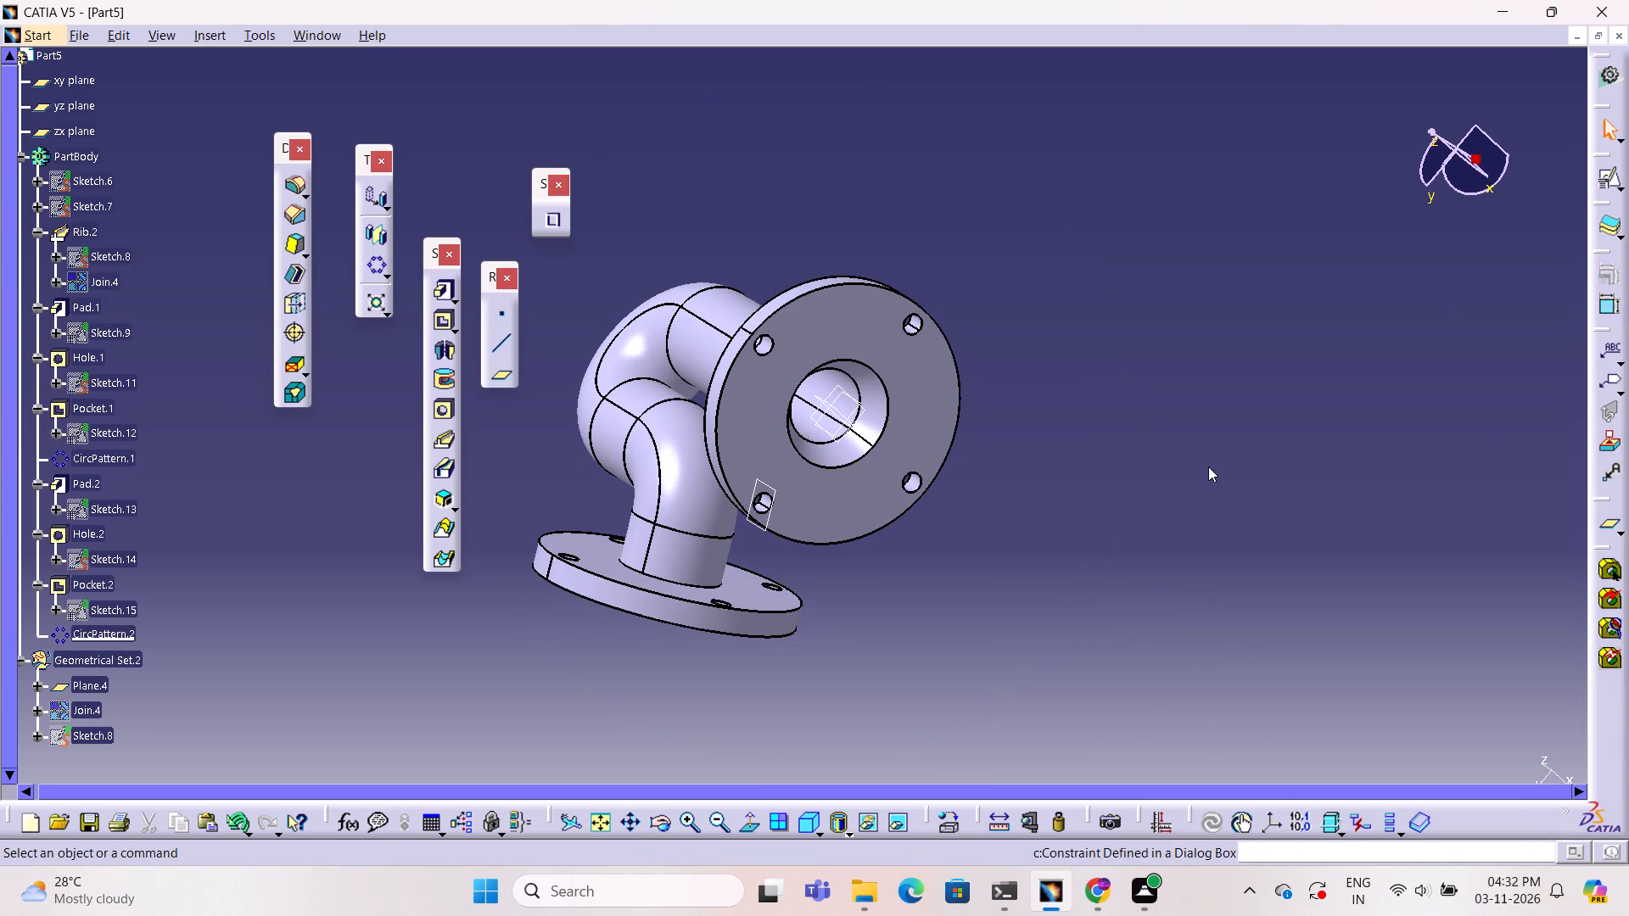
{"action": "middle_click_drag", "start_coordinate": [1208, 466], "coordinate": [715, 611]}
{"action": "right_click_drag", "start_coordinate": [1205, 467], "coordinate": [738, 707], "text": "ctrl"}
{"action": "right_click", "coordinate": [733, 705], "text": "ctrl"}
{"action": "right_click", "coordinate": [728, 701], "text": "ctrl"}
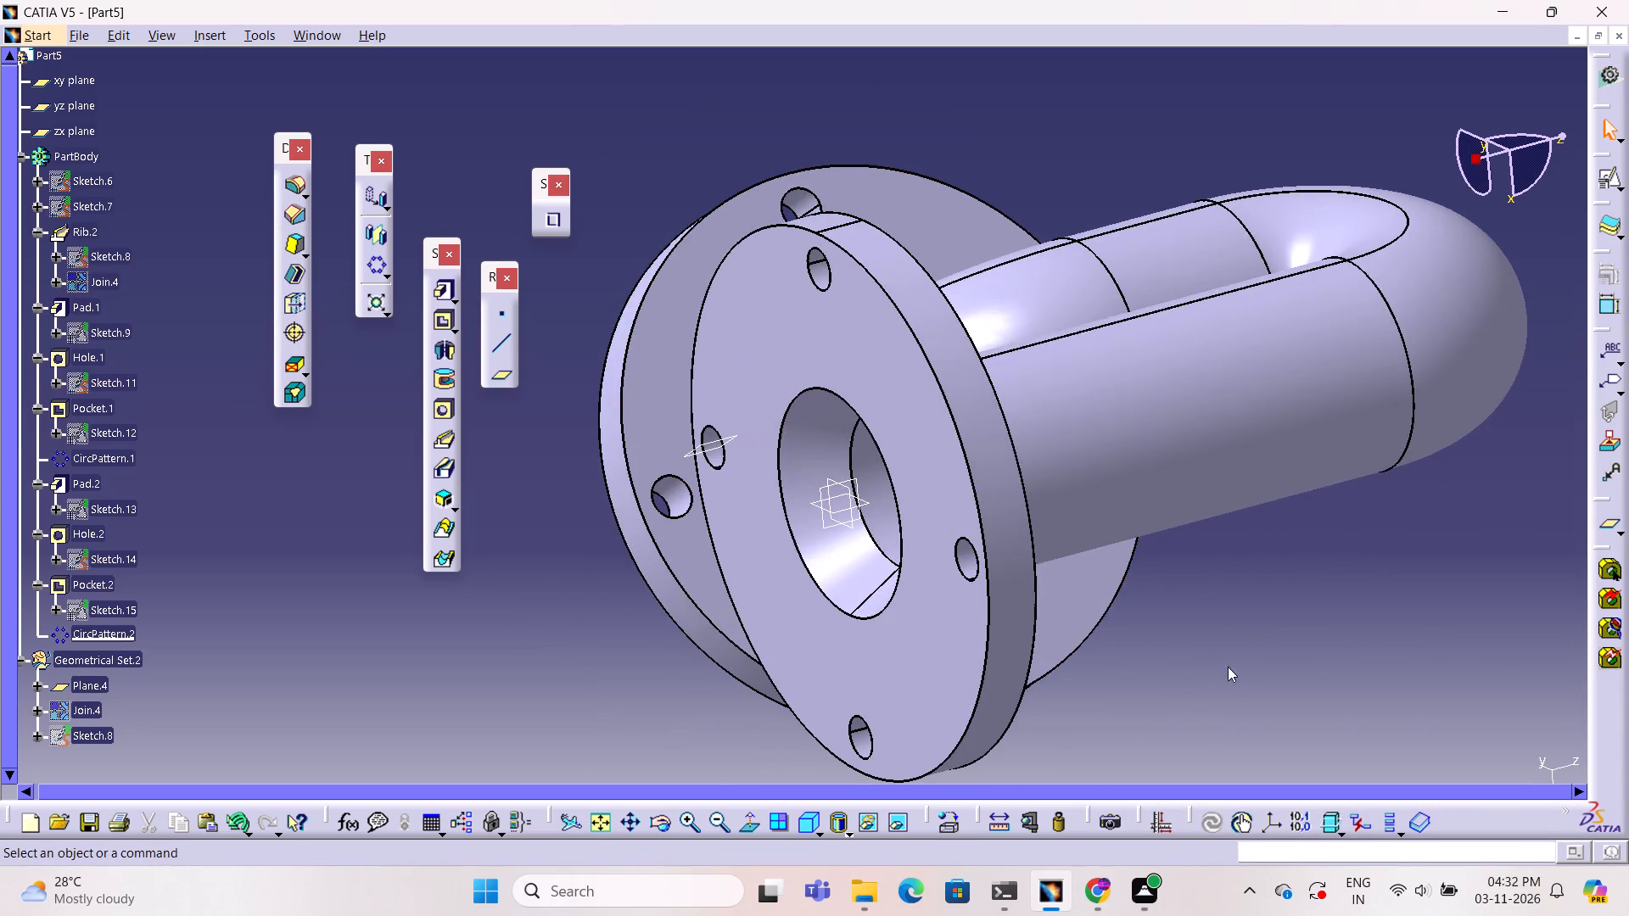
{"action": "middle_click_drag", "start_coordinate": [1239, 631], "coordinate": [1228, 681], "text": "ctrl"}
{"action": "middle_click_drag", "start_coordinate": [1226, 689], "coordinate": [1221, 714], "text": "ctrl"}
{"action": "left_click", "coordinate": [806, 827]}
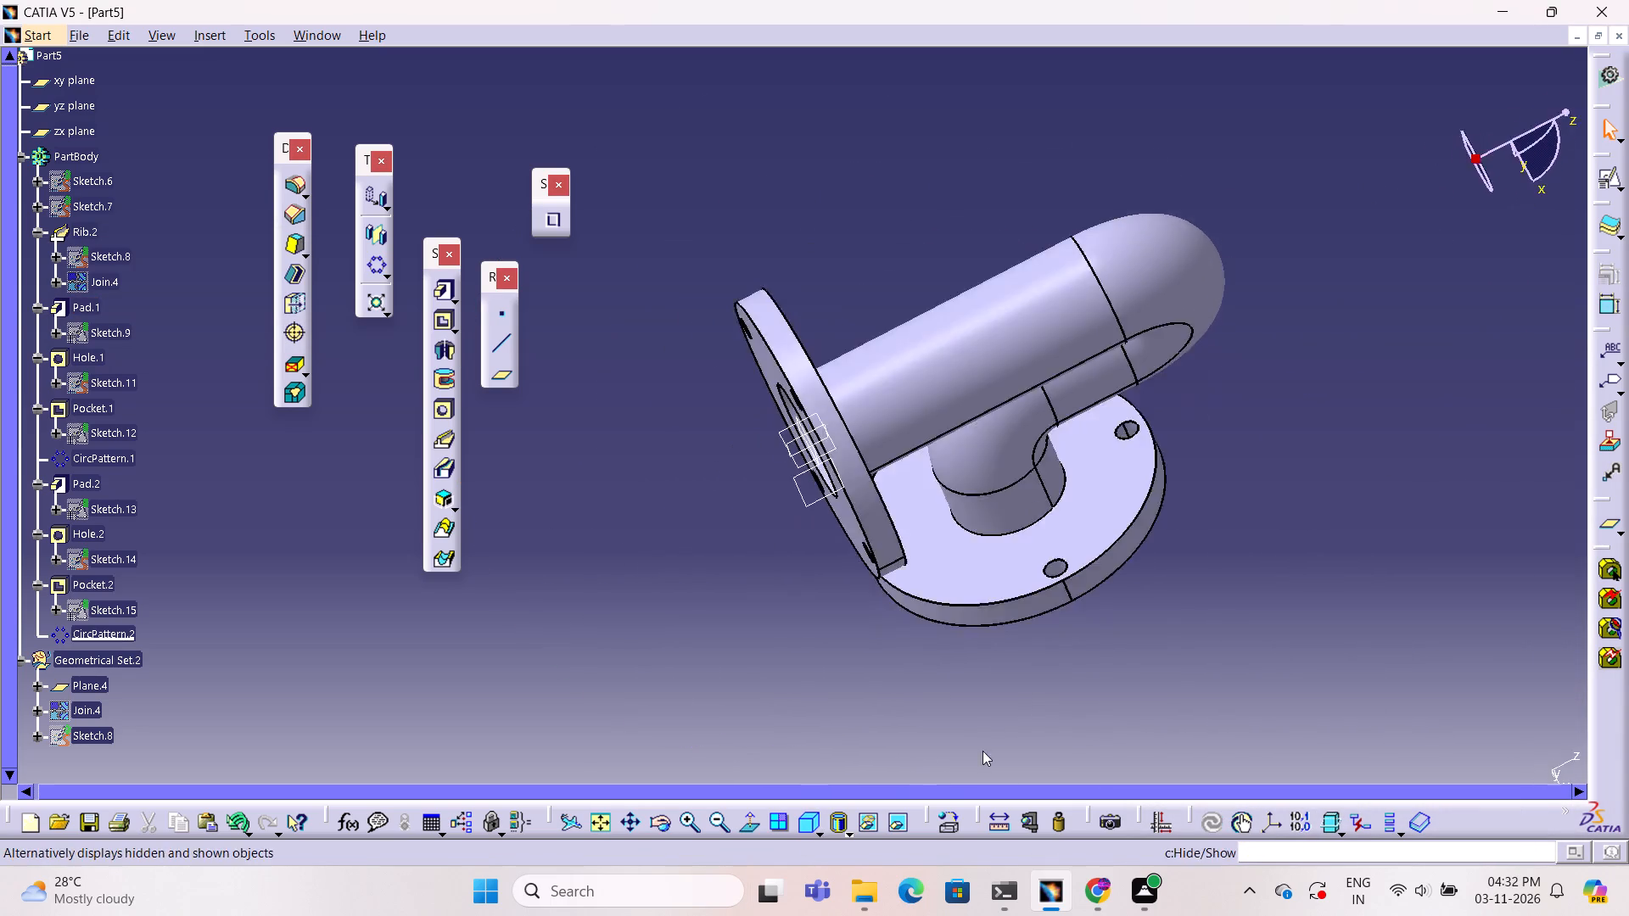
{"action": "middle_click_drag", "start_coordinate": [1190, 556], "coordinate": [1180, 626], "text": "ctrl"}
{"action": "middle_click_drag", "start_coordinate": [1153, 628], "coordinate": [1217, 564], "text": "ctrl"}
{"action": "right_click_drag", "start_coordinate": [1232, 604], "coordinate": [1217, 564], "text": "ctrl"}
{"action": "middle_click_drag", "start_coordinate": [960, 632], "coordinate": [1184, 499], "text": "ctrl"}
{"action": "right_click_drag", "start_coordinate": [960, 632], "coordinate": [1184, 499], "text": "ctrl"}
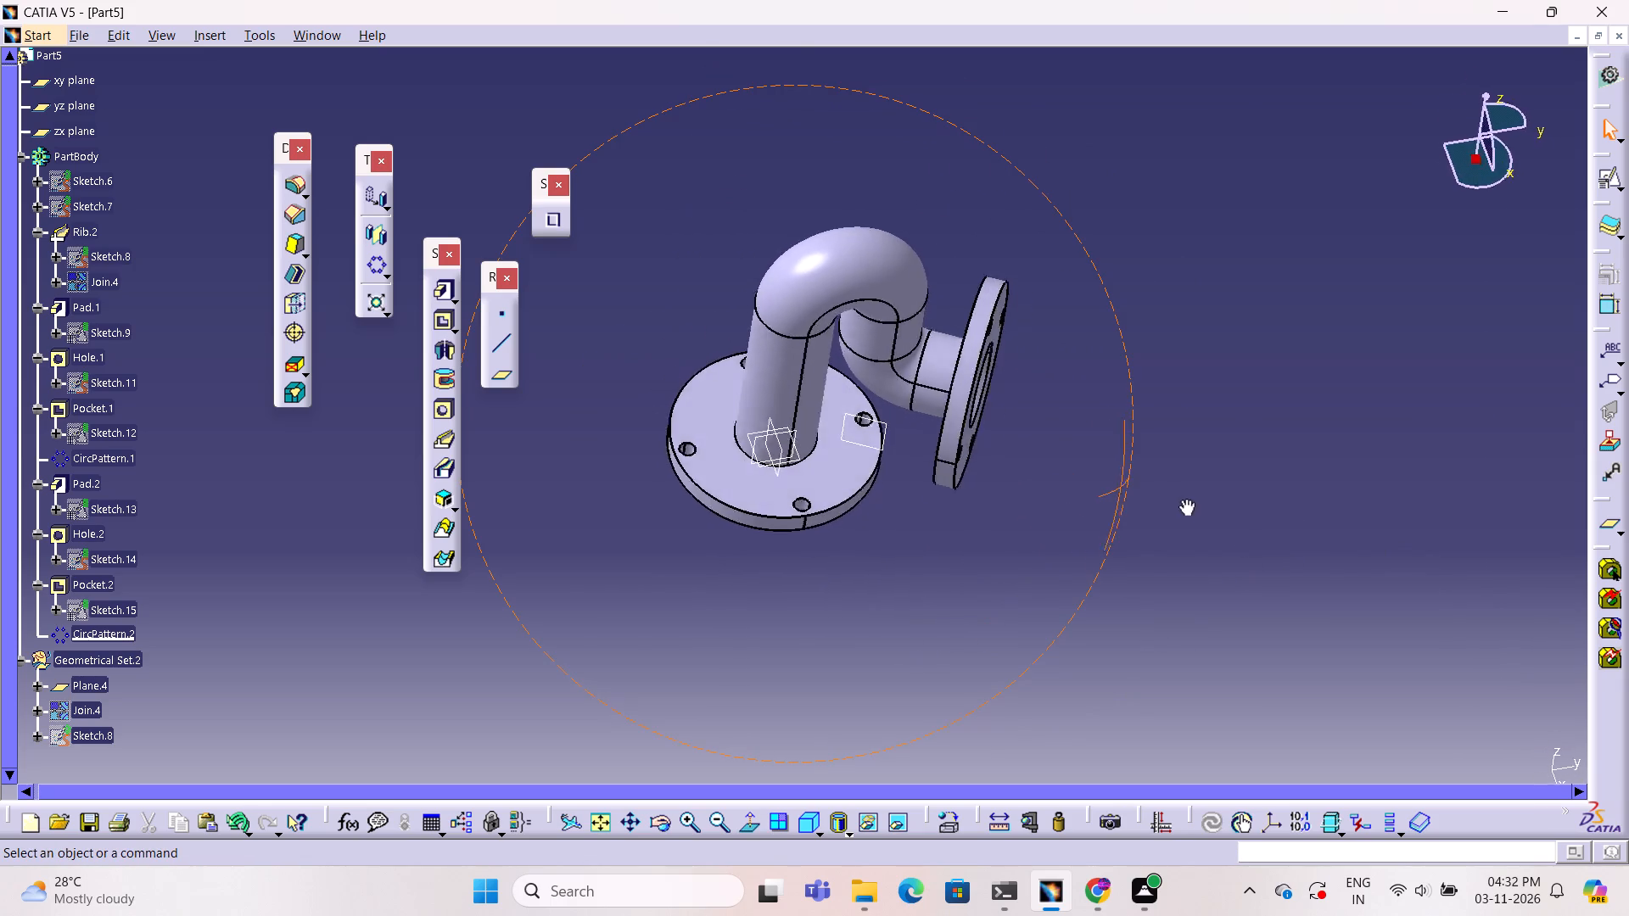
{"action": "middle_click_drag", "start_coordinate": [1184, 499], "coordinate": [1055, 490], "text": "ctrl"}
{"action": "right_click_drag", "start_coordinate": [1184, 499], "coordinate": [1055, 490], "text": "ctrl"}
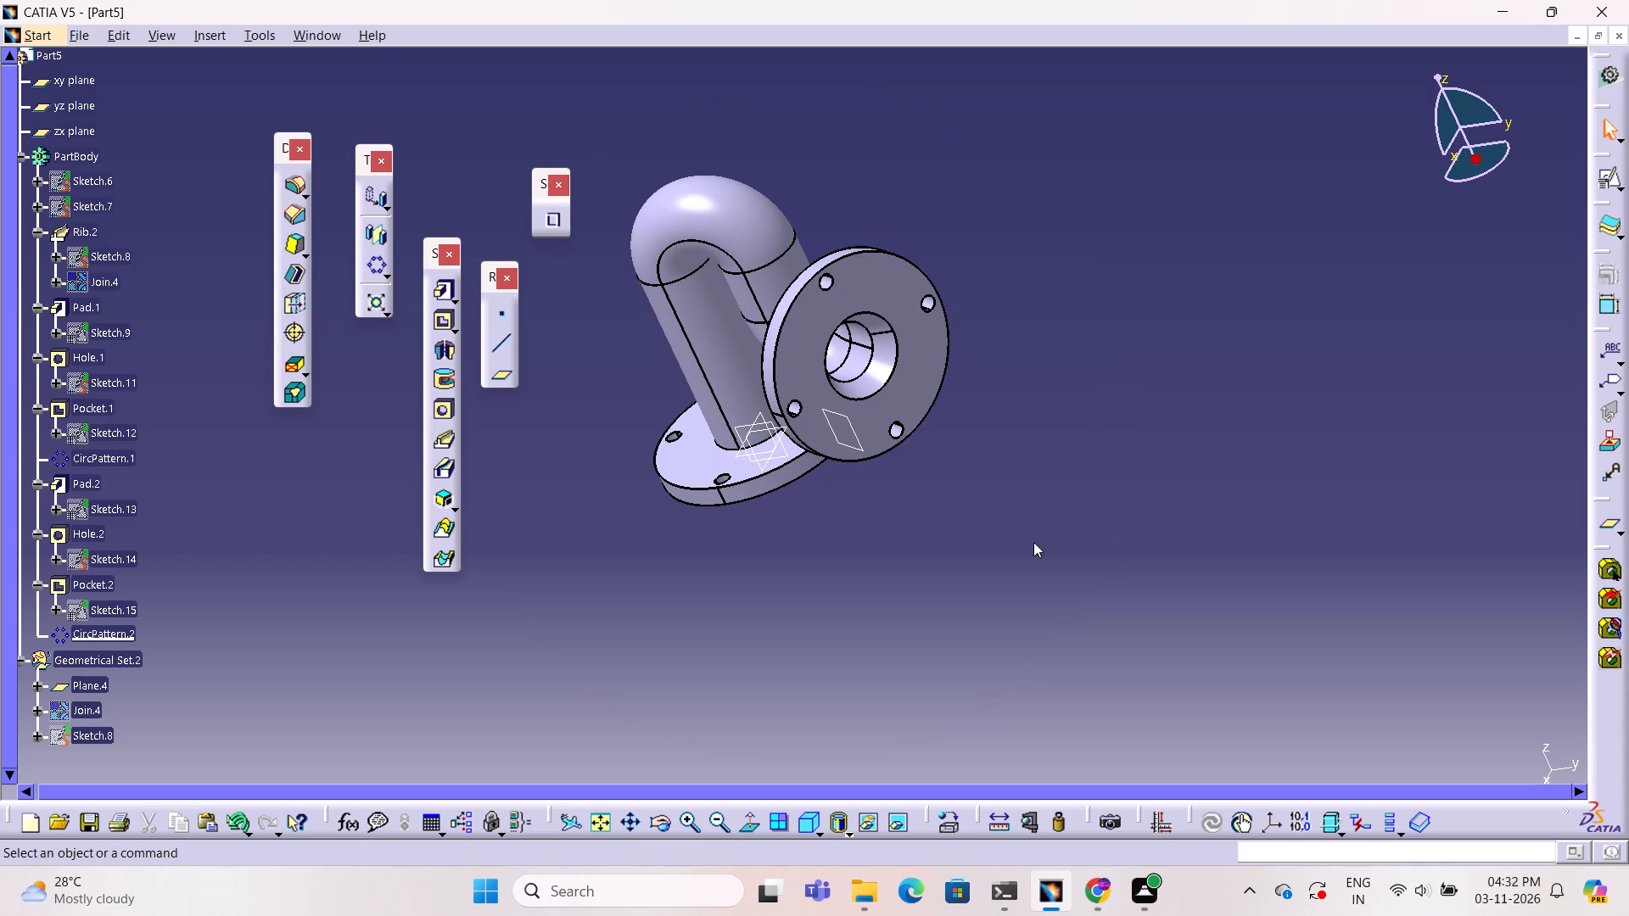
{"action": "middle_click_drag", "start_coordinate": [889, 566], "coordinate": [917, 534], "text": "ctrl"}
{"action": "middle_click_drag", "start_coordinate": [894, 560], "coordinate": [1128, 506]}
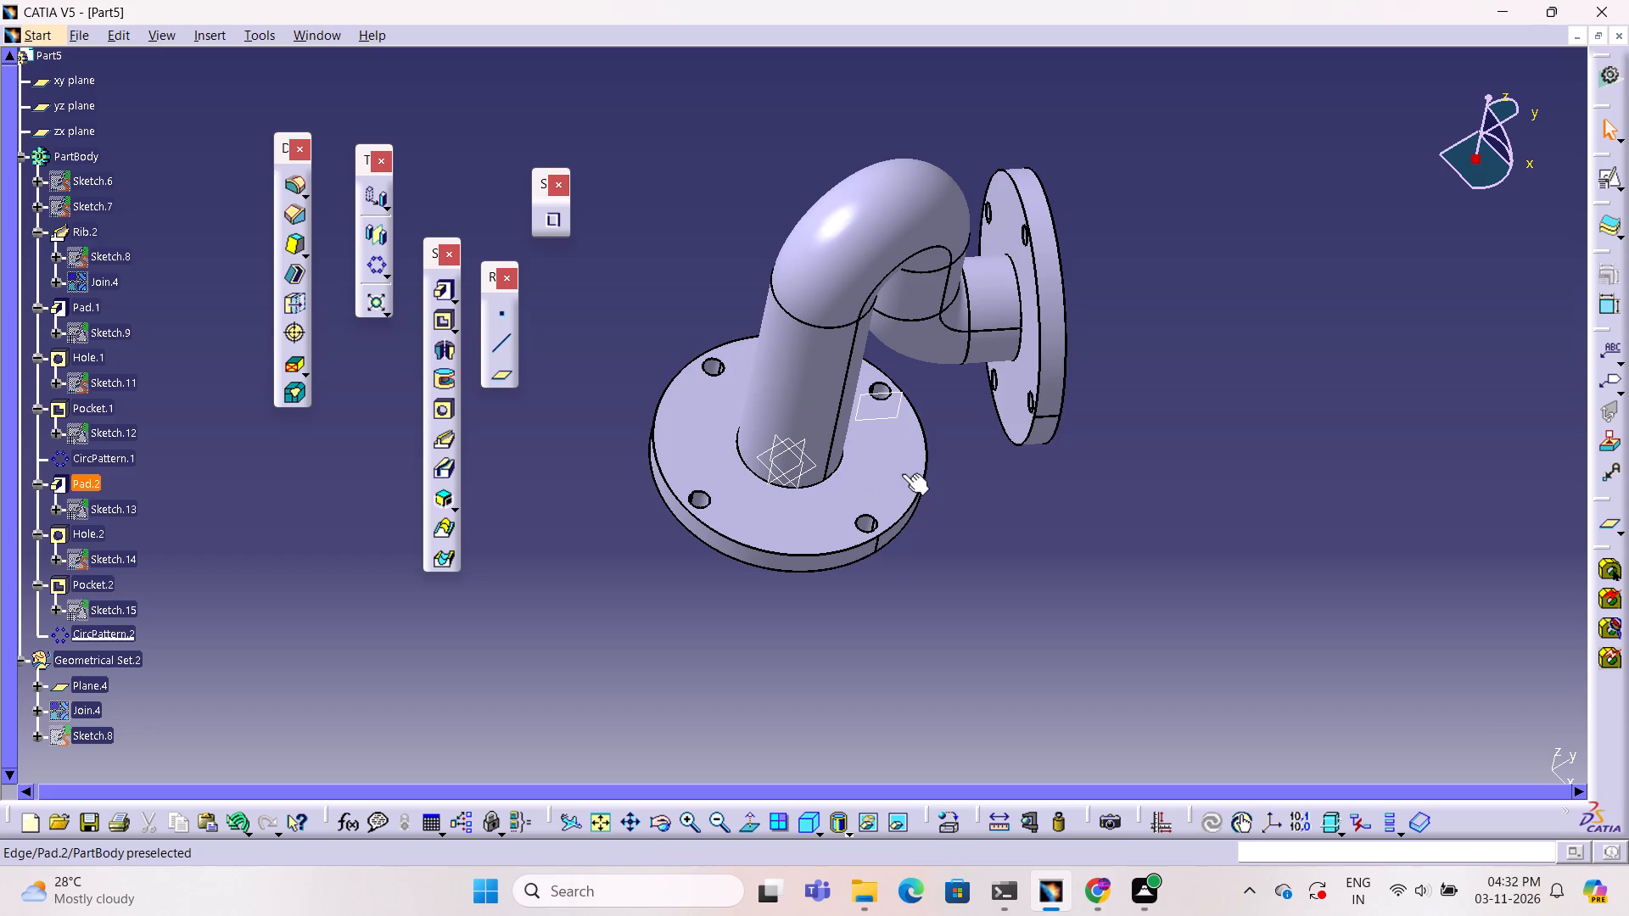
{"action": "middle_click_drag", "start_coordinate": [978, 556], "coordinate": [870, 455], "text": "ctrl"}
{"action": "right_click_drag", "start_coordinate": [978, 556], "coordinate": [870, 455], "text": "ctrl"}
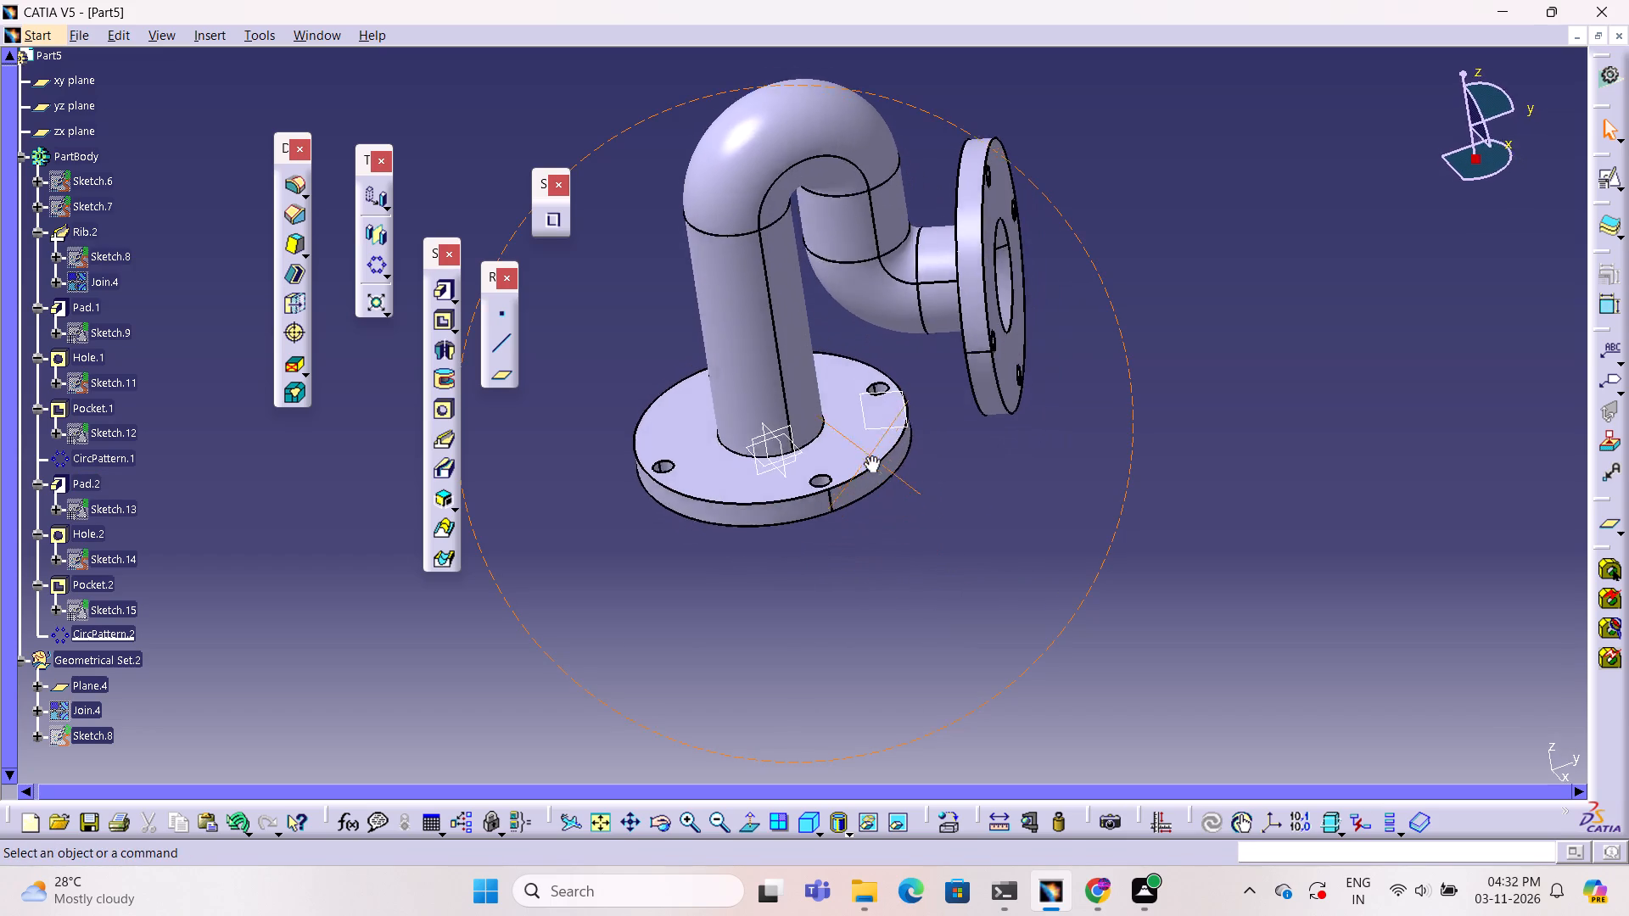
{"action": "middle_click_drag", "start_coordinate": [870, 455], "coordinate": [887, 385], "text": "ctrl"}
{"action": "right_click_drag", "start_coordinate": [870, 455], "coordinate": [887, 385], "text": "ctrl"}
{"action": "right_click", "coordinate": [887, 385], "text": "ctrl"}
{"action": "right_click", "coordinate": [888, 385], "text": "ctrl"}
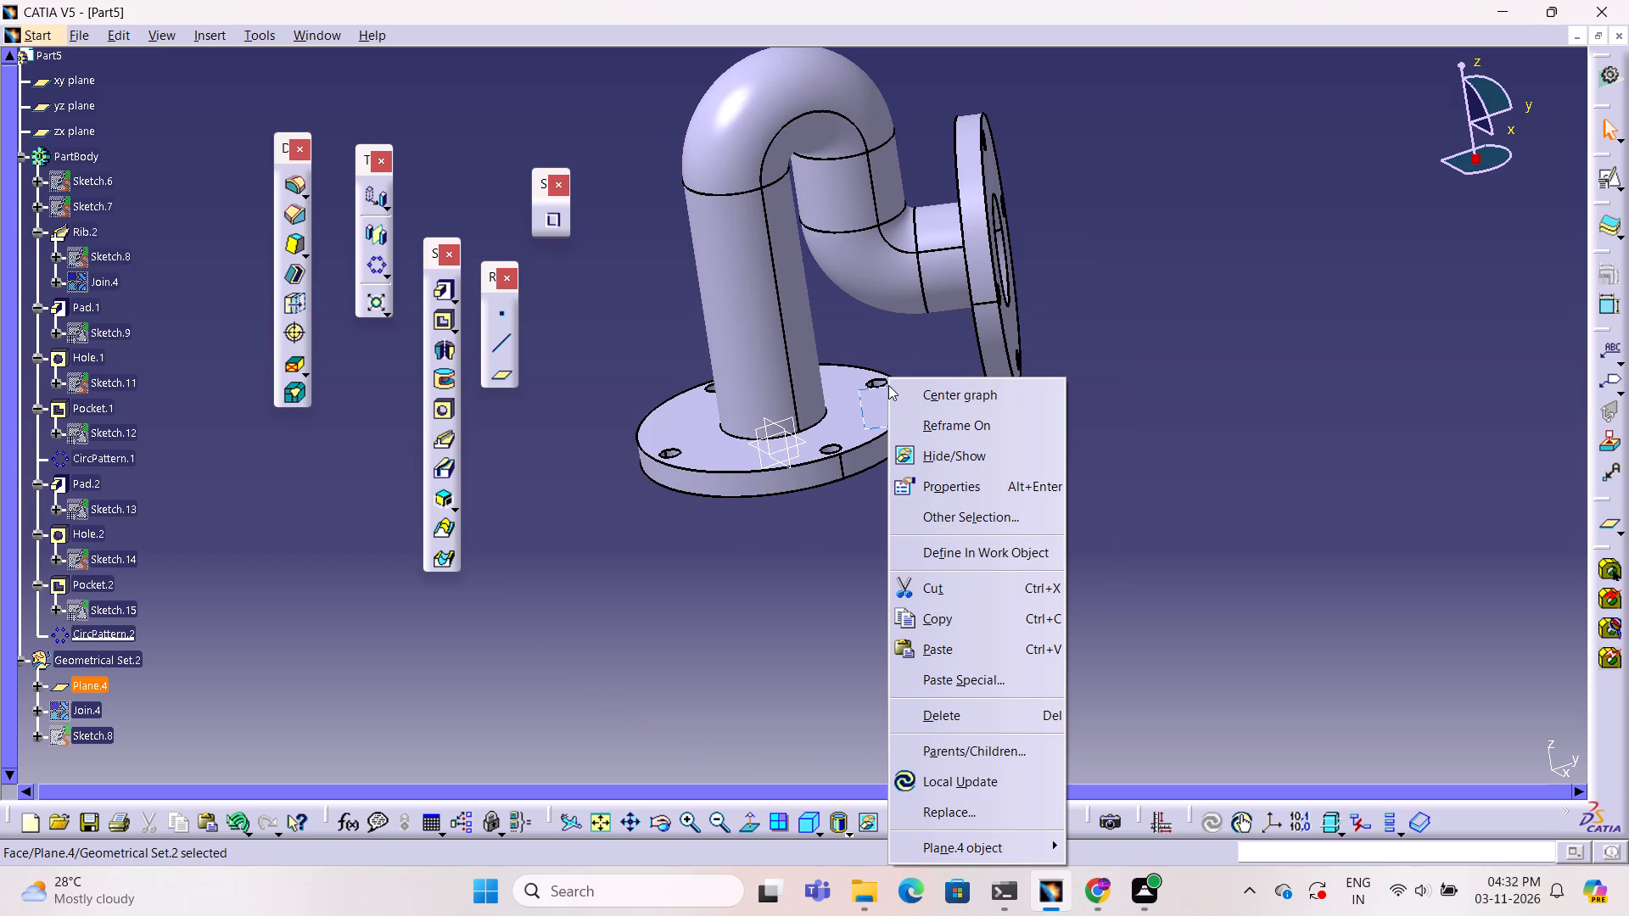
{"action": "left_click", "coordinate": [1338, 470]}
{"action": "middle_click_drag", "start_coordinate": [1128, 499], "coordinate": [1138, 413], "text": "ctrl"}
{"action": "middle_click_drag", "start_coordinate": [1150, 431], "coordinate": [1147, 476], "text": "ctrl"}
{"action": "middle_click_drag", "start_coordinate": [1146, 477], "coordinate": [1064, 460]}
{"action": "right_click_drag", "start_coordinate": [1146, 478], "coordinate": [1064, 460], "text": "ctrl"}
{"action": "right_click", "coordinate": [1064, 460]}
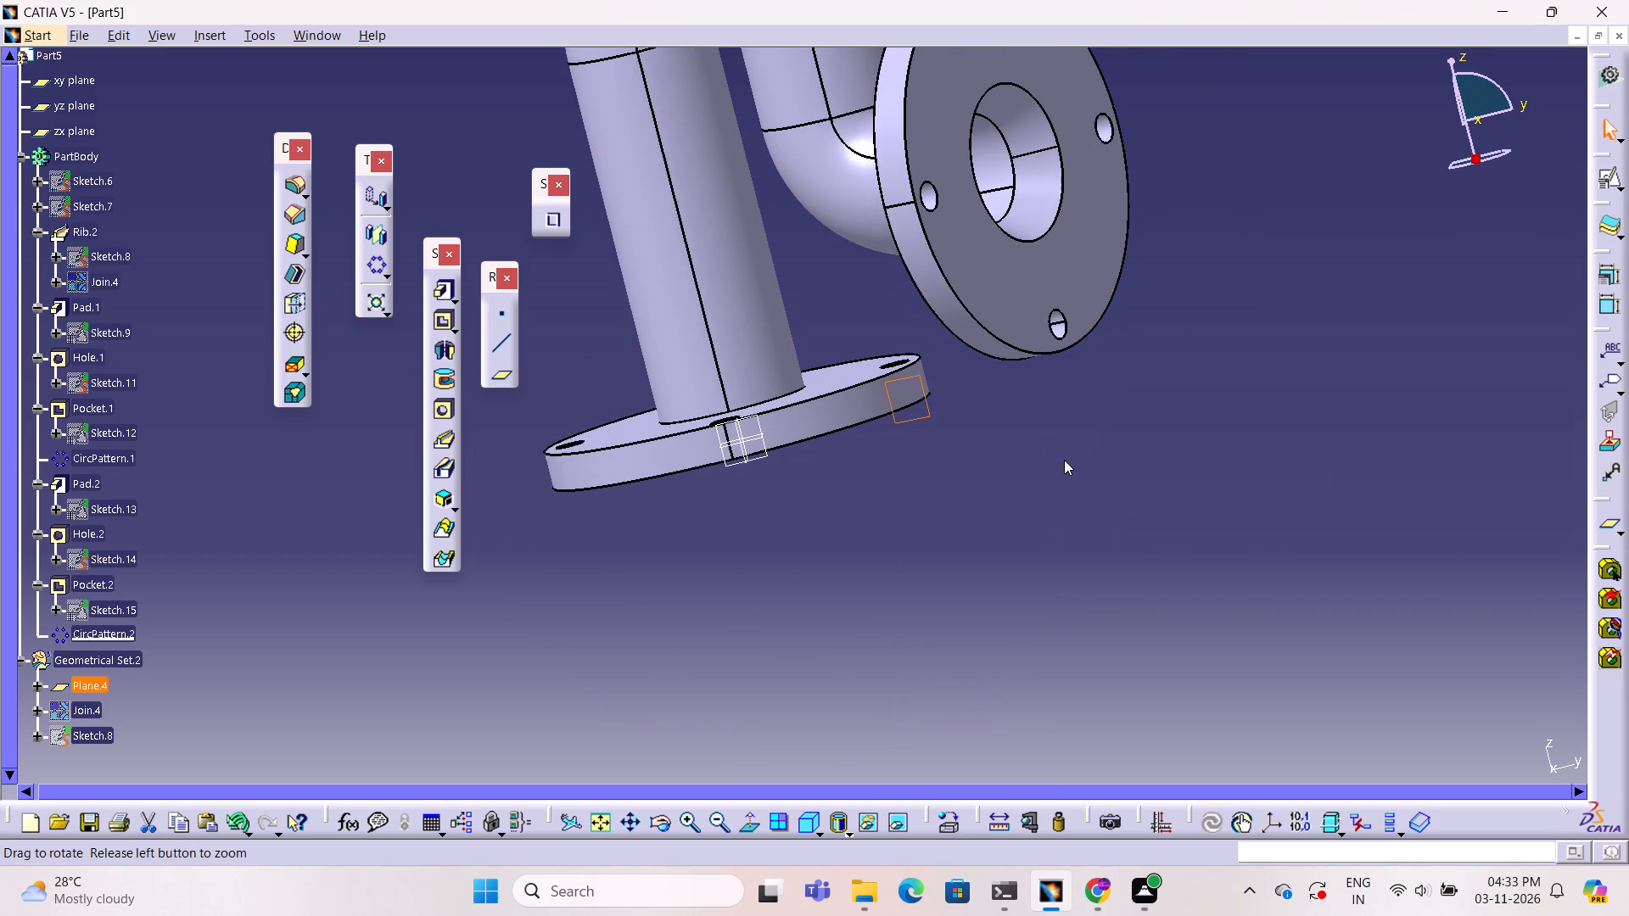
{"action": "middle_click_drag", "start_coordinate": [1096, 429], "coordinate": [1098, 440], "text": "ctrl"}
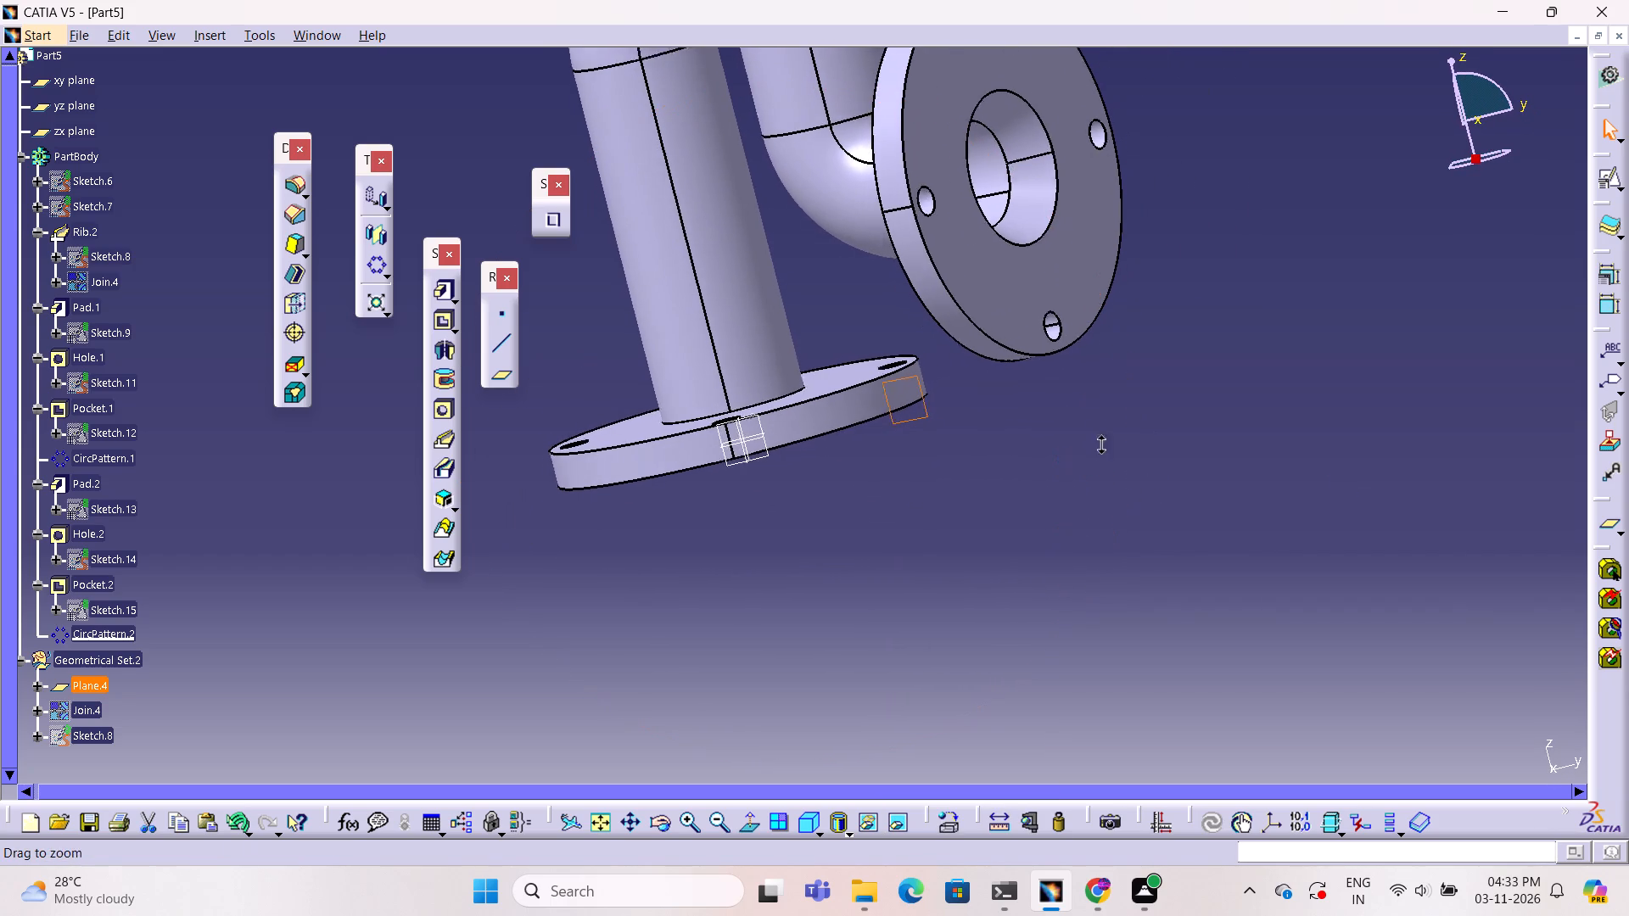
{"action": "middle_click_drag", "start_coordinate": [1098, 440], "coordinate": [1102, 478], "text": "ctrl"}
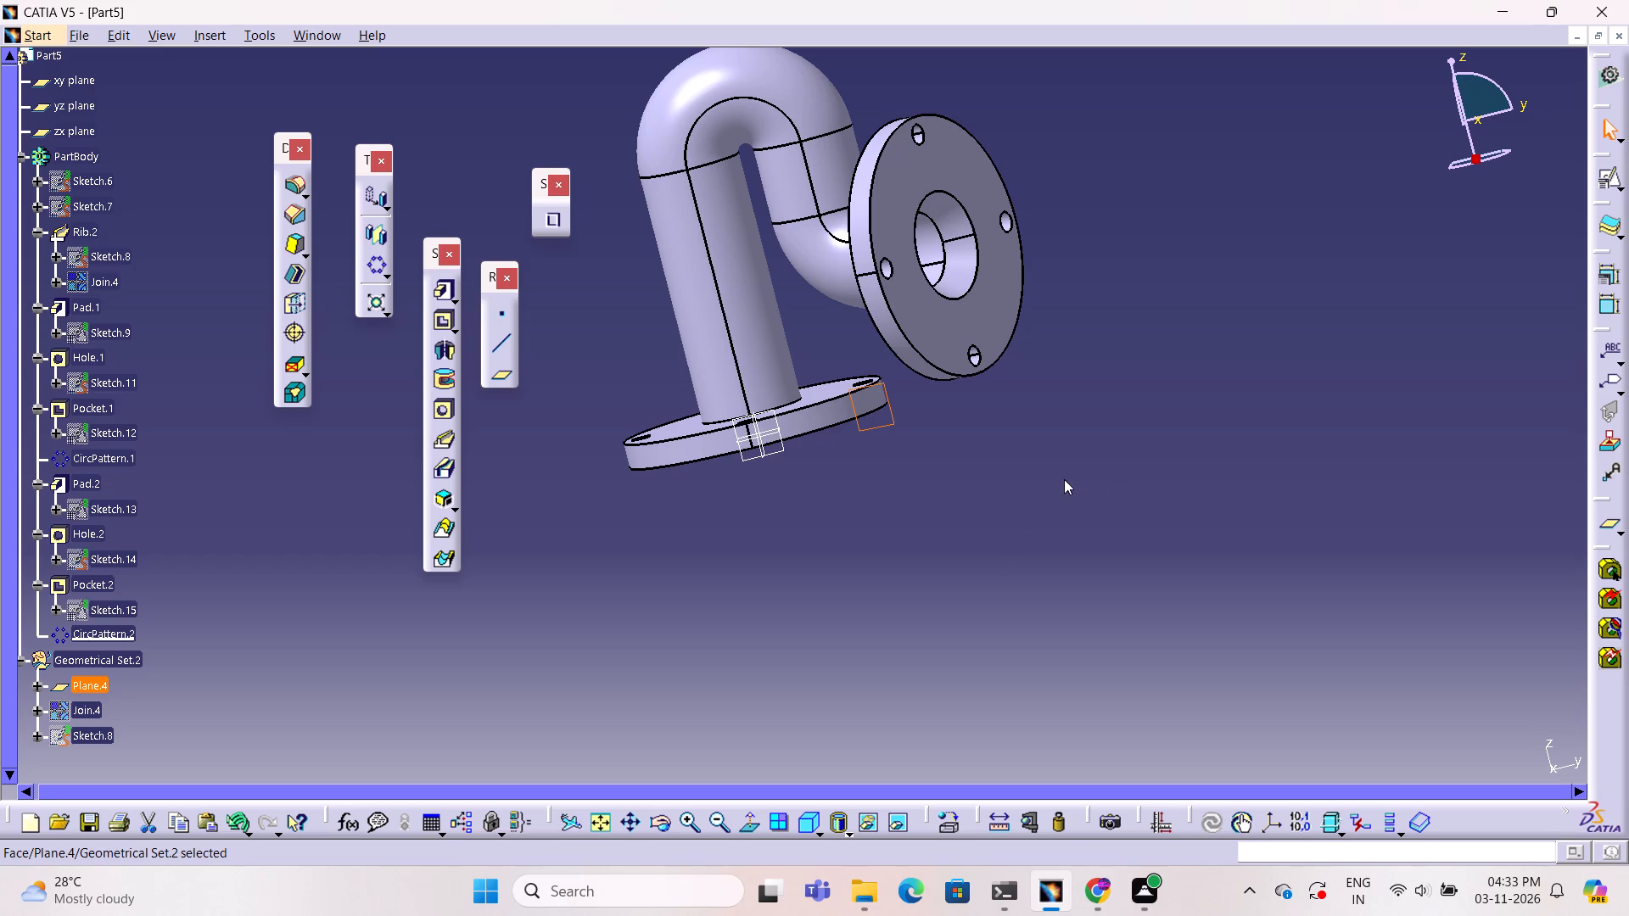
{"action": "middle_click", "coordinate": [1064, 479], "text": "ctrl"}
{"action": "middle_click", "coordinate": [1064, 479], "text": "ctrl"}
{"action": "middle_click", "coordinate": [1064, 479], "text": "ctrl"}
{"action": "left_click", "coordinate": [1012, 522]}
{"action": "middle_click_drag", "start_coordinate": [921, 518], "coordinate": [842, 575], "text": "ctrl"}
{"action": "right_click_drag", "start_coordinate": [920, 518], "coordinate": [842, 575], "text": "ctrl"}
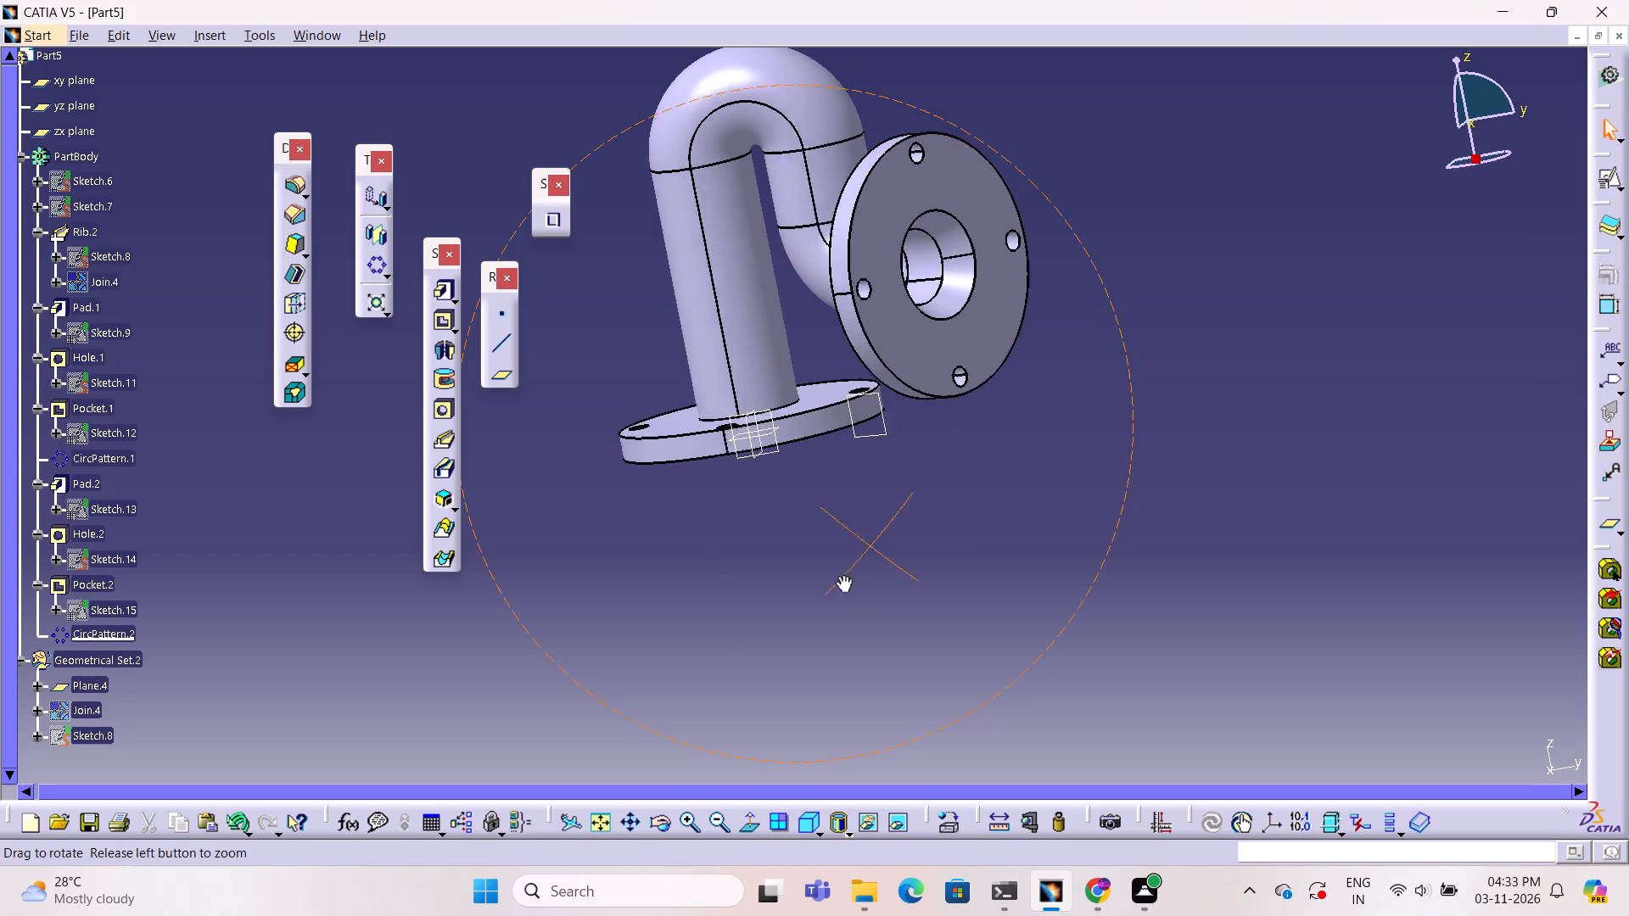
{"action": "middle_click_drag", "start_coordinate": [842, 575], "coordinate": [930, 677], "text": "ctrl"}
{"action": "right_click_drag", "start_coordinate": [842, 575], "coordinate": [930, 677], "text": "ctrl"}
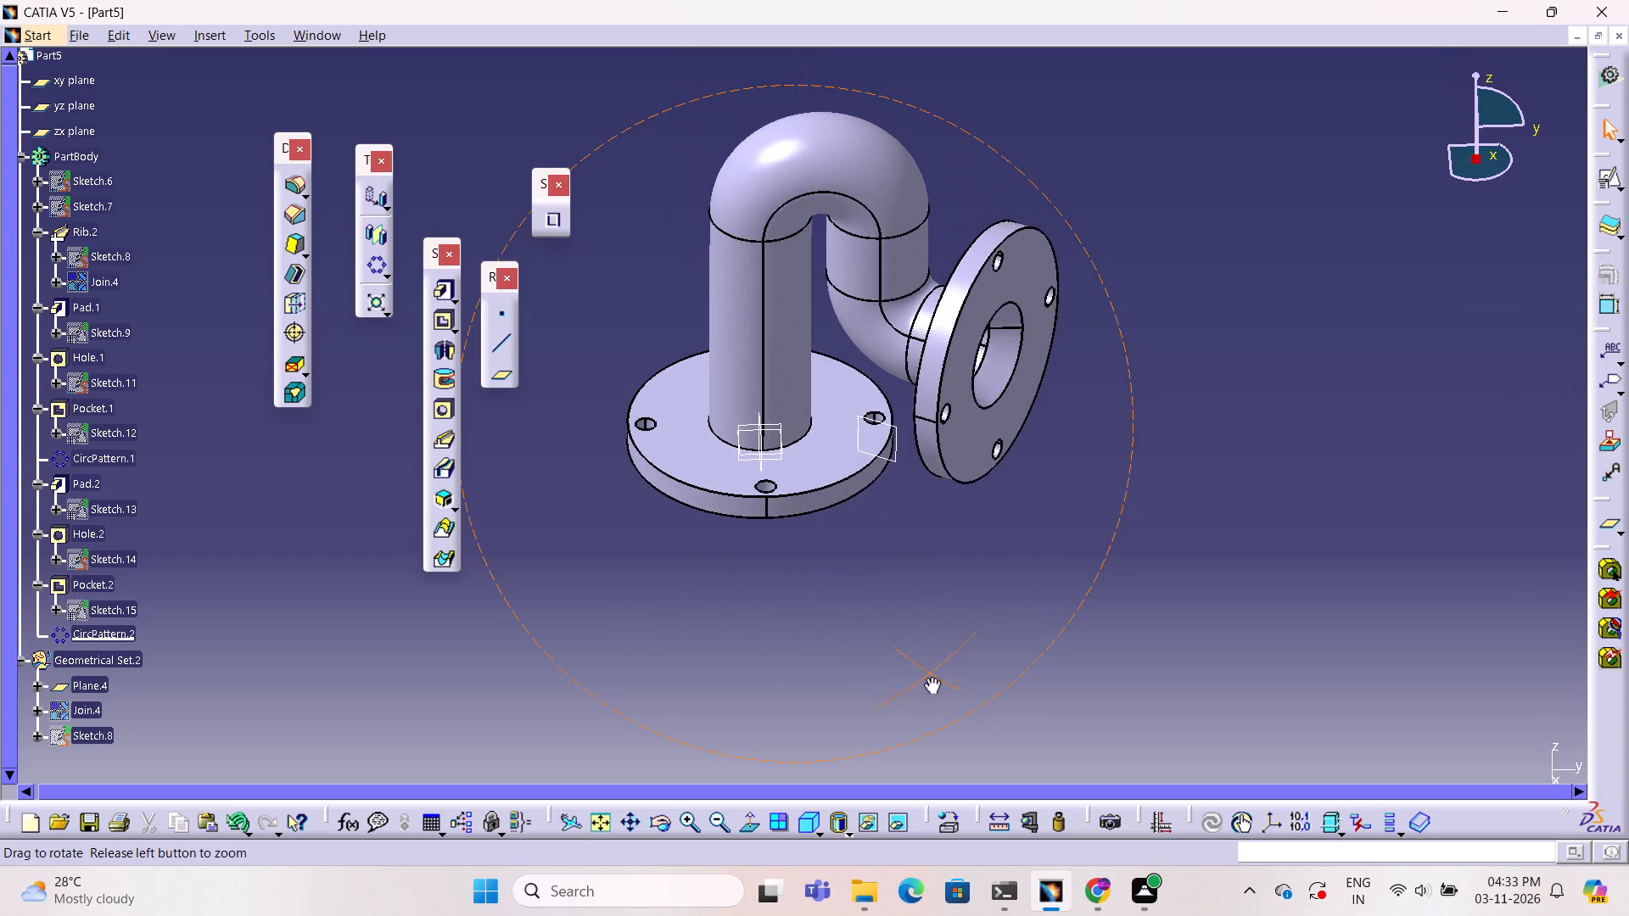
{"action": "middle_click_drag", "start_coordinate": [930, 677], "coordinate": [938, 656], "text": "ctrl"}
{"action": "right_click_drag", "start_coordinate": [930, 677], "coordinate": [938, 656], "text": "ctrl"}
{"action": "right_click", "coordinate": [938, 656], "text": "ctrl"}
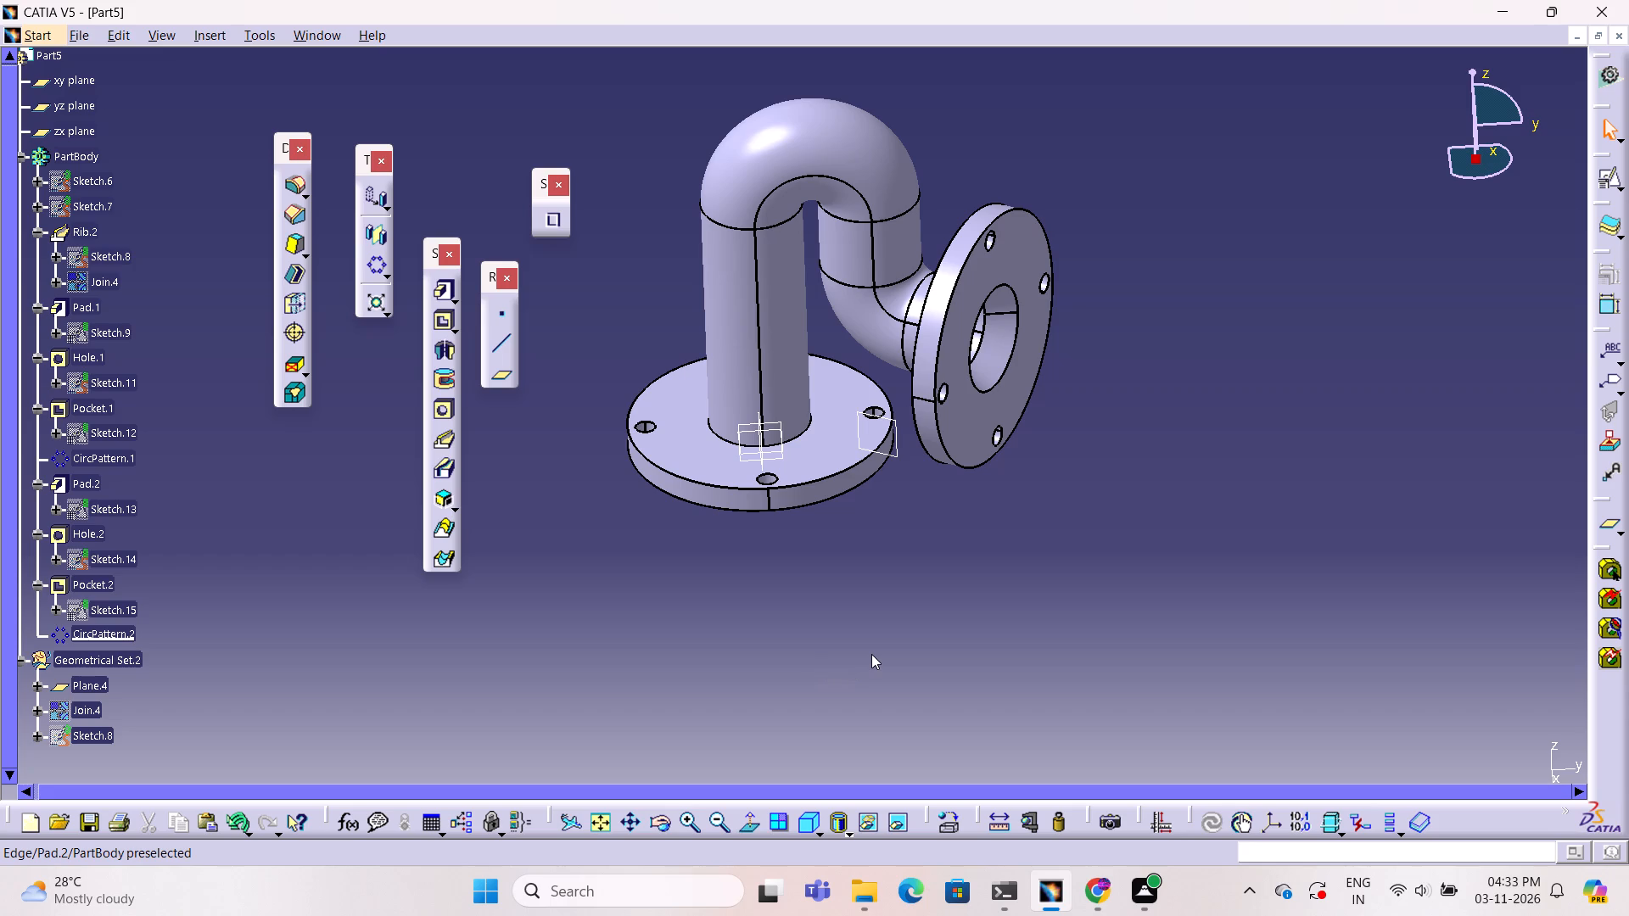
{"action": "left_click", "coordinate": [1027, 617]}
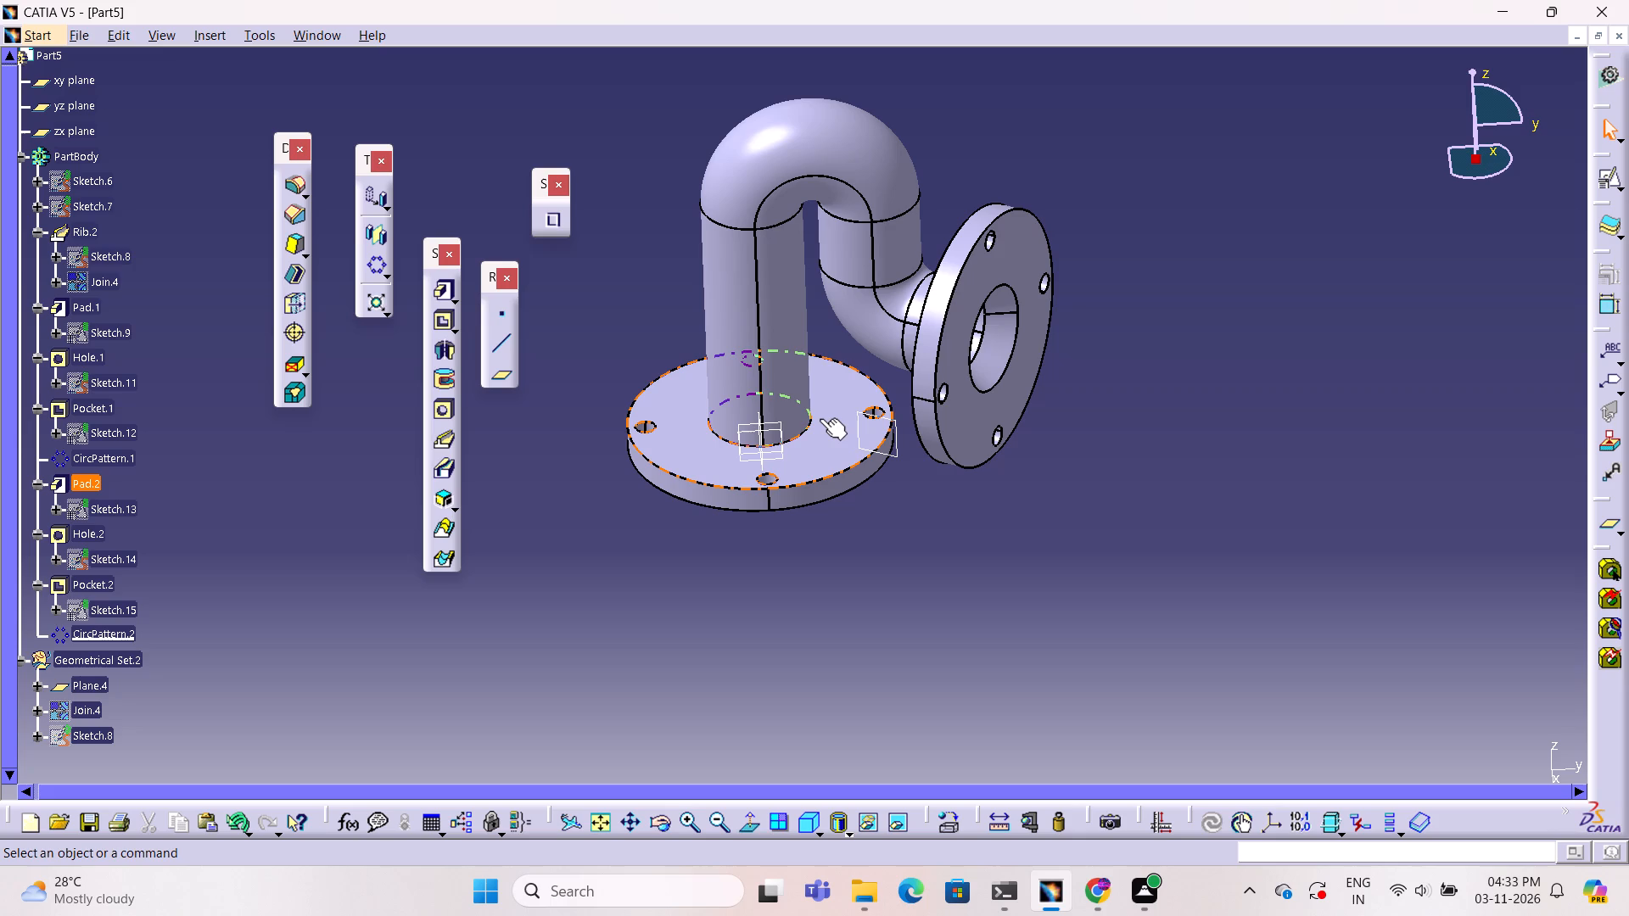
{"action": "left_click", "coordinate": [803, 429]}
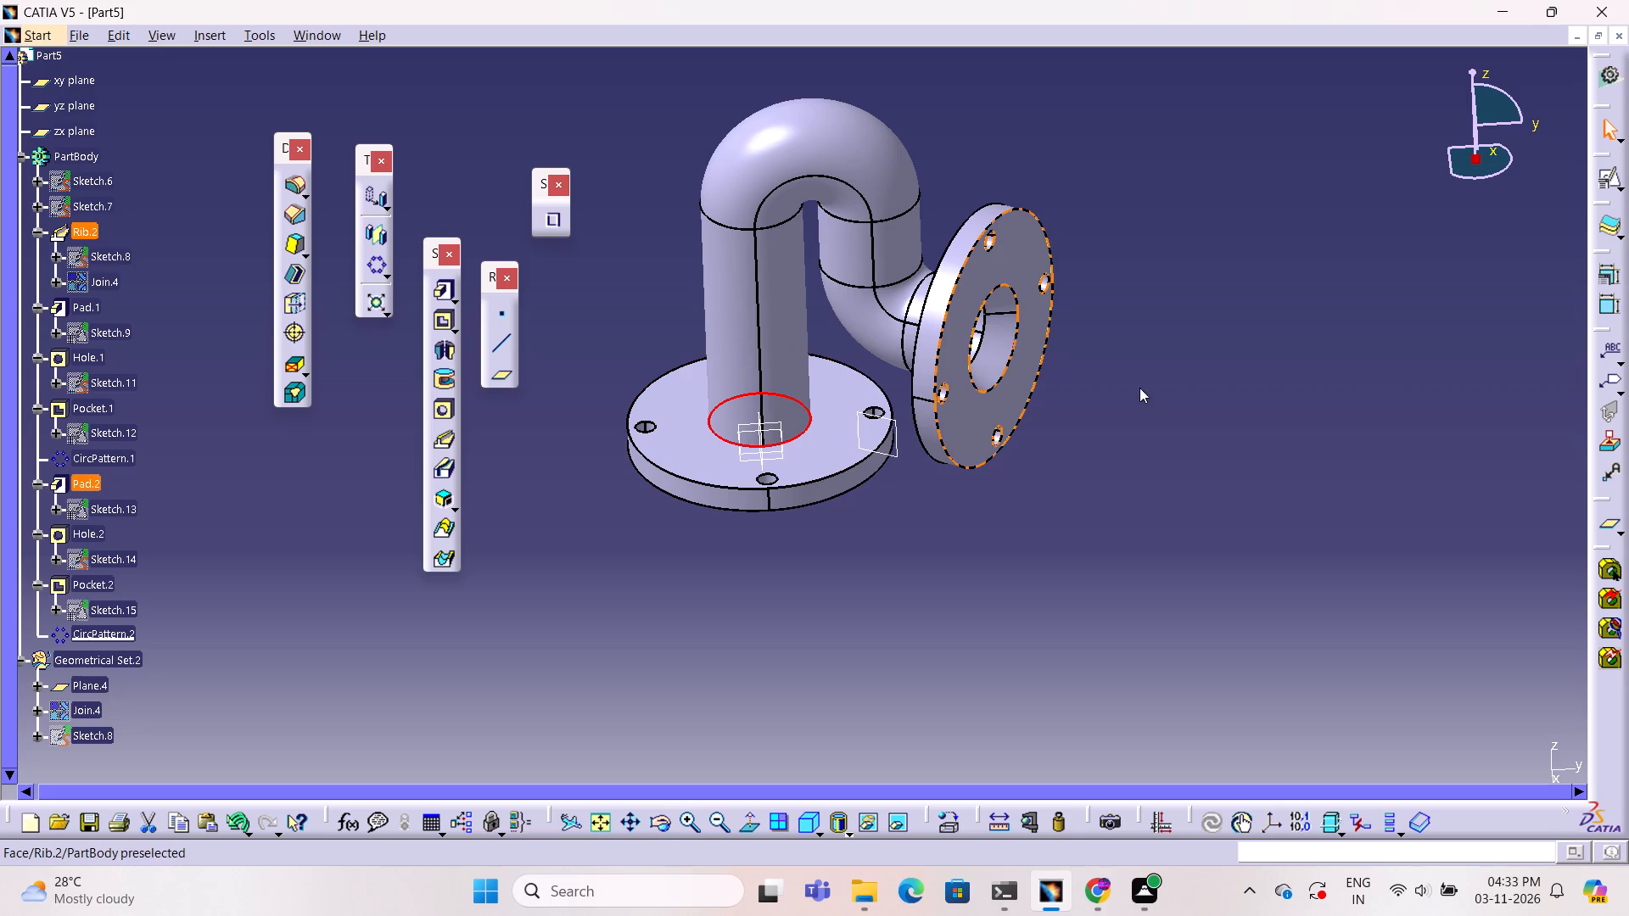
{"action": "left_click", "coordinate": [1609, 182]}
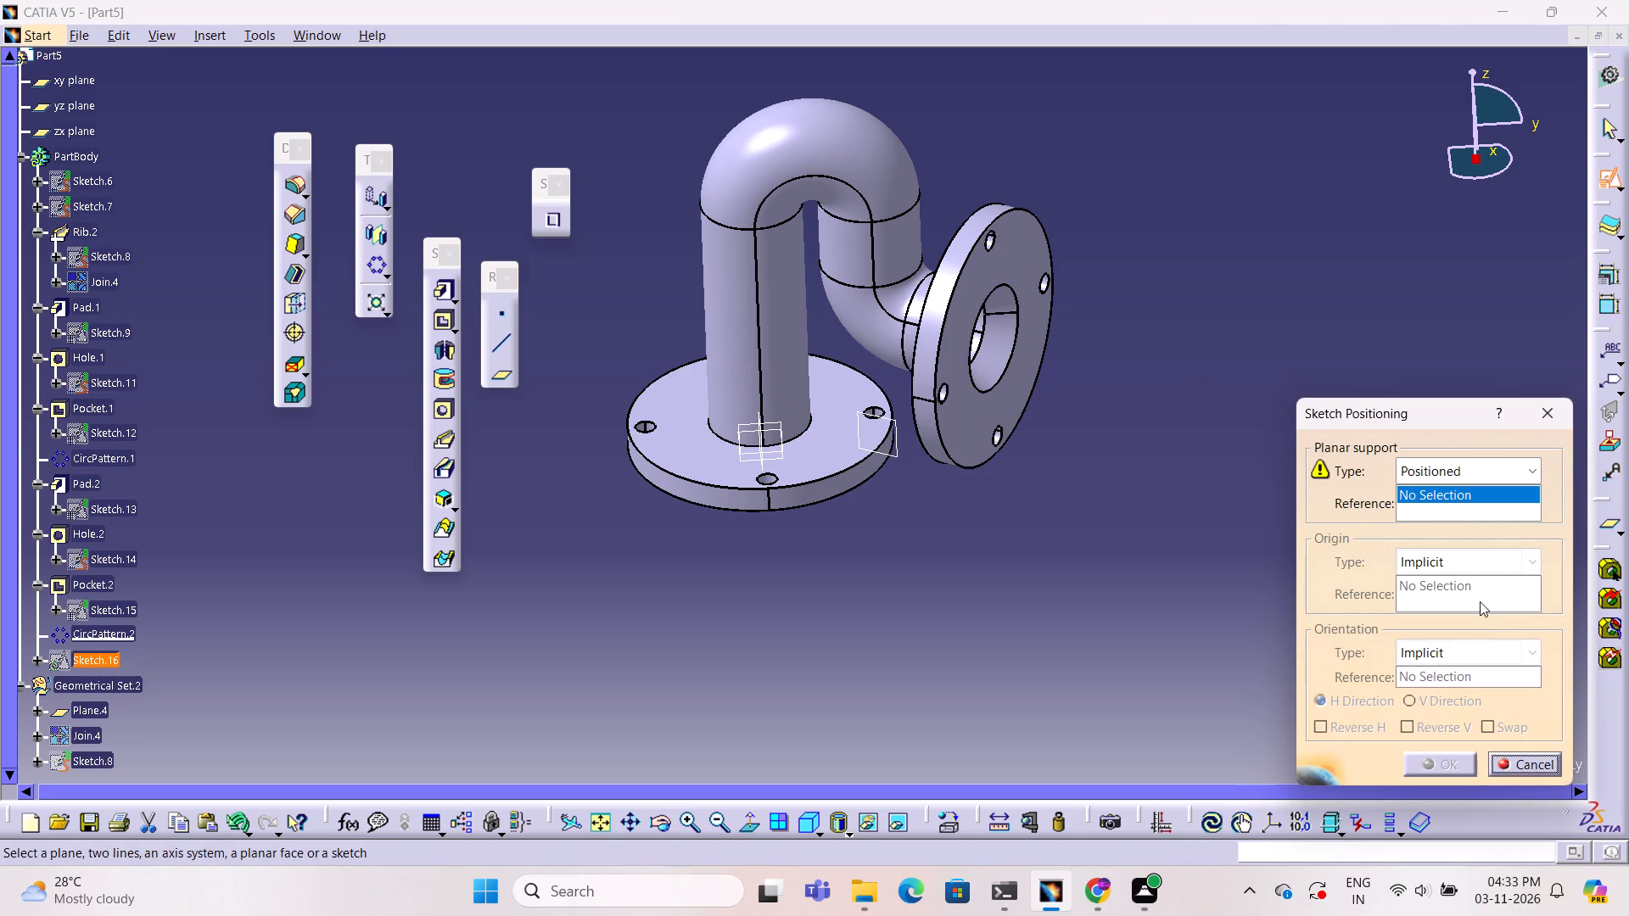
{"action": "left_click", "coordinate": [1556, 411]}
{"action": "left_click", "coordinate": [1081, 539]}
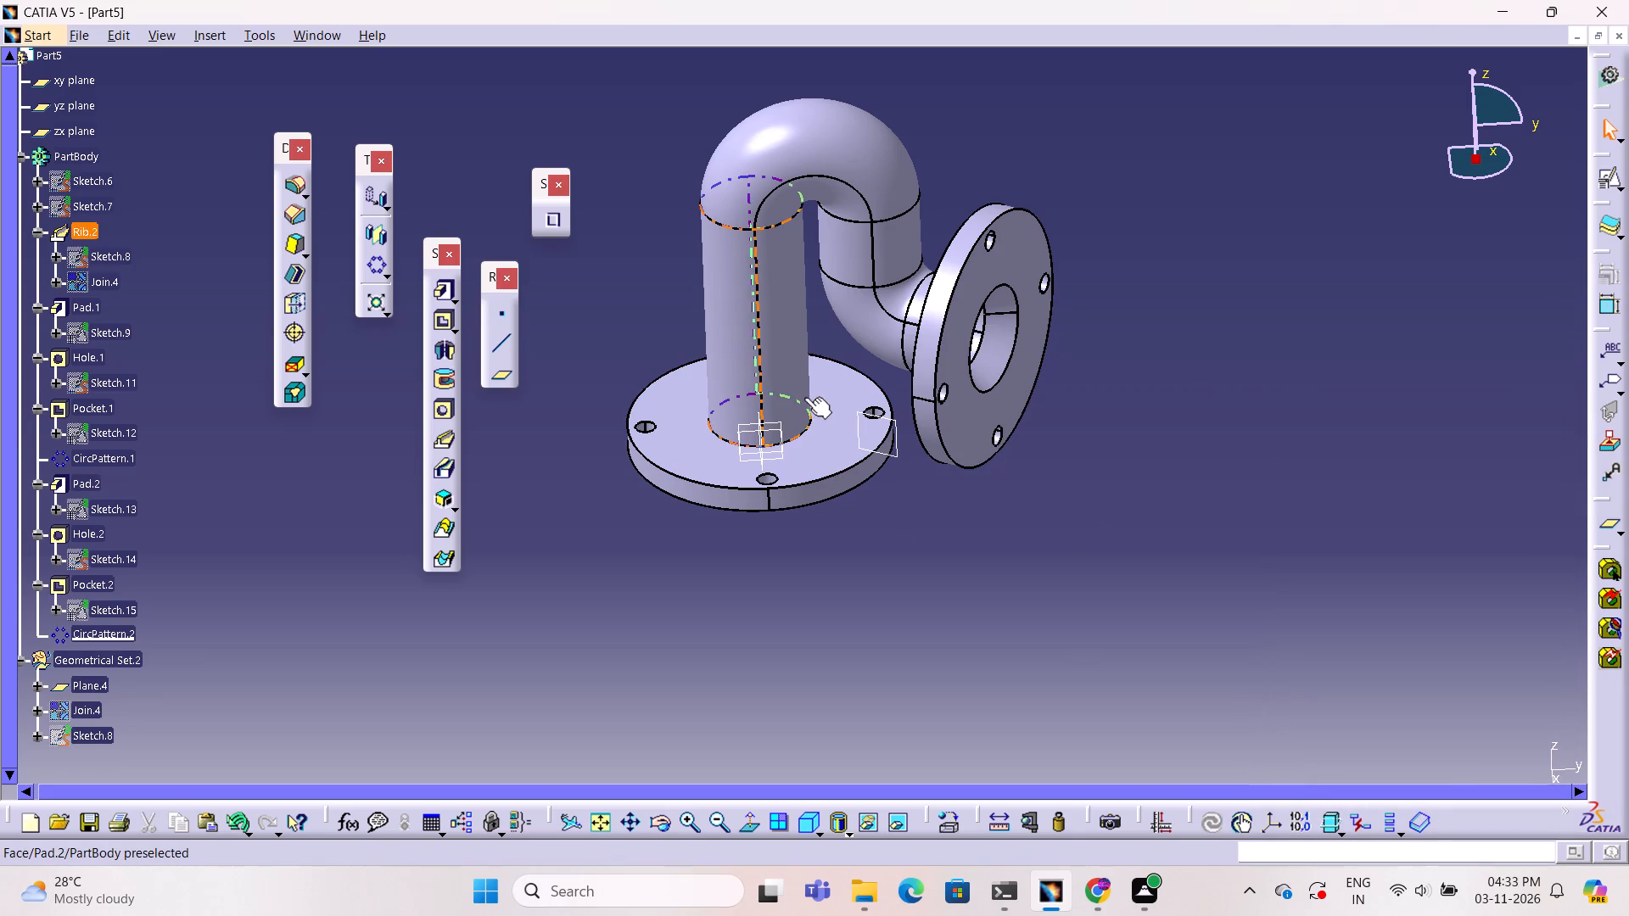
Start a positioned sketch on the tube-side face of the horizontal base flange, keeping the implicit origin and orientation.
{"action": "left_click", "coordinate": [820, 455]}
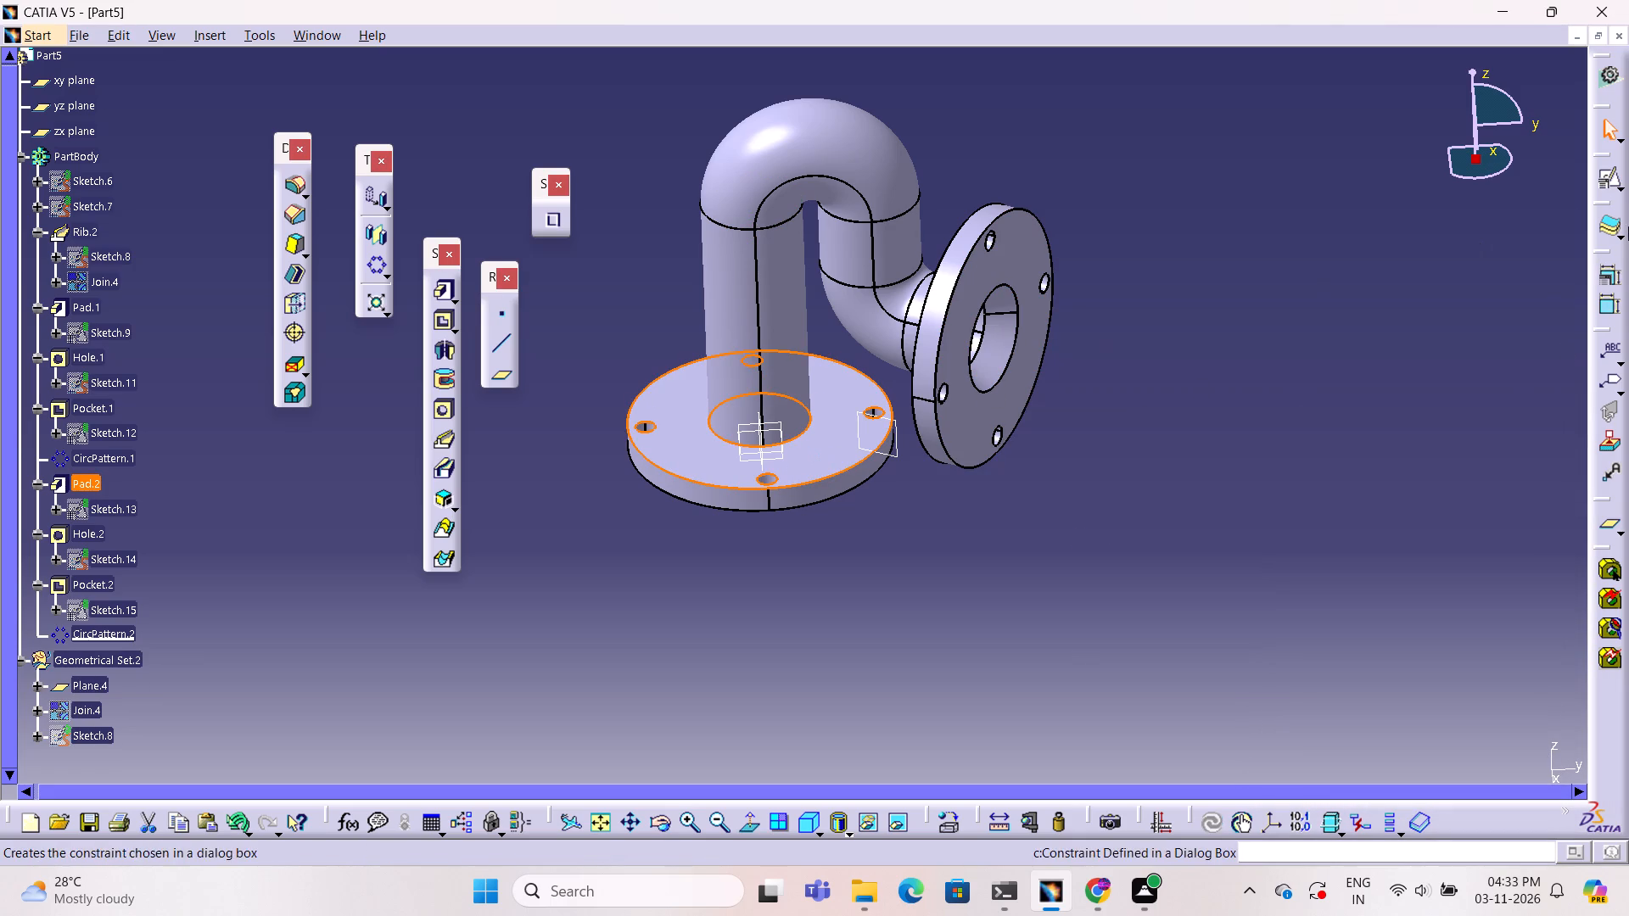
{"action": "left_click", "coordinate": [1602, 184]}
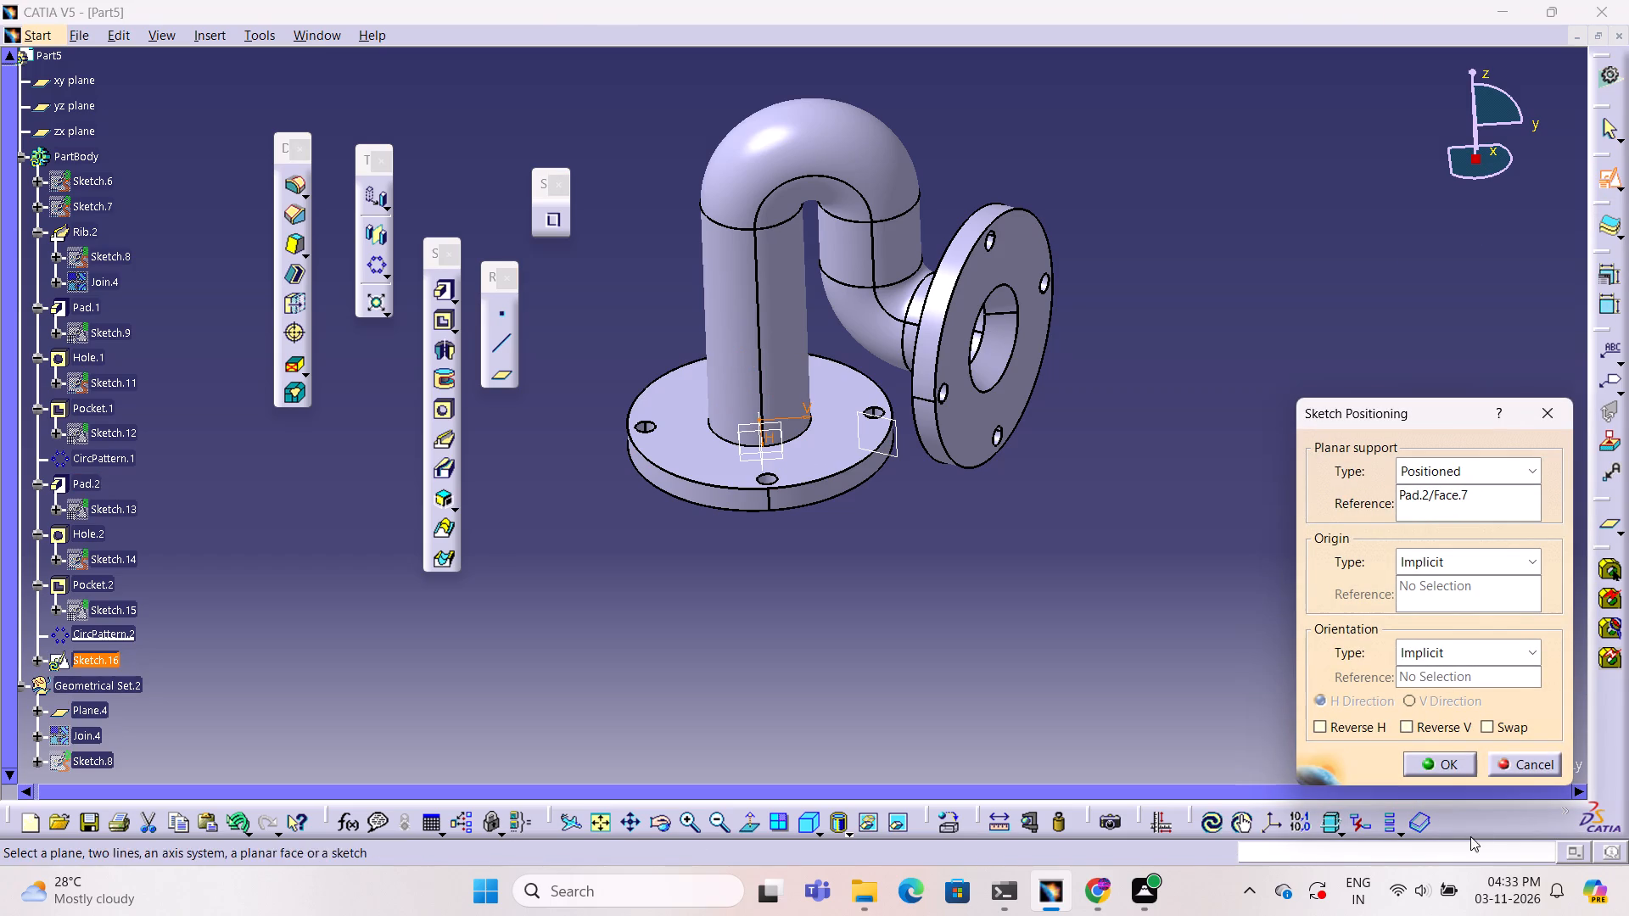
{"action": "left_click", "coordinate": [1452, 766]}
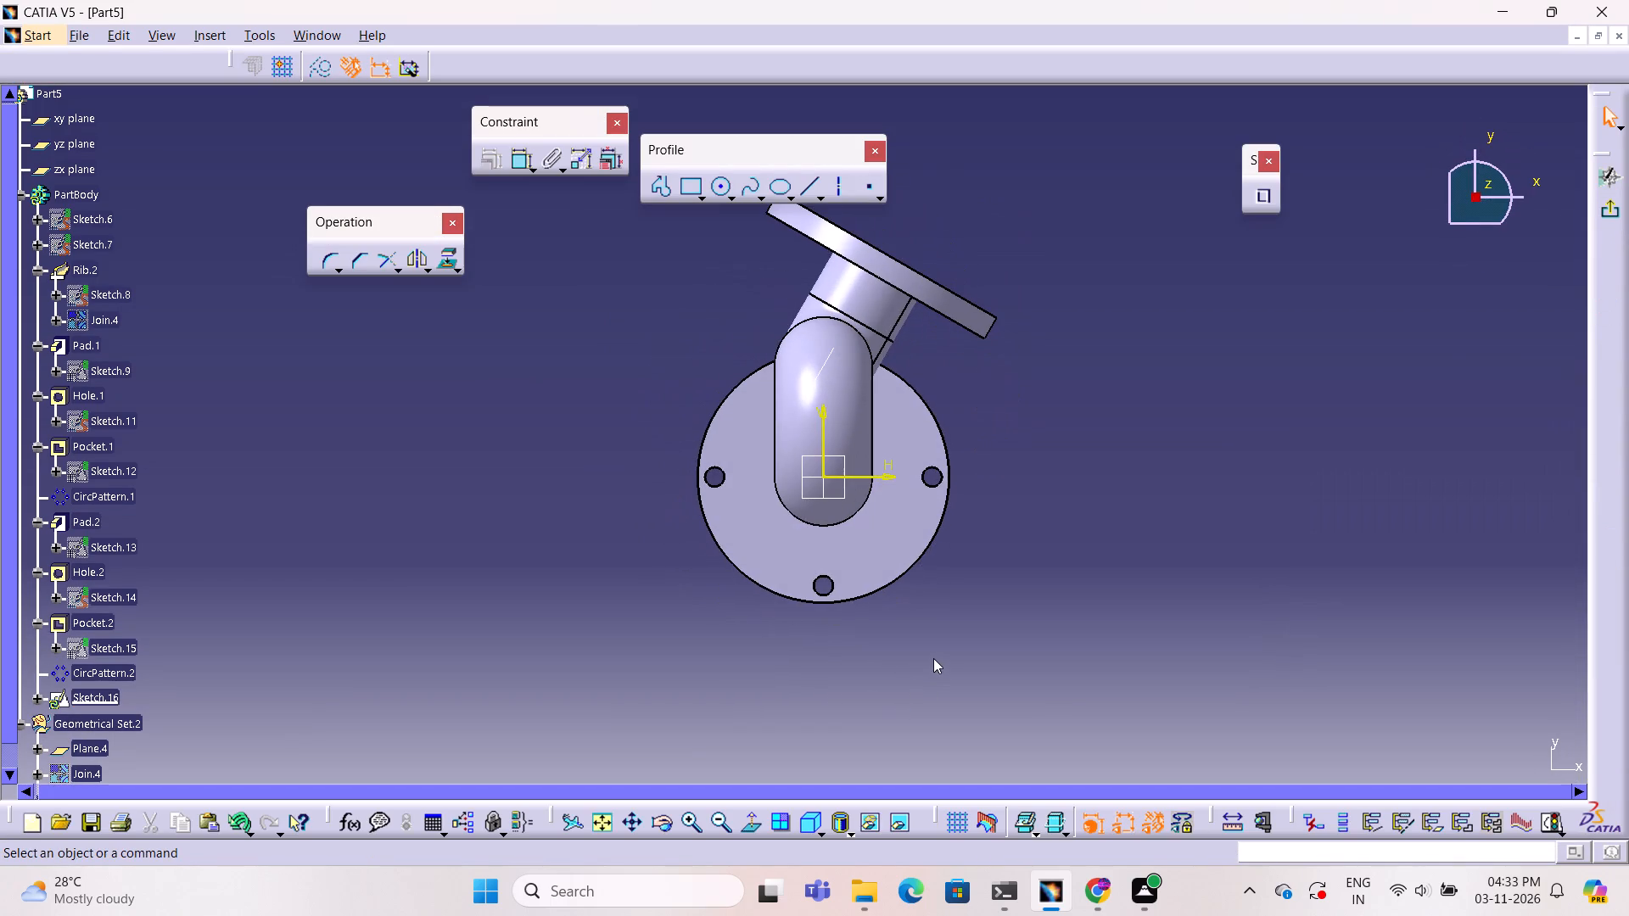
Examine the base flange, its bolt holes and the tube joint from several angles, and leave the sketch without drawing anything.
{"action": "middle_click", "coordinate": [932, 656], "text": "ctrl"}
{"action": "middle_click_drag", "start_coordinate": [929, 652], "coordinate": [886, 605], "text": "ctrl"}
{"action": "right_click_drag", "start_coordinate": [929, 652], "coordinate": [886, 605], "text": "ctrl"}
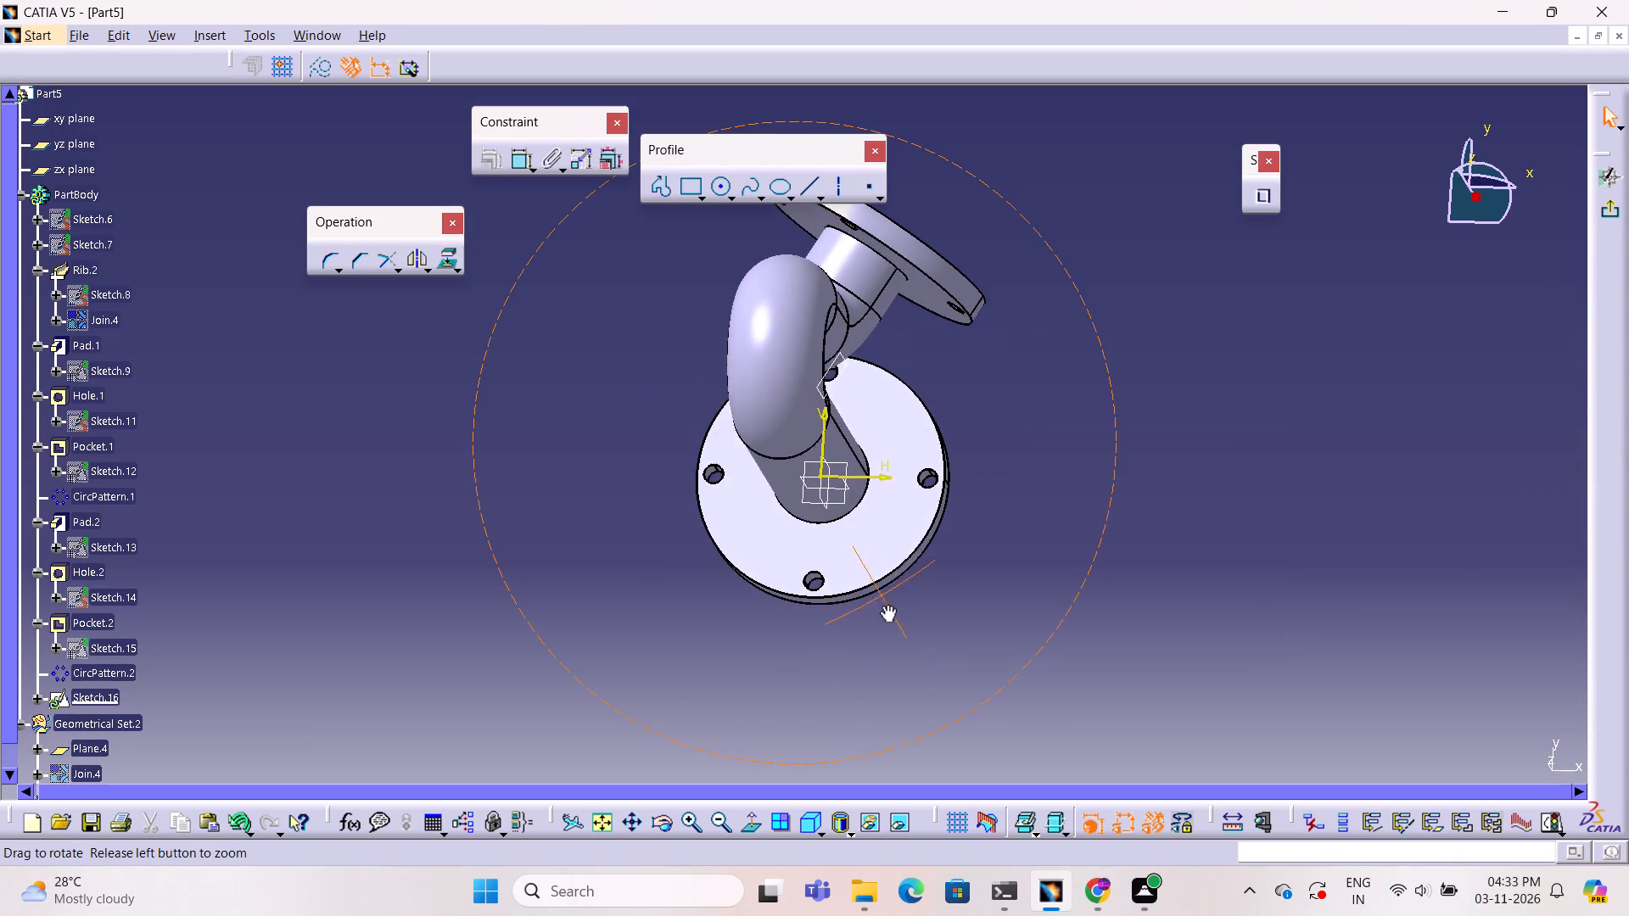
{"action": "middle_click_drag", "start_coordinate": [886, 605], "coordinate": [893, 643], "text": "ctrl"}
{"action": "right_click_drag", "start_coordinate": [886, 605], "coordinate": [893, 643], "text": "ctrl"}
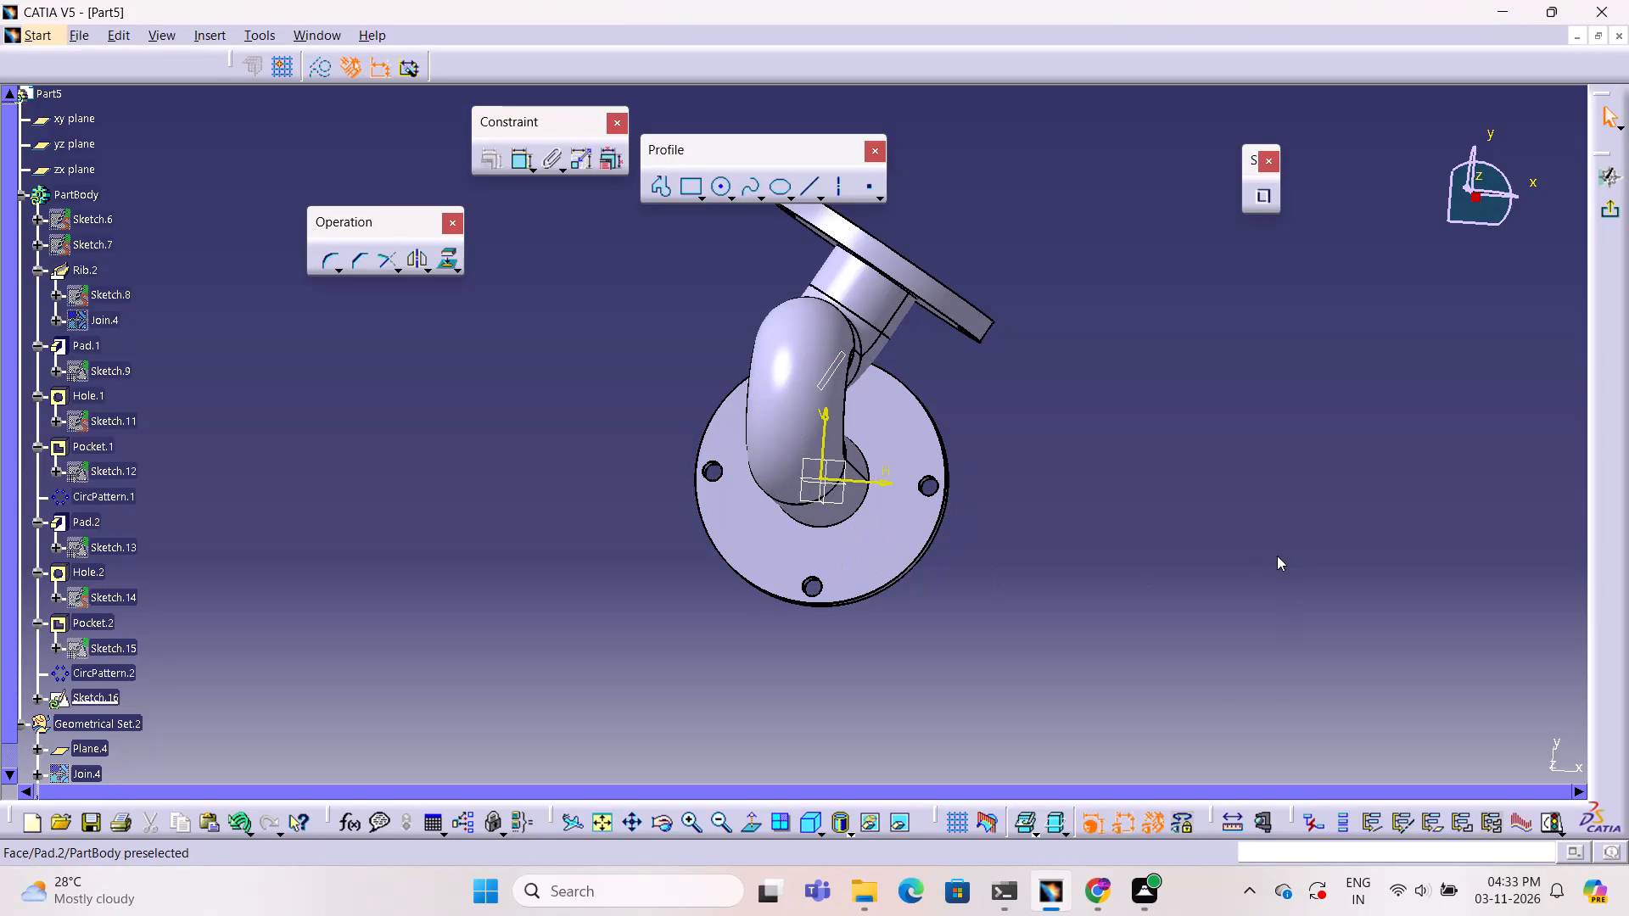
{"action": "middle_click", "coordinate": [1103, 560], "text": "ctrl"}
{"action": "right_click_drag", "start_coordinate": [1103, 560], "coordinate": [943, 517], "text": "ctrl"}
{"action": "middle_click", "coordinate": [1103, 560], "text": "ctrl"}
{"action": "middle_click_drag", "start_coordinate": [1103, 560], "coordinate": [943, 517], "text": "ctrl"}
{"action": "scroll", "coordinate": [935, 358], "scroll_direction": "down", "scroll_amount": 1, "text": "ctrl"}
{"action": "right_click", "coordinate": [943, 517]}
{"action": "middle_click_drag", "start_coordinate": [1154, 557], "coordinate": [1145, 583], "text": "ctrl"}
{"action": "right_click_drag", "start_coordinate": [1156, 561], "coordinate": [1145, 583], "text": "ctrl"}
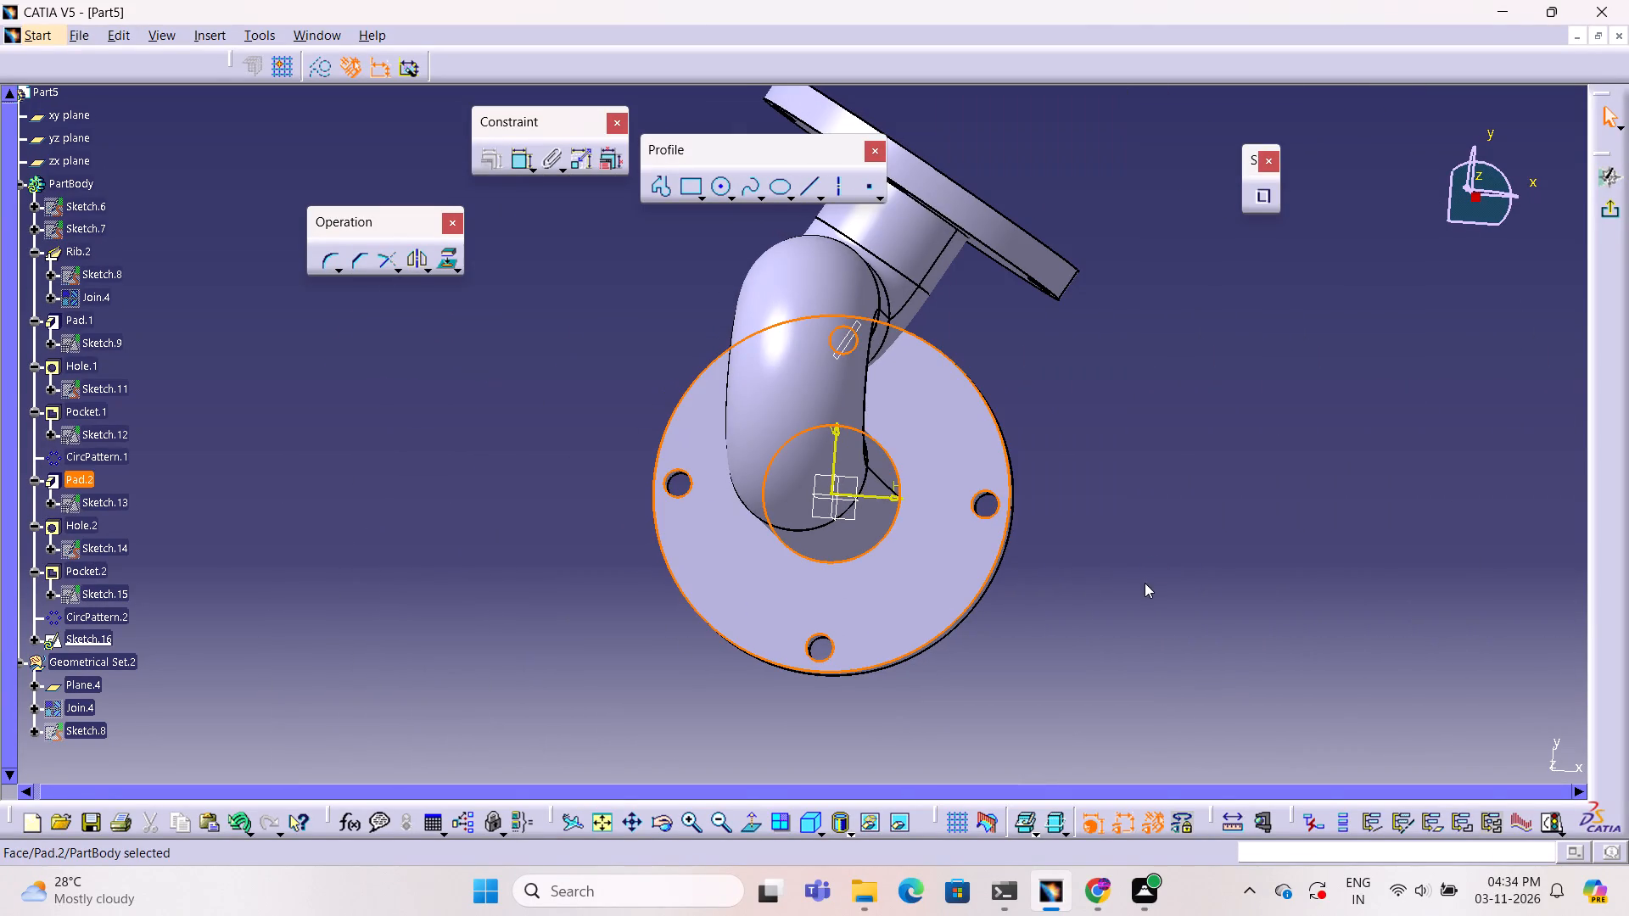
{"action": "middle_click_drag", "start_coordinate": [1145, 583], "coordinate": [1143, 583], "text": "ctrl"}
{"action": "right_click_drag", "start_coordinate": [1145, 583], "coordinate": [1141, 583], "text": "ctrl"}
{"action": "left_click", "coordinate": [1104, 556]}
{"action": "middle_click_drag", "start_coordinate": [1122, 552], "coordinate": [989, 531], "text": "ctrl"}
{"action": "right_click_drag", "start_coordinate": [1123, 552], "coordinate": [989, 531], "text": "ctrl"}
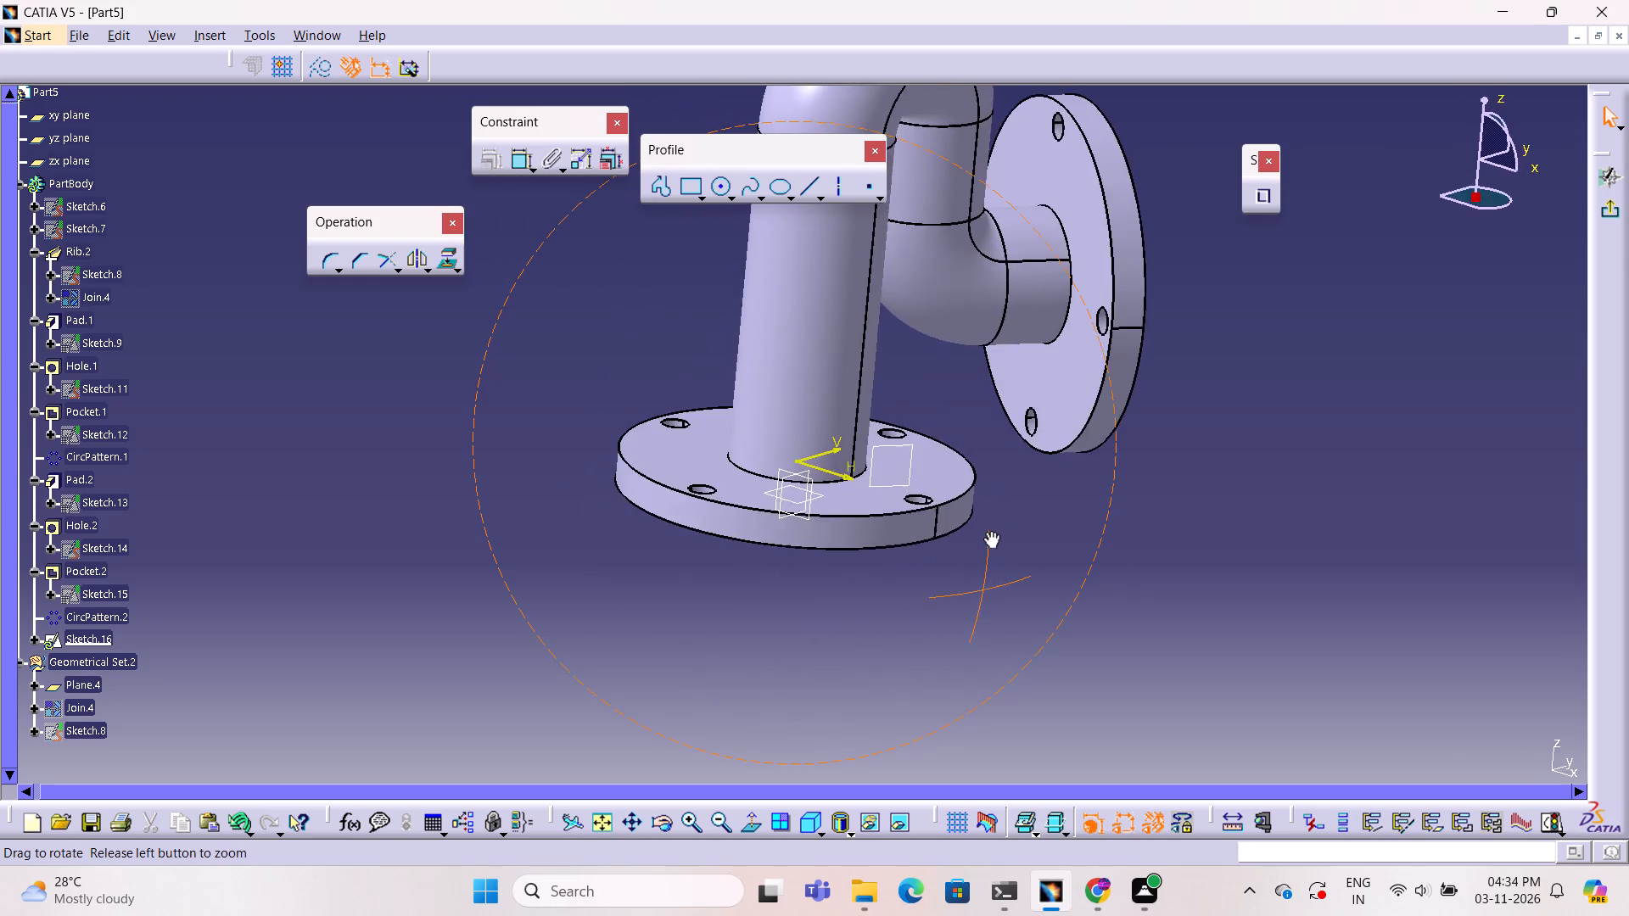
{"action": "middle_click_drag", "start_coordinate": [989, 531], "coordinate": [1115, 502], "text": "ctrl"}
{"action": "right_click_drag", "start_coordinate": [989, 531], "coordinate": [1115, 502], "text": "ctrl"}
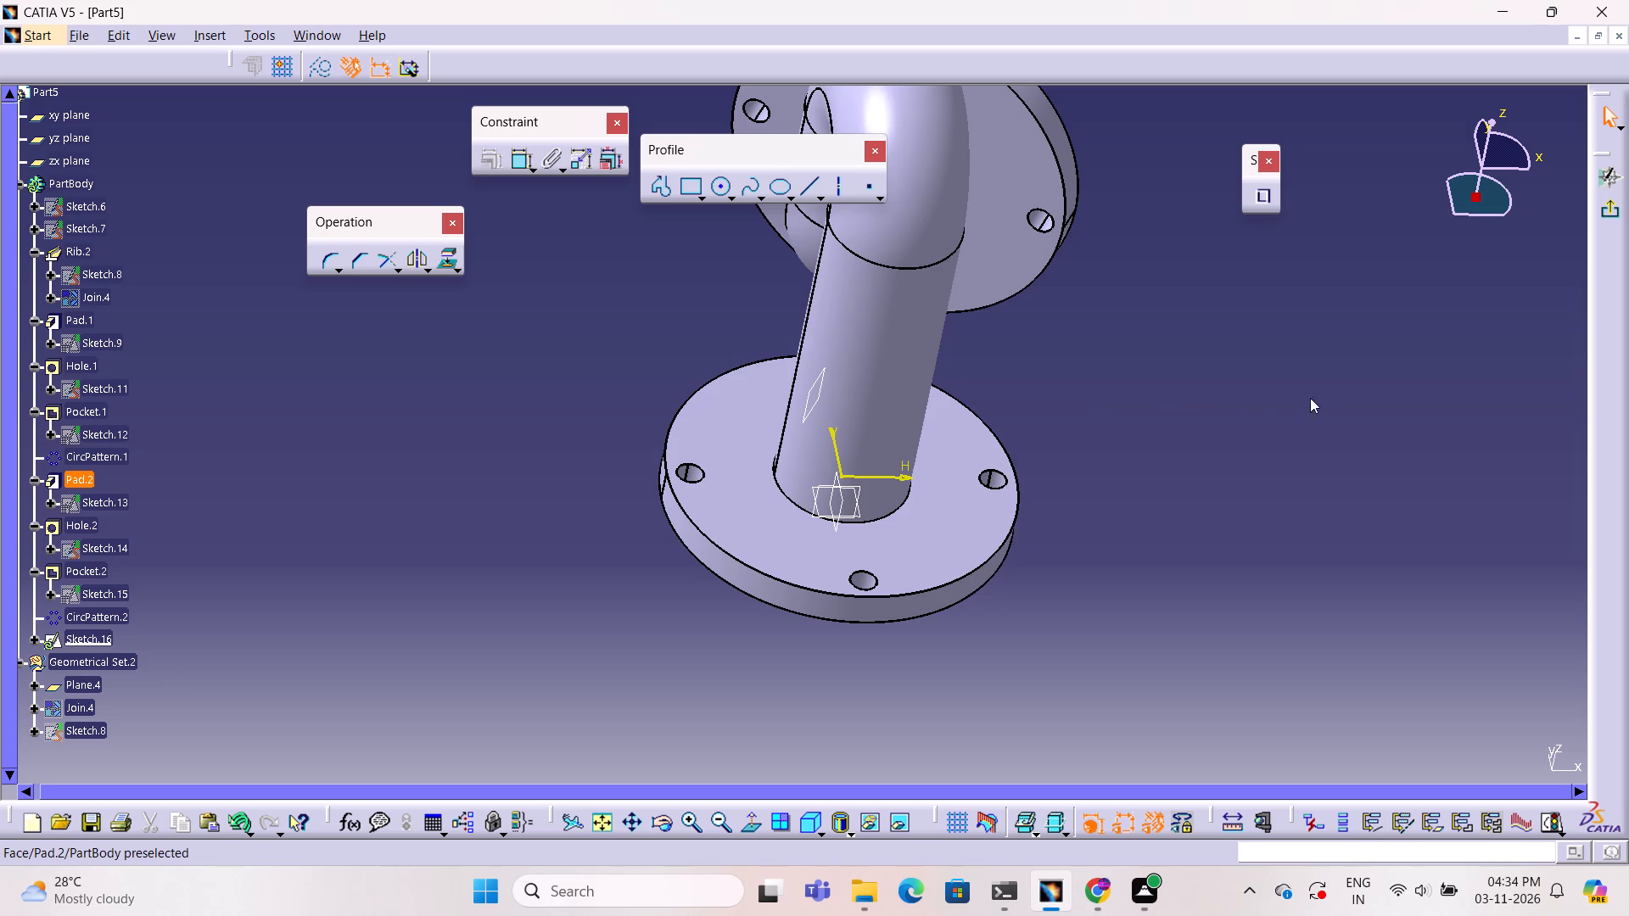
{"action": "left_click", "coordinate": [1307, 443]}
{"action": "middle_click_drag", "start_coordinate": [1307, 442], "coordinate": [939, 494], "text": "ctrl"}
{"action": "right_click_drag", "start_coordinate": [1307, 442], "coordinate": [939, 494], "text": "ctrl"}
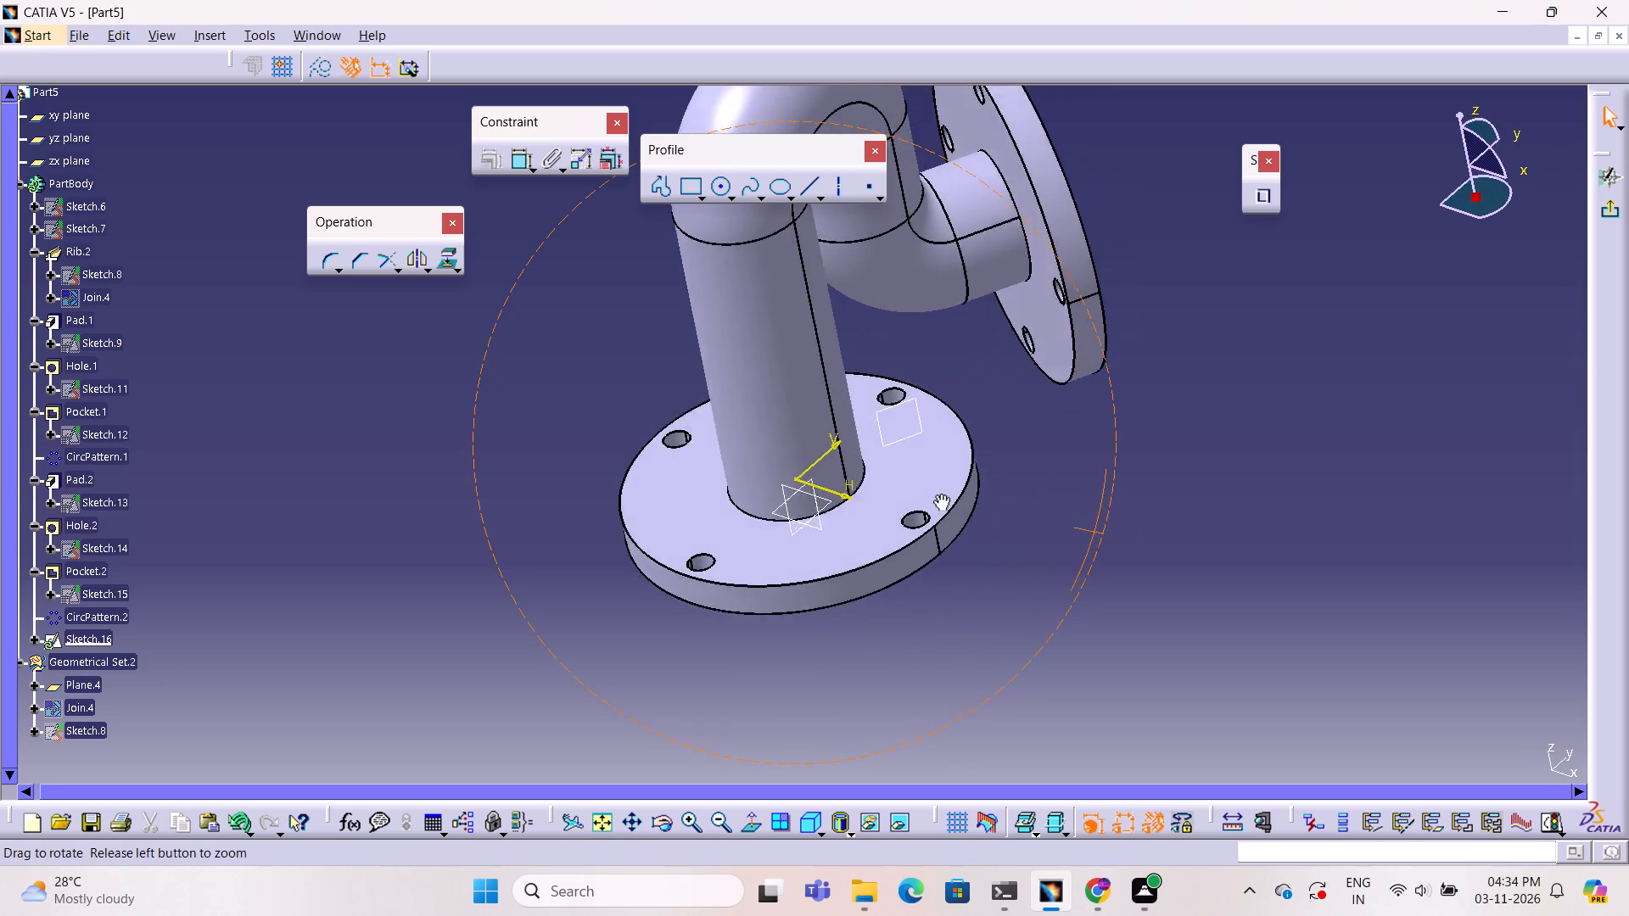
{"action": "middle_click_drag", "start_coordinate": [939, 494], "coordinate": [854, 628], "text": "ctrl"}
{"action": "right_click_drag", "start_coordinate": [939, 494], "coordinate": [854, 628], "text": "ctrl"}
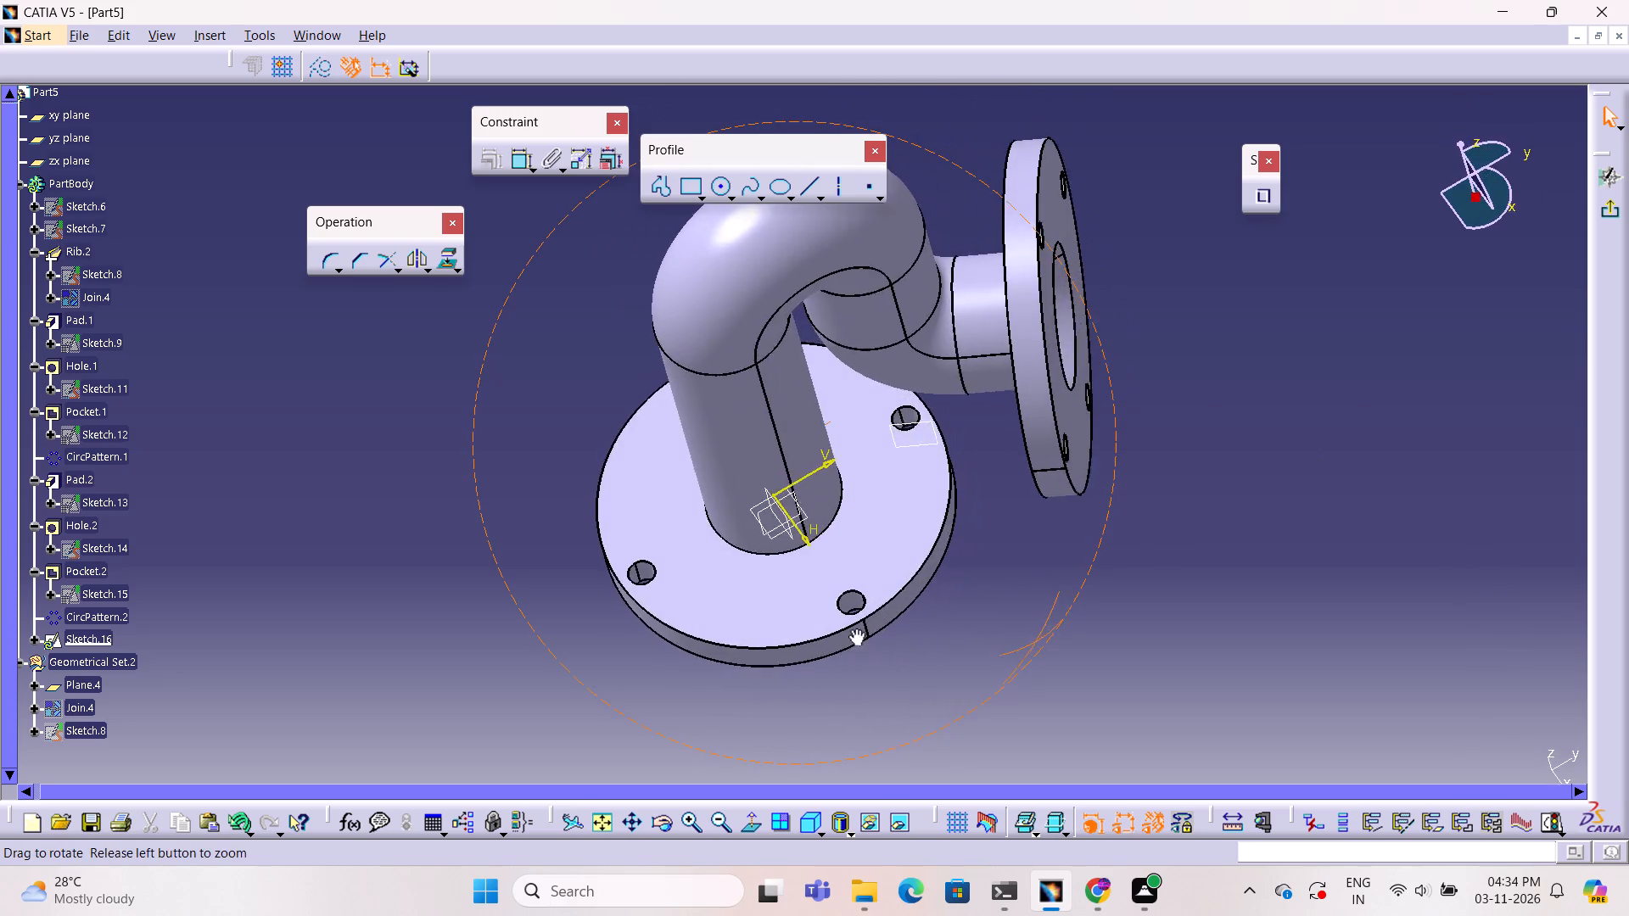
{"action": "middle_click_drag", "start_coordinate": [854, 628], "coordinate": [874, 601], "text": "ctrl"}
{"action": "right_click_drag", "start_coordinate": [854, 628], "coordinate": [874, 601], "text": "ctrl"}
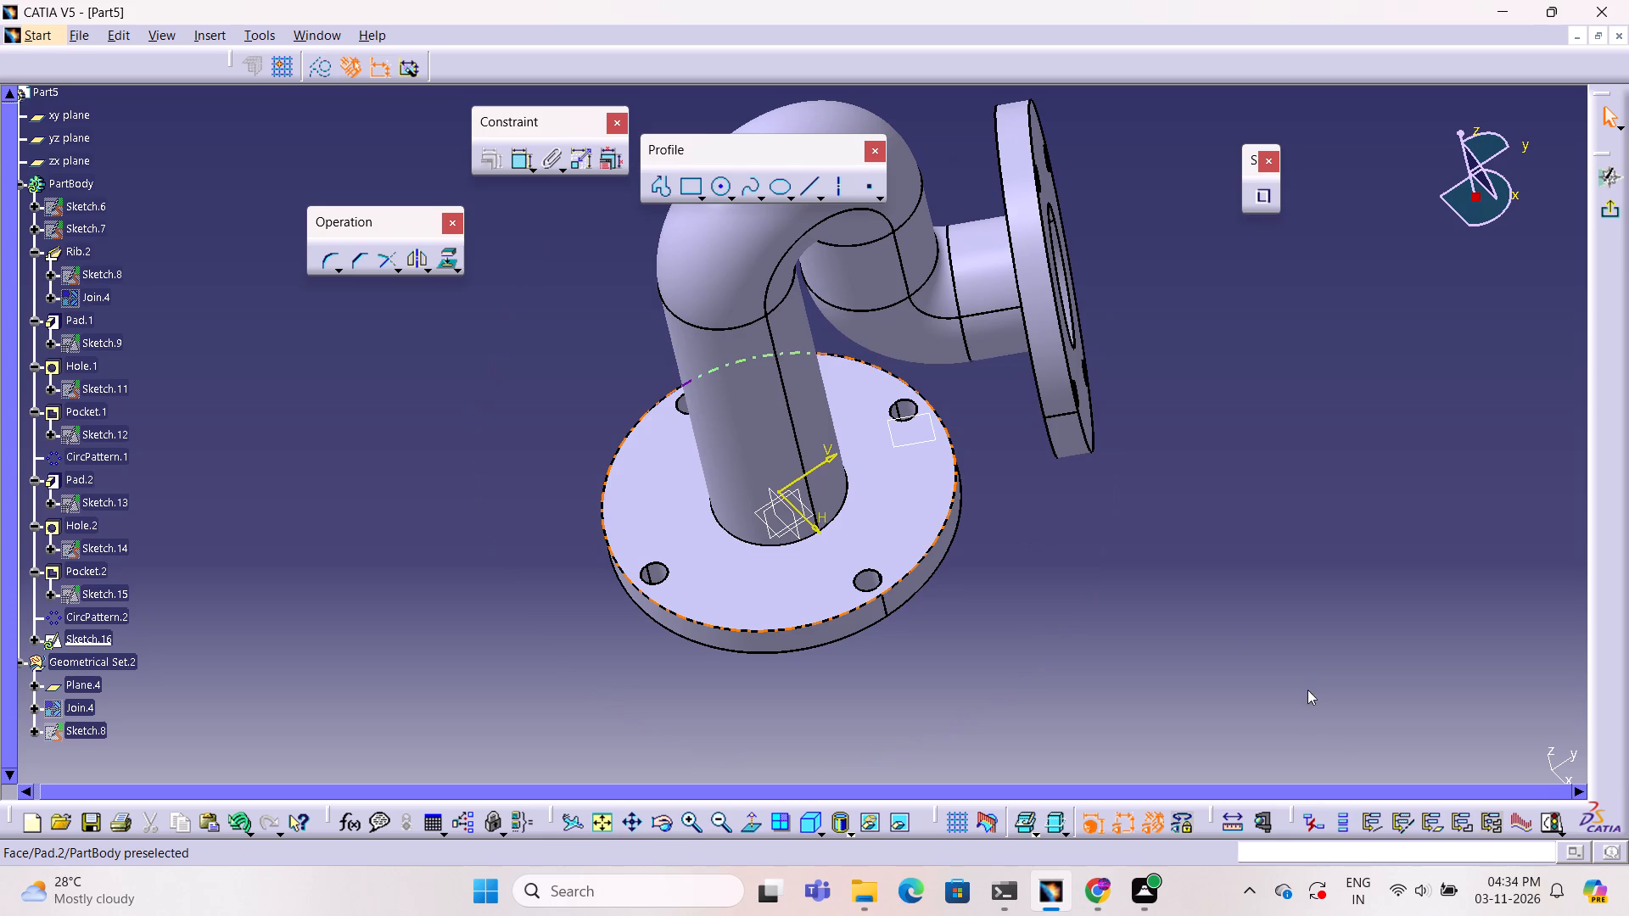
{"action": "left_click", "coordinate": [1307, 684]}
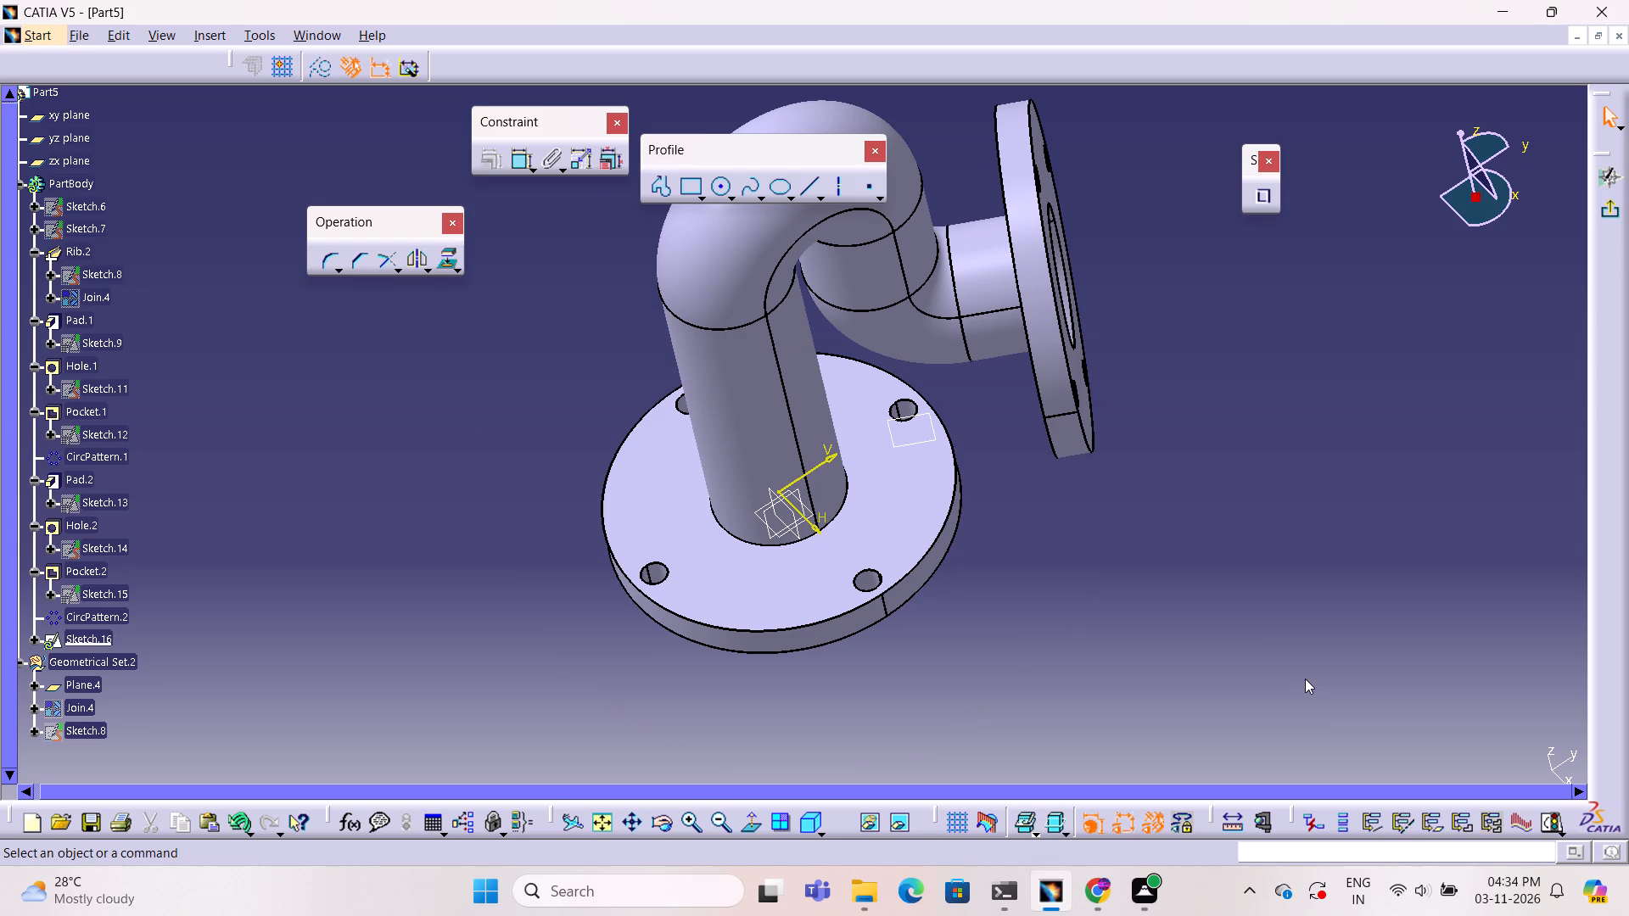
{"action": "middle_click_drag", "start_coordinate": [1151, 621], "coordinate": [1150, 621], "text": "ctrl"}
{"action": "middle_click_drag", "start_coordinate": [1150, 621], "coordinate": [1055, 534], "text": "ctrl"}
{"action": "right_click_drag", "start_coordinate": [1148, 621], "coordinate": [1055, 534], "text": "ctrl"}
{"action": "right_click", "coordinate": [1056, 533], "text": "ctrl"}
{"action": "left_click", "coordinate": [1608, 209]}
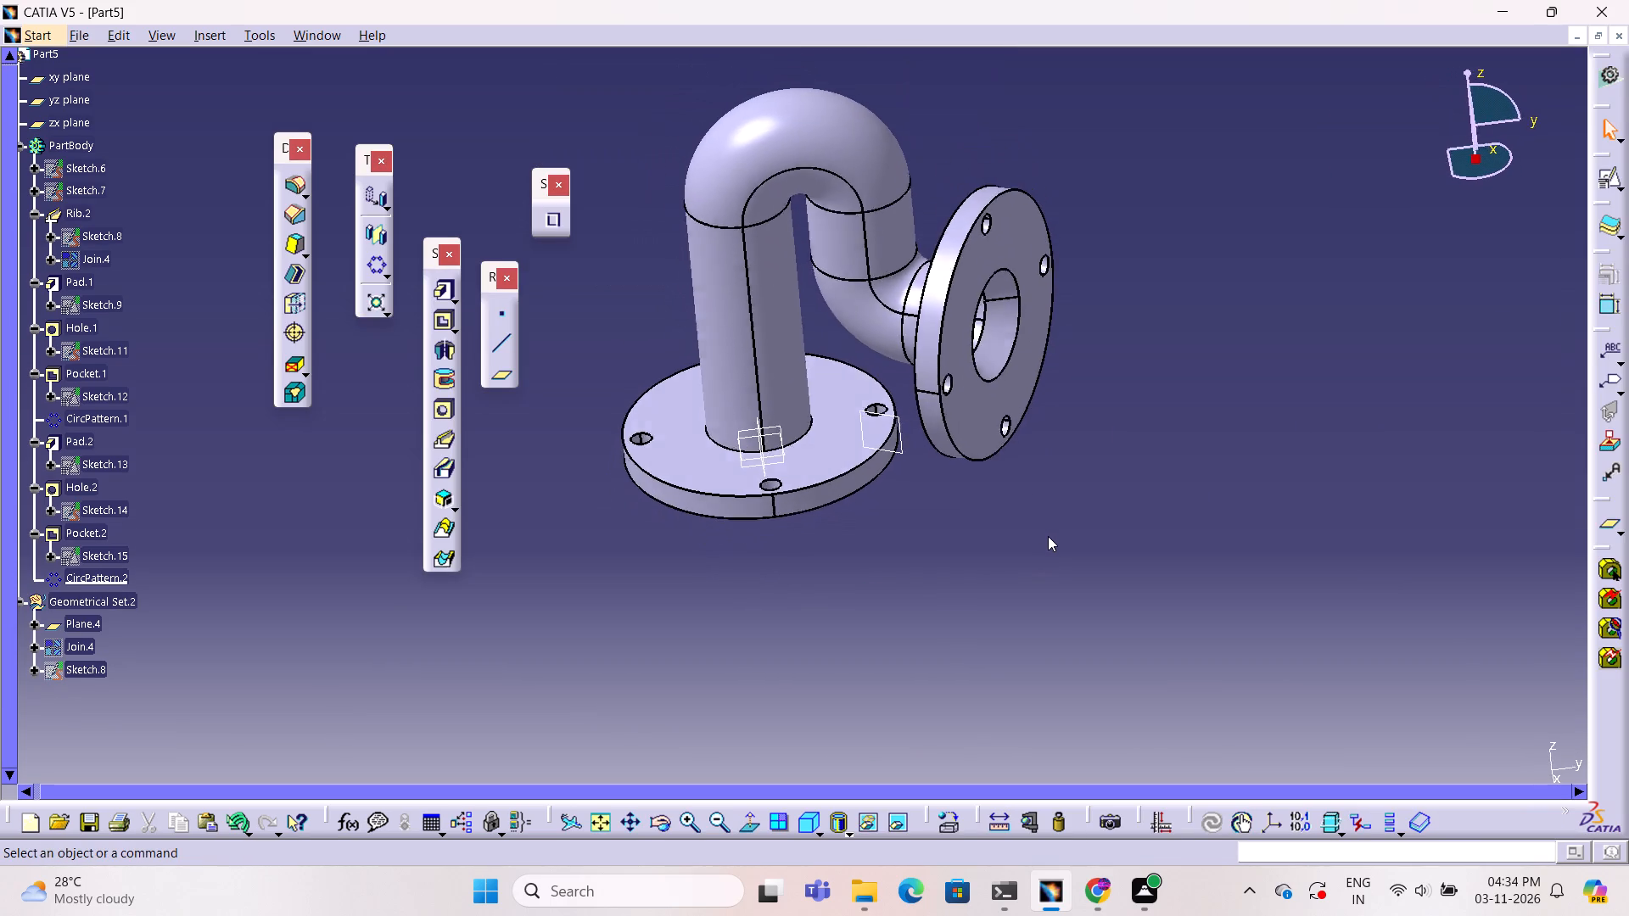
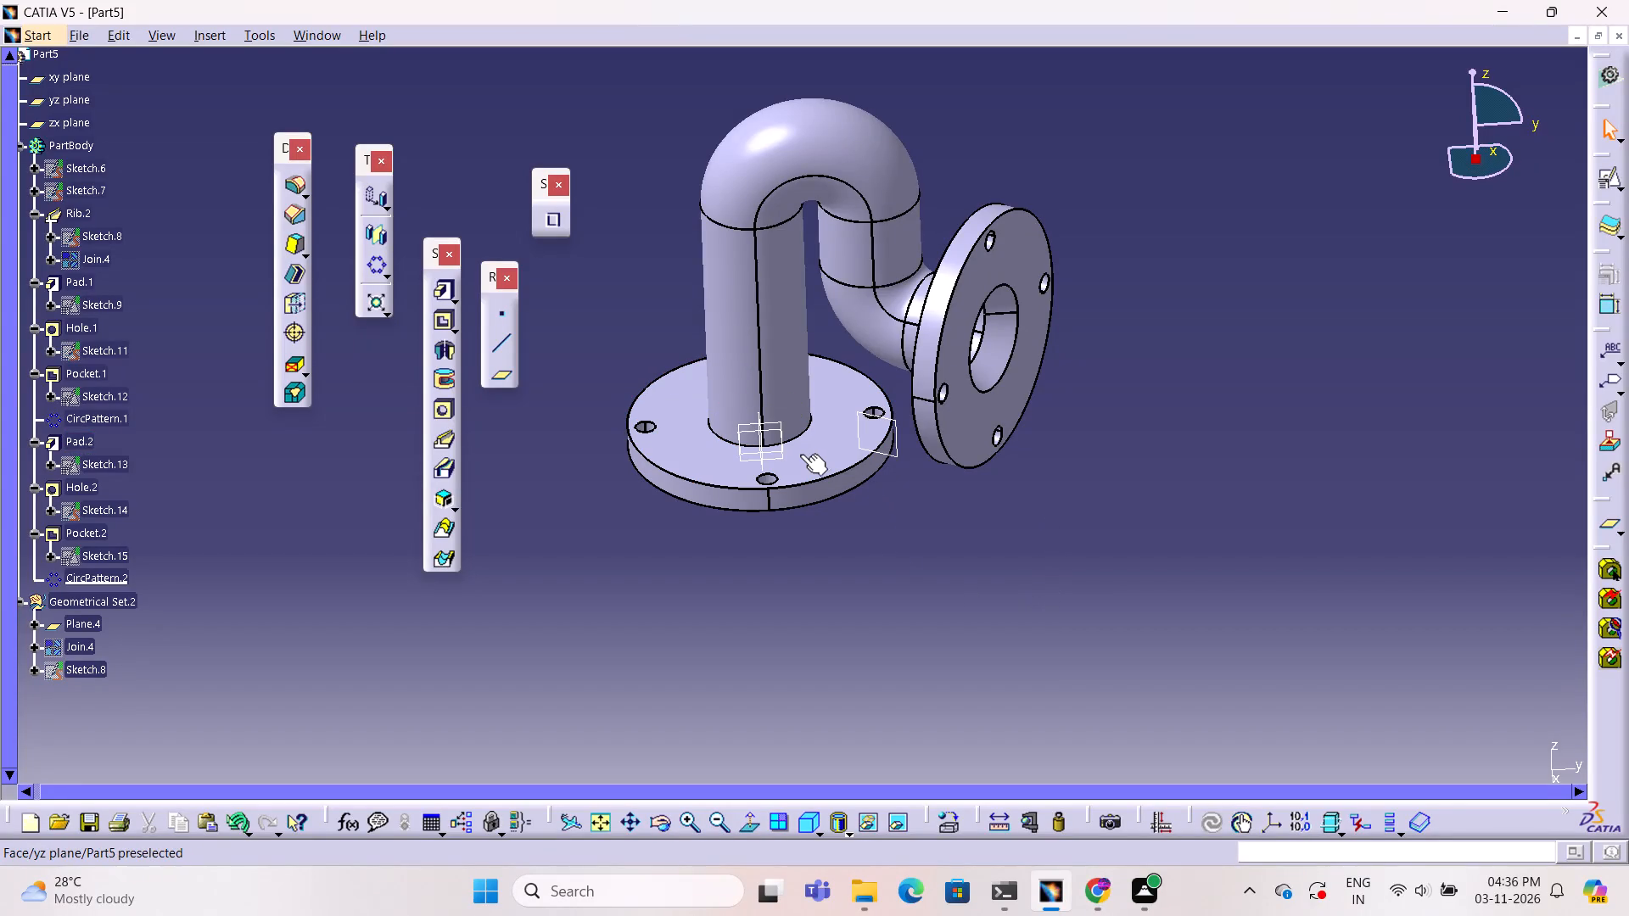
Add a 5 mm edge fillet with tangency propagation where the vertical tube meets the base flange's upper face.
{"action": "left_click", "coordinate": [803, 433]}
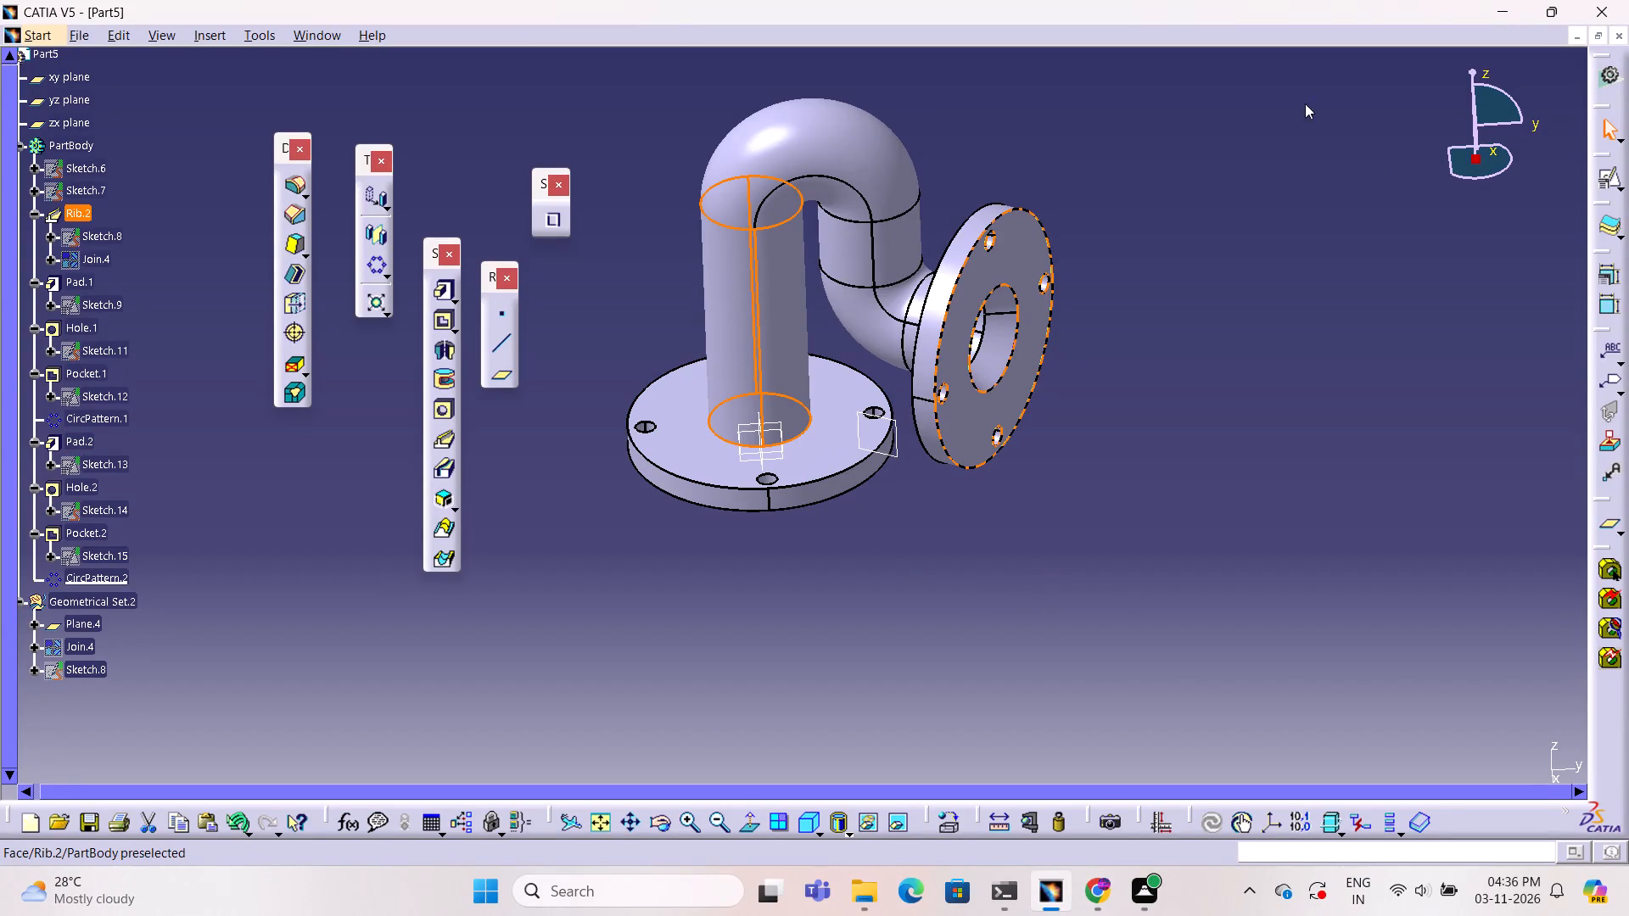
{"action": "left_click", "coordinate": [1465, 396]}
{"action": "left_click", "coordinate": [716, 434]}
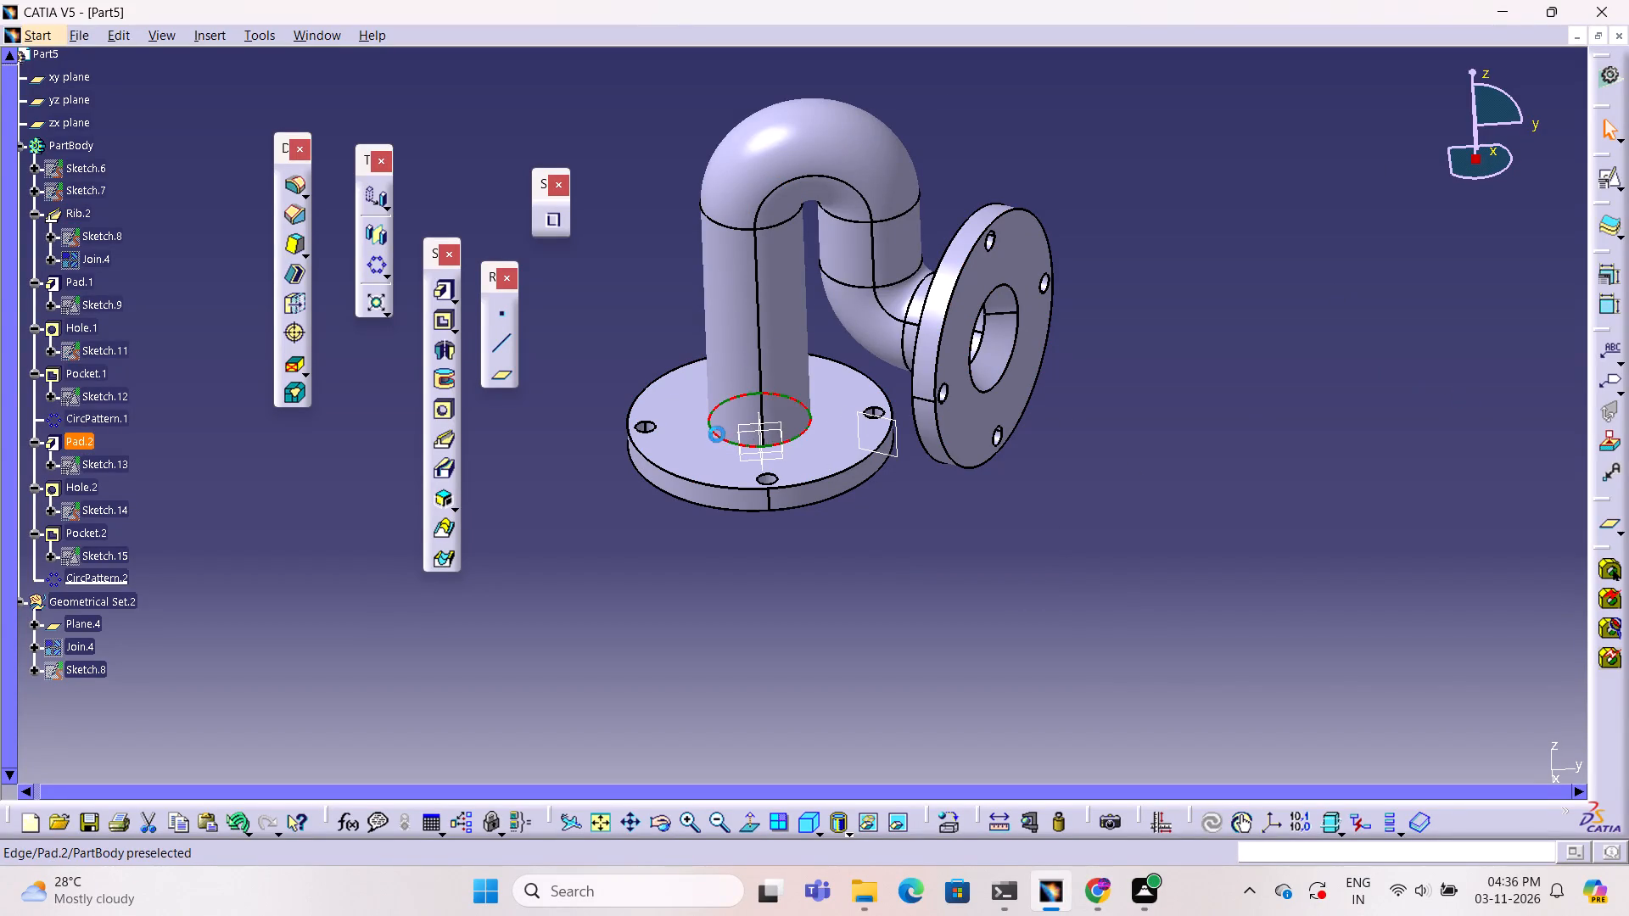
{"action": "left_click", "coordinate": [295, 192]}
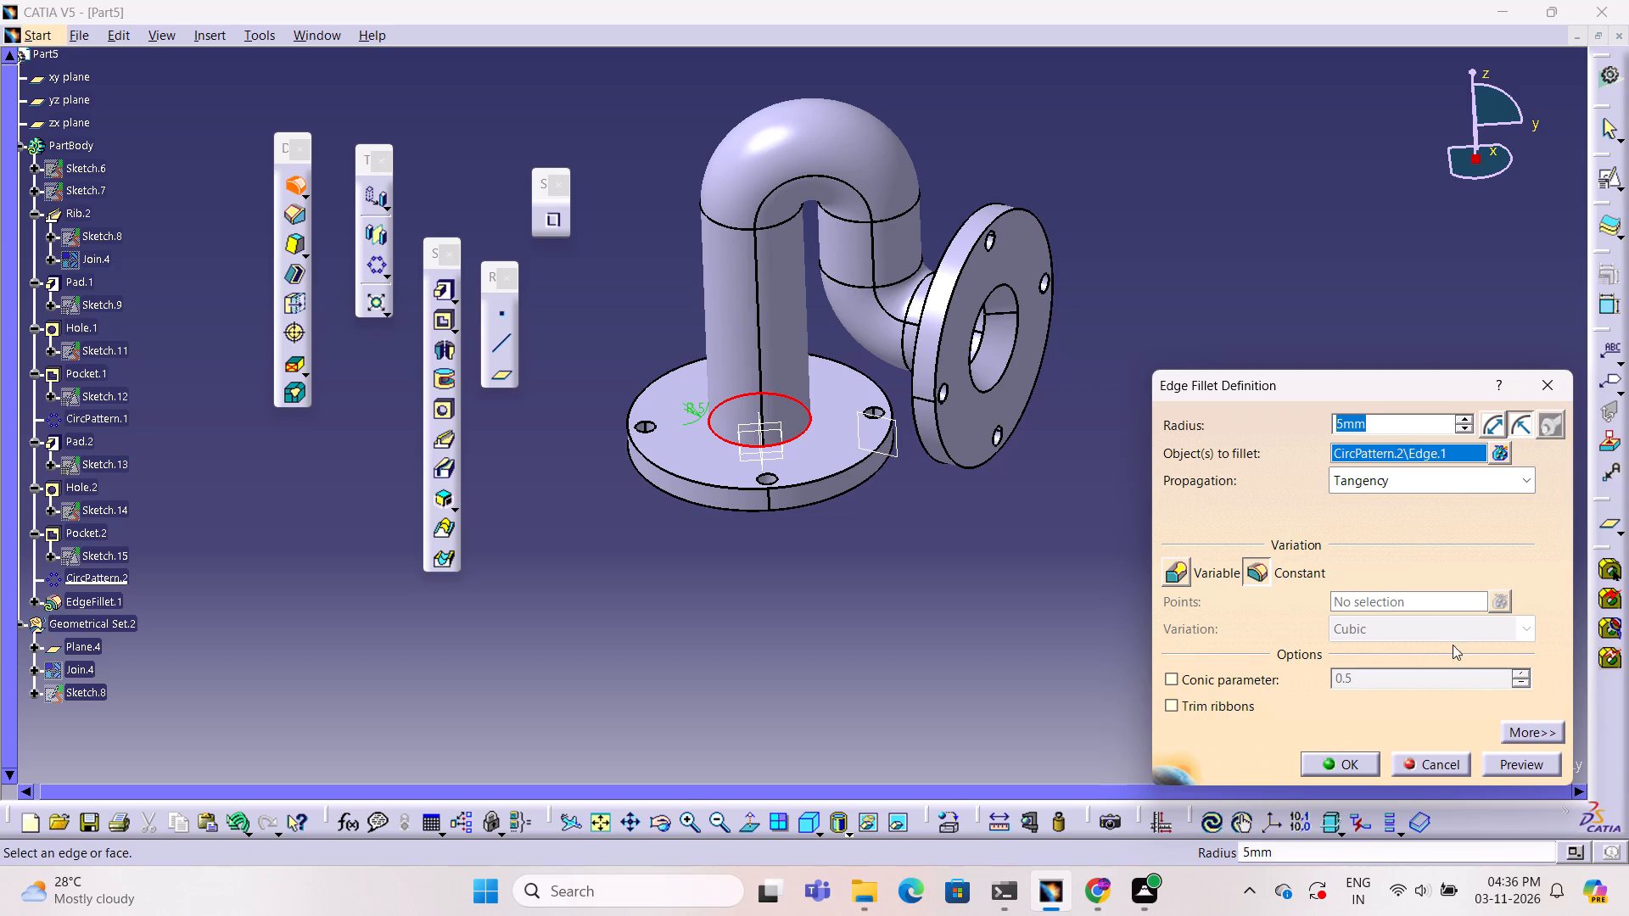
{"action": "left_click", "coordinate": [1532, 757]}
{"action": "middle_click_drag", "start_coordinate": [894, 538], "coordinate": [962, 435]}
{"action": "right_click_drag", "start_coordinate": [894, 538], "coordinate": [962, 435]}
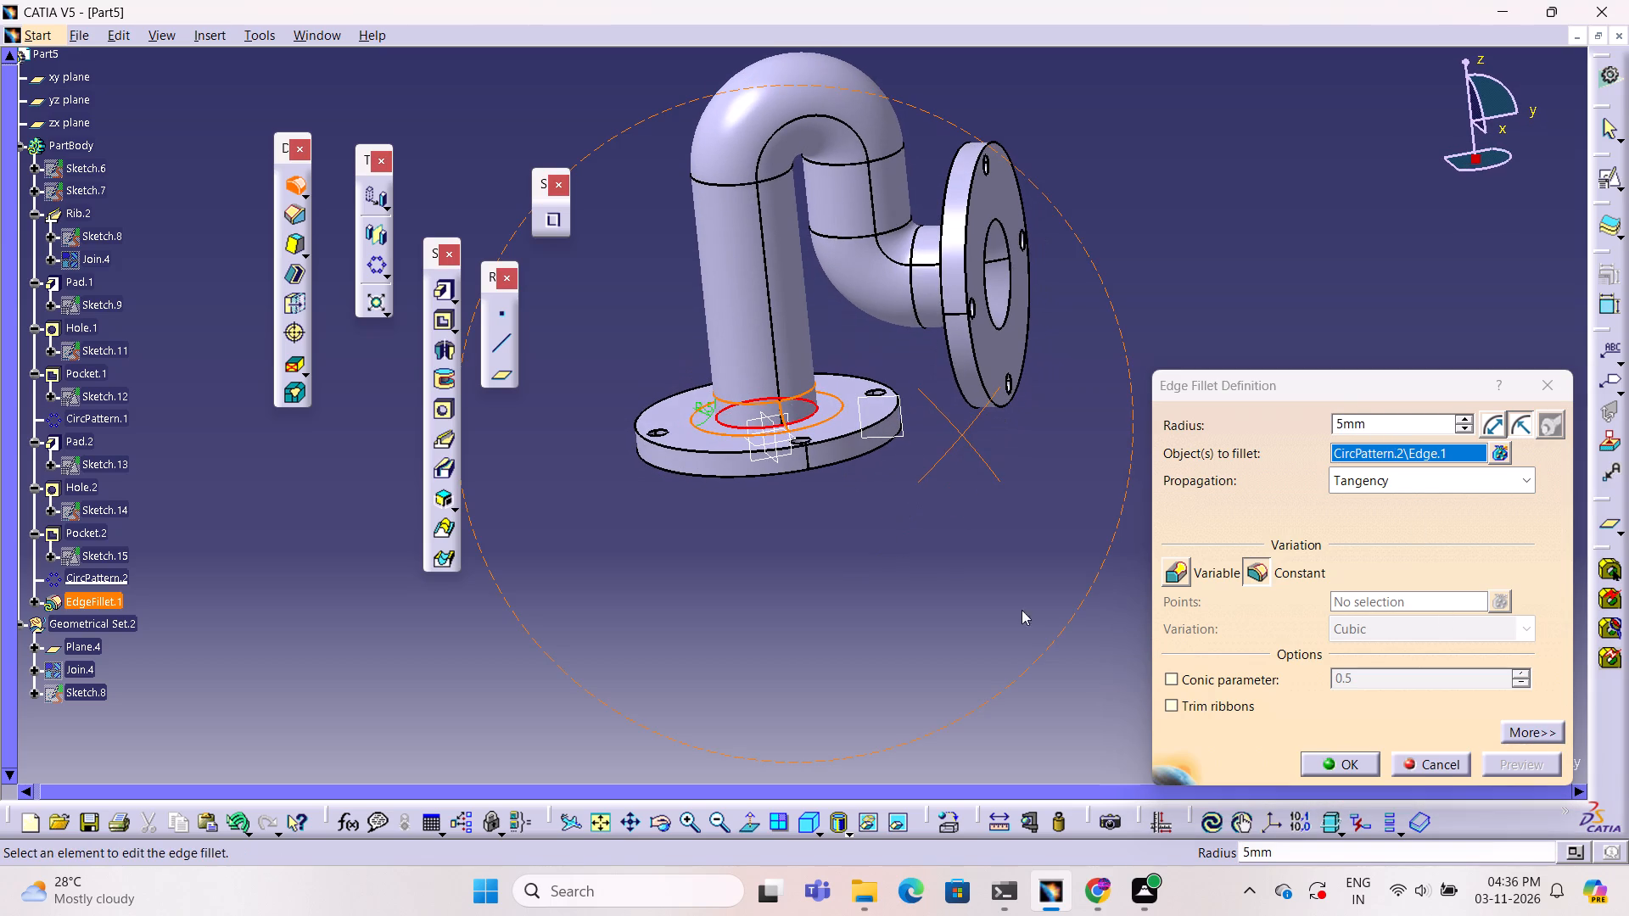
{"action": "left_click", "coordinate": [1352, 760]}
{"action": "left_click", "coordinate": [947, 523]}
Examine the filleted tube joint on the base flange from several angles, including from above and in a standard view.
{"action": "middle_click_drag", "start_coordinate": [953, 517], "coordinate": [899, 557]}
{"action": "right_click_drag", "start_coordinate": [953, 517], "coordinate": [899, 557]}
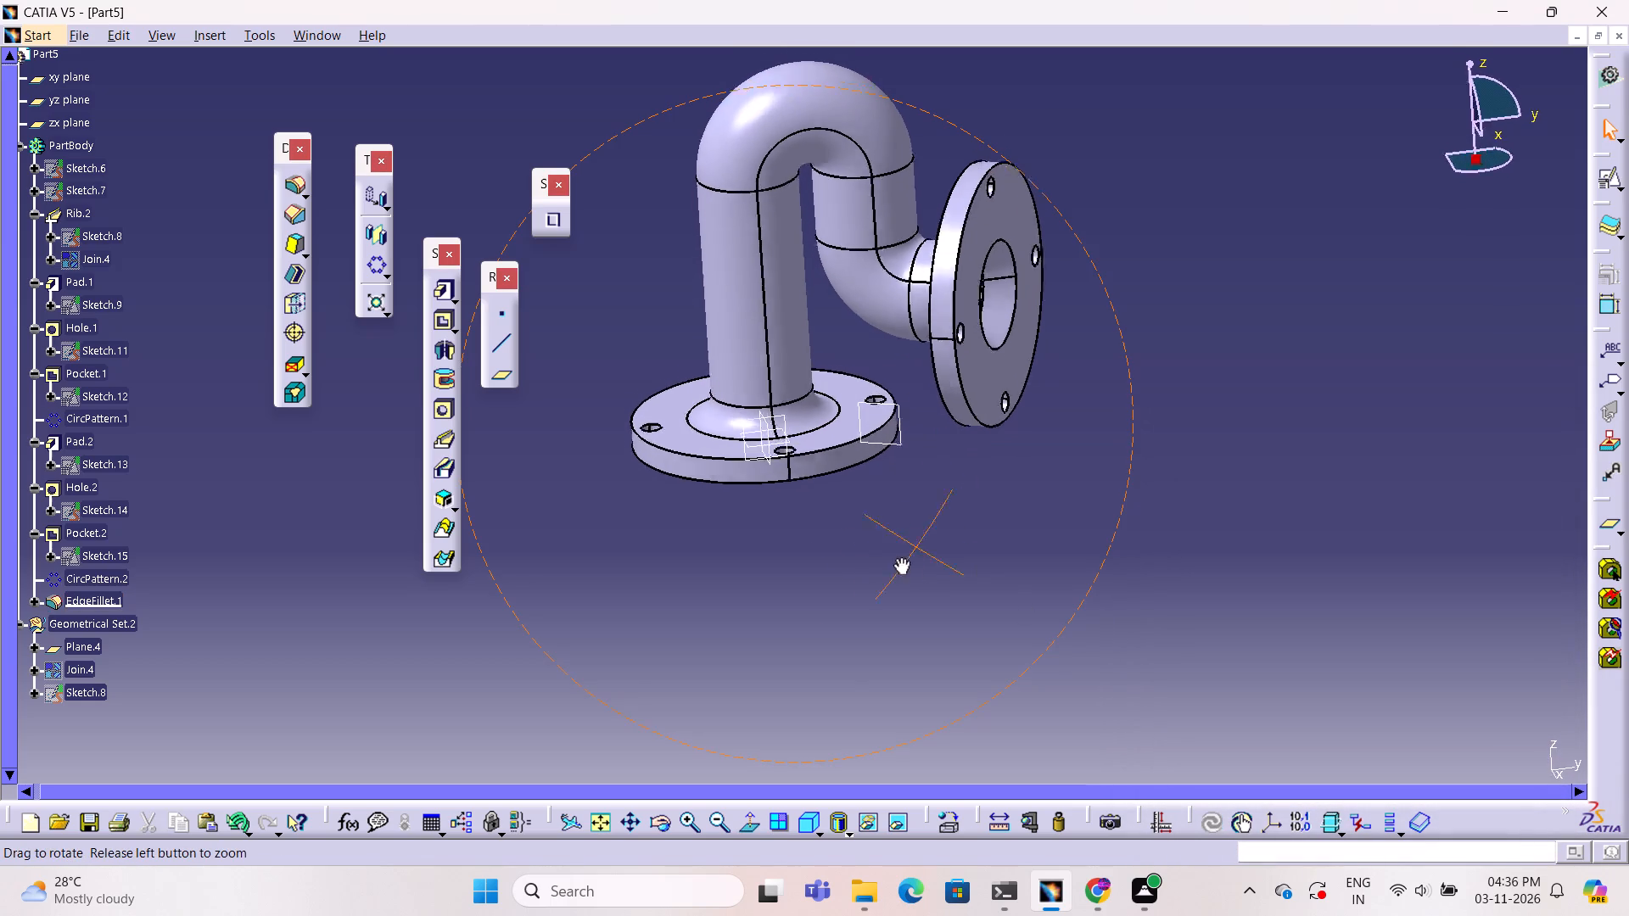
{"action": "middle_click_drag", "start_coordinate": [899, 557], "coordinate": [787, 788]}
{"action": "right_click_drag", "start_coordinate": [899, 557], "coordinate": [787, 788]}
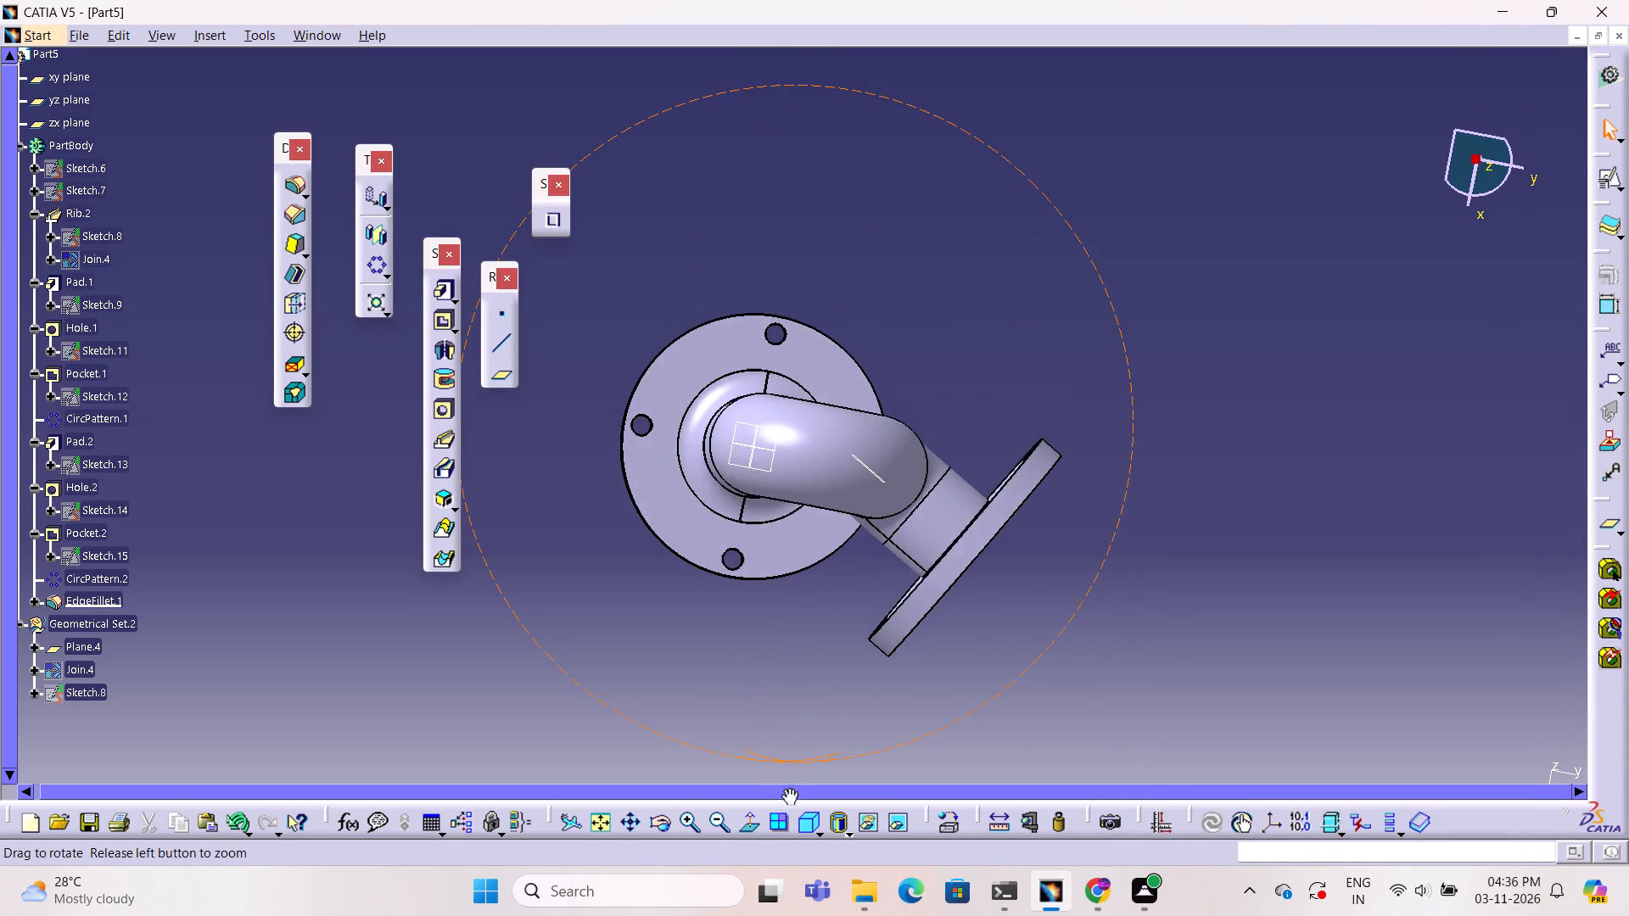
{"action": "middle_click_drag", "start_coordinate": [787, 788], "coordinate": [747, 779]}
{"action": "right_click_drag", "start_coordinate": [787, 788], "coordinate": [747, 779]}
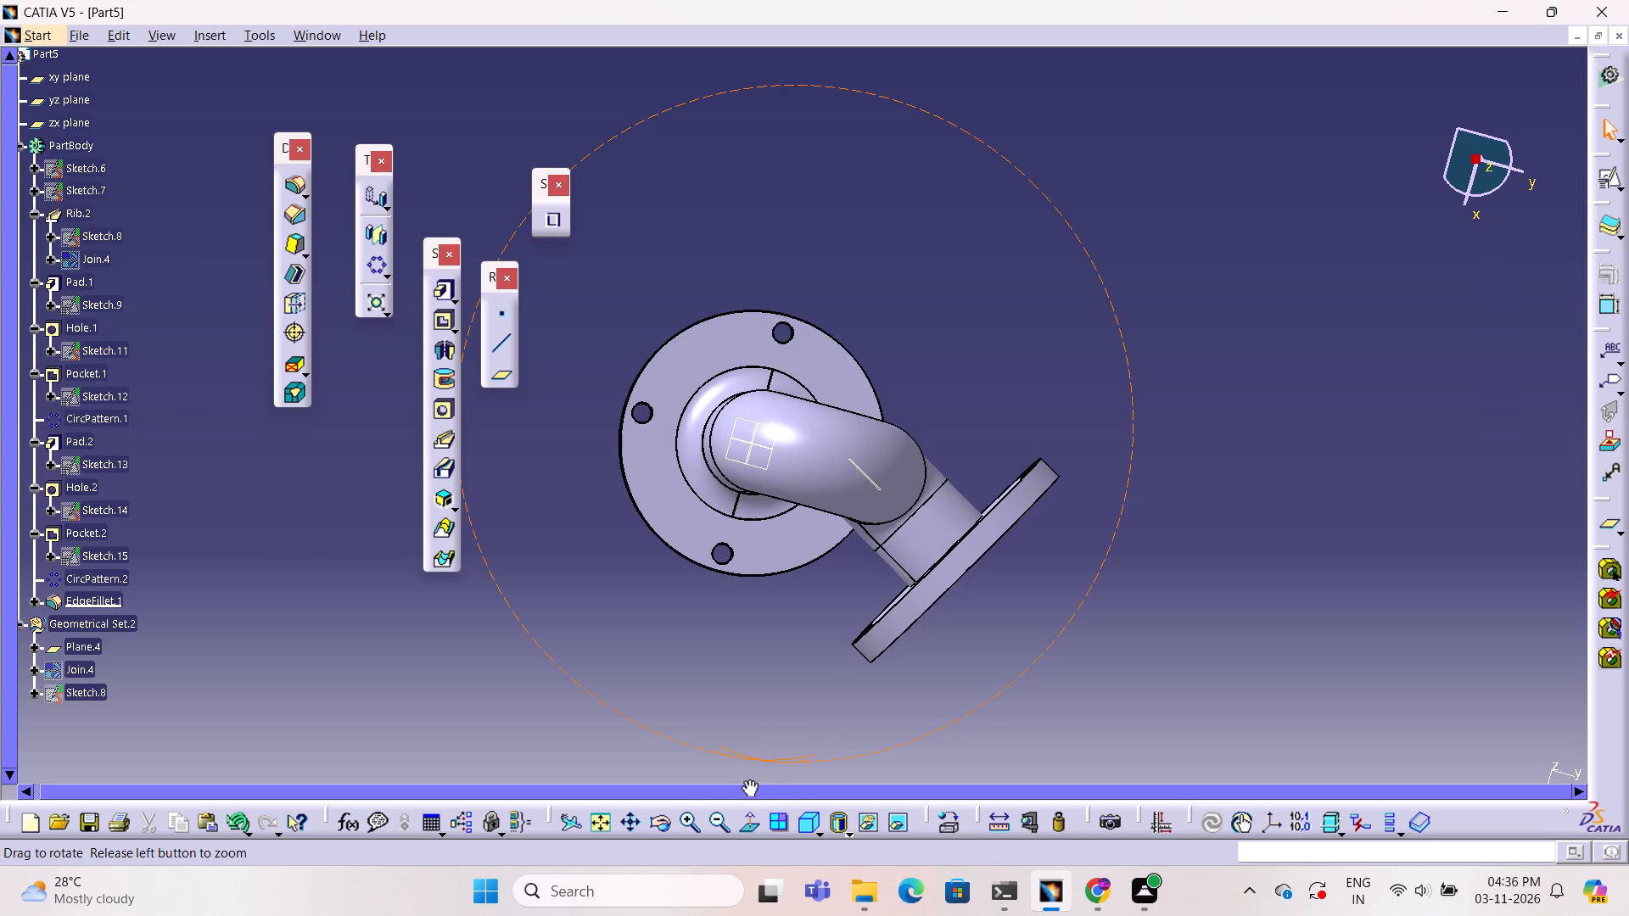
{"action": "middle_click_drag", "start_coordinate": [747, 779], "coordinate": [731, 793]}
{"action": "right_click_drag", "start_coordinate": [747, 779], "coordinate": [731, 793]}
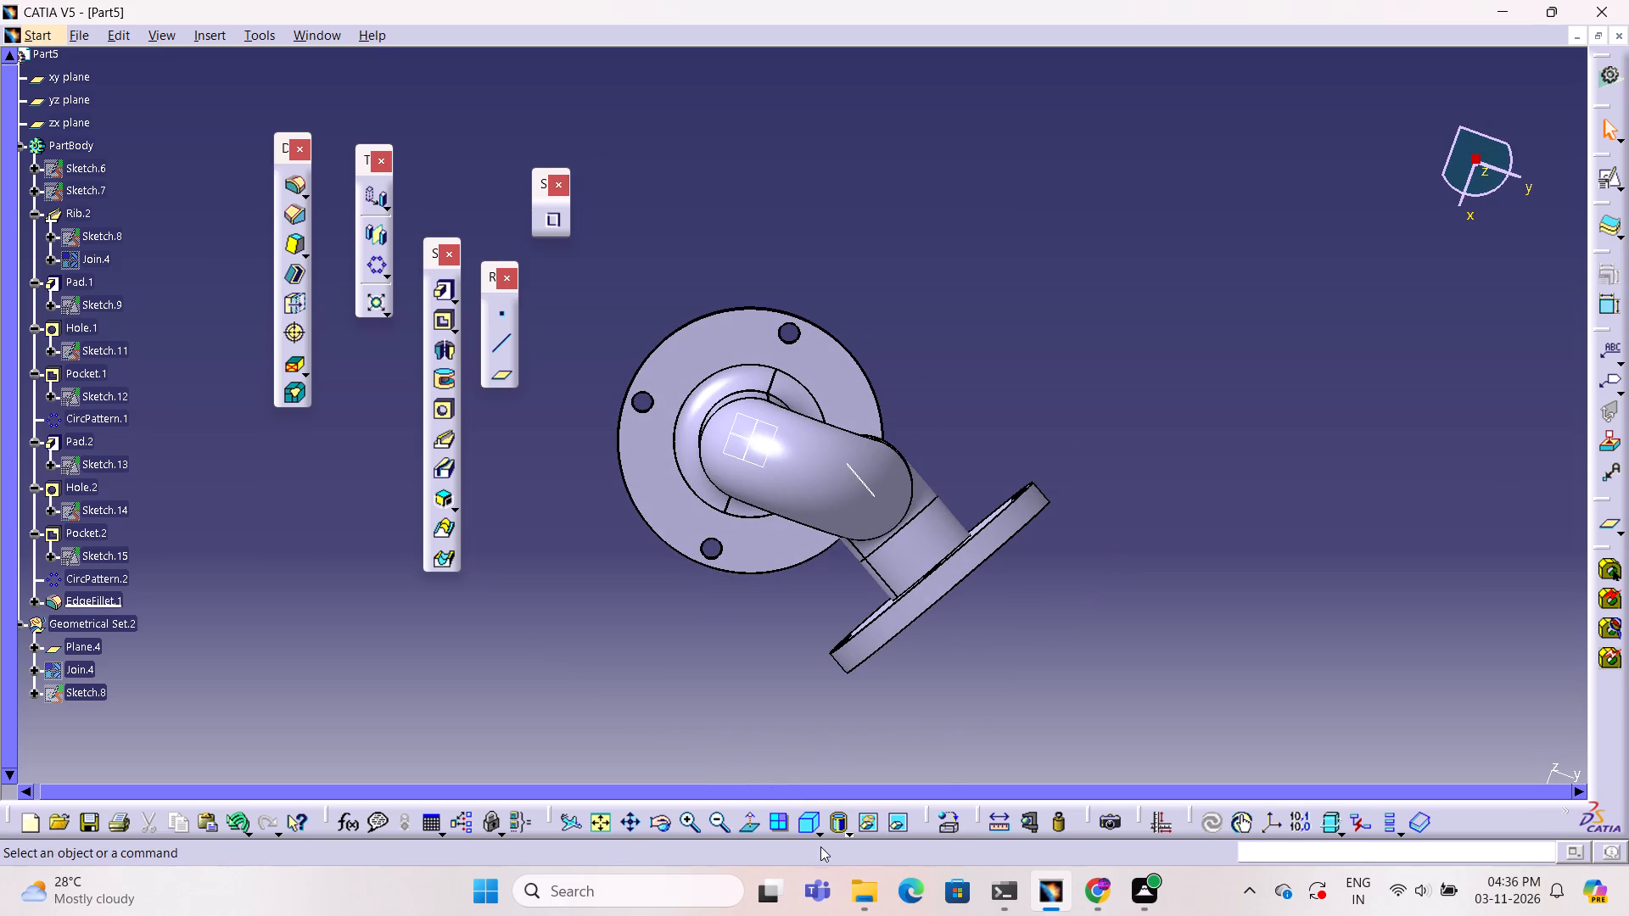
{"action": "left_click", "coordinate": [821, 834]}
{"action": "left_click", "coordinate": [842, 780]}
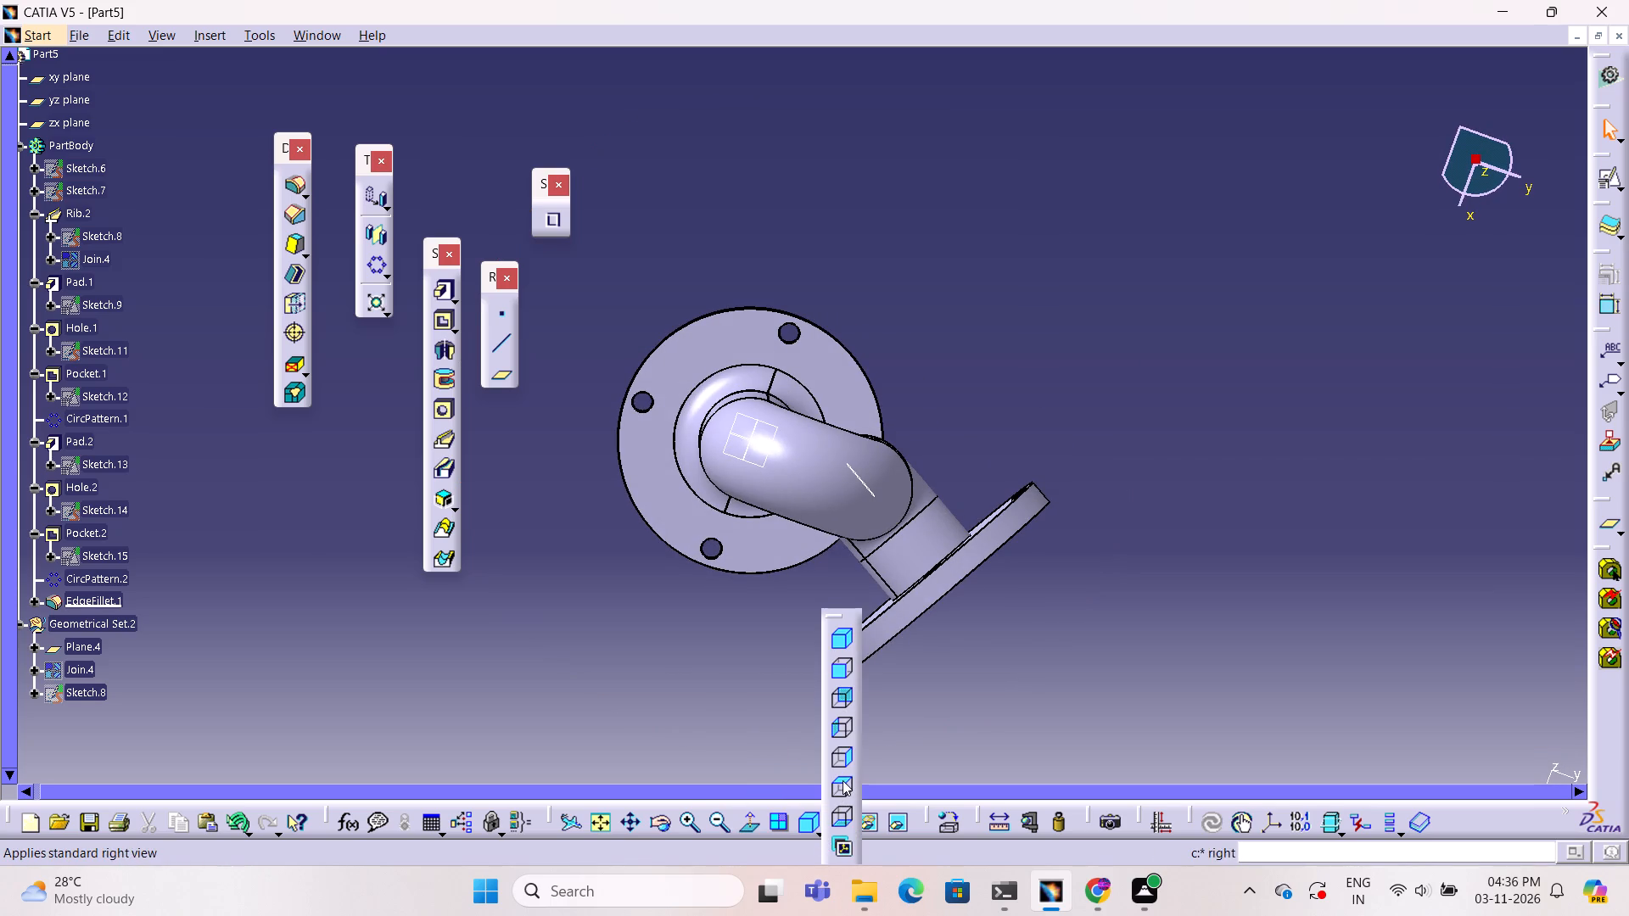
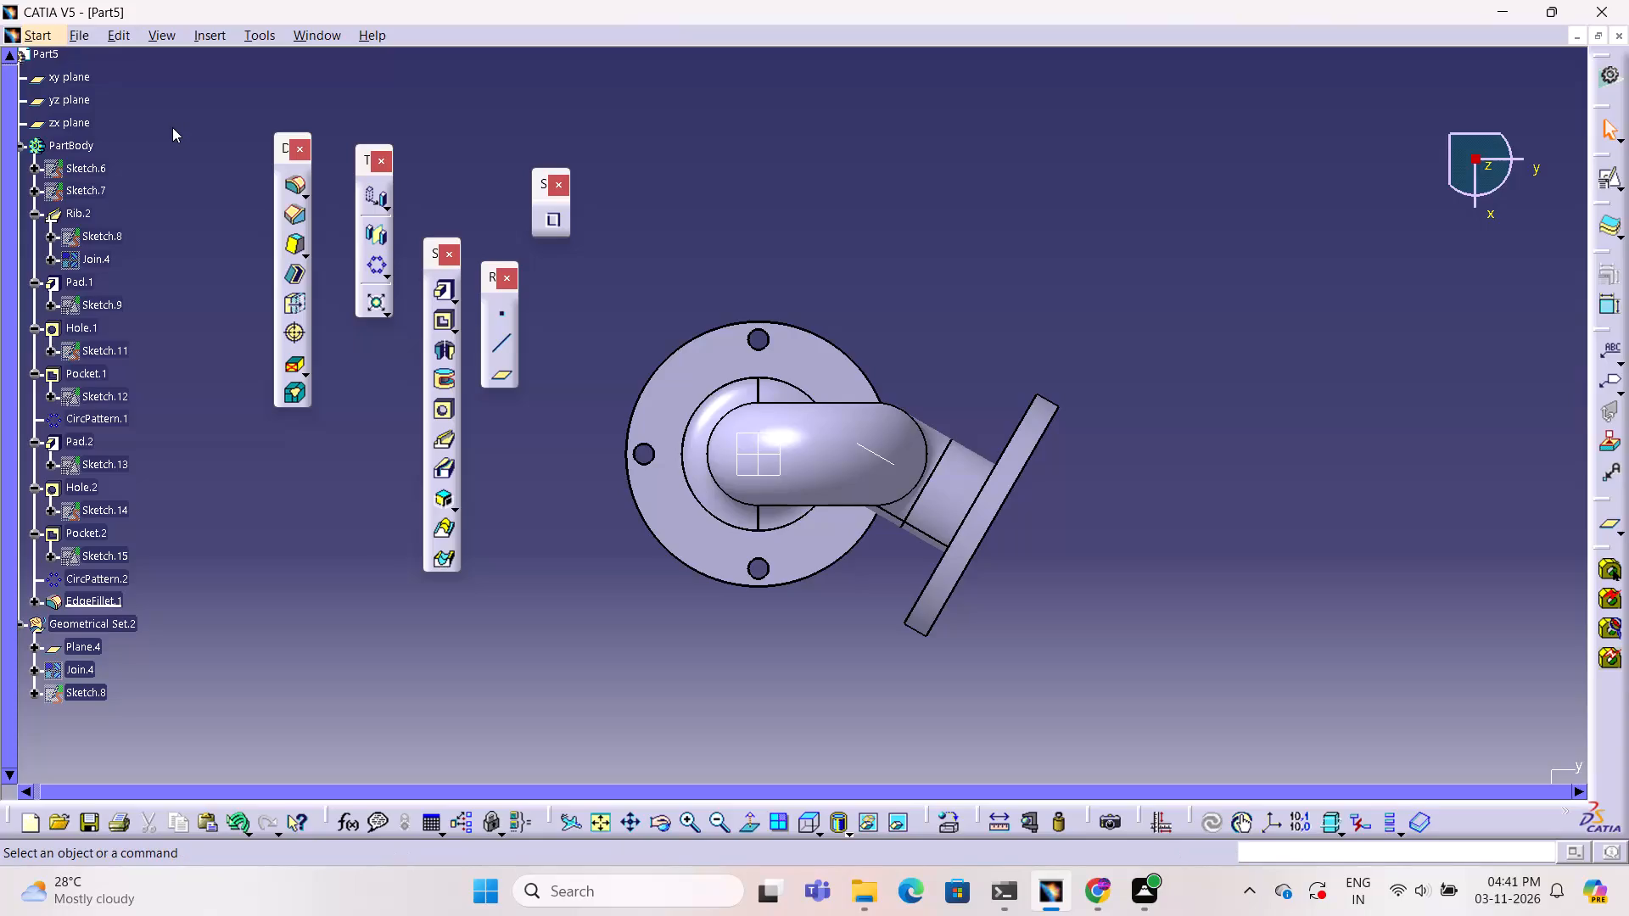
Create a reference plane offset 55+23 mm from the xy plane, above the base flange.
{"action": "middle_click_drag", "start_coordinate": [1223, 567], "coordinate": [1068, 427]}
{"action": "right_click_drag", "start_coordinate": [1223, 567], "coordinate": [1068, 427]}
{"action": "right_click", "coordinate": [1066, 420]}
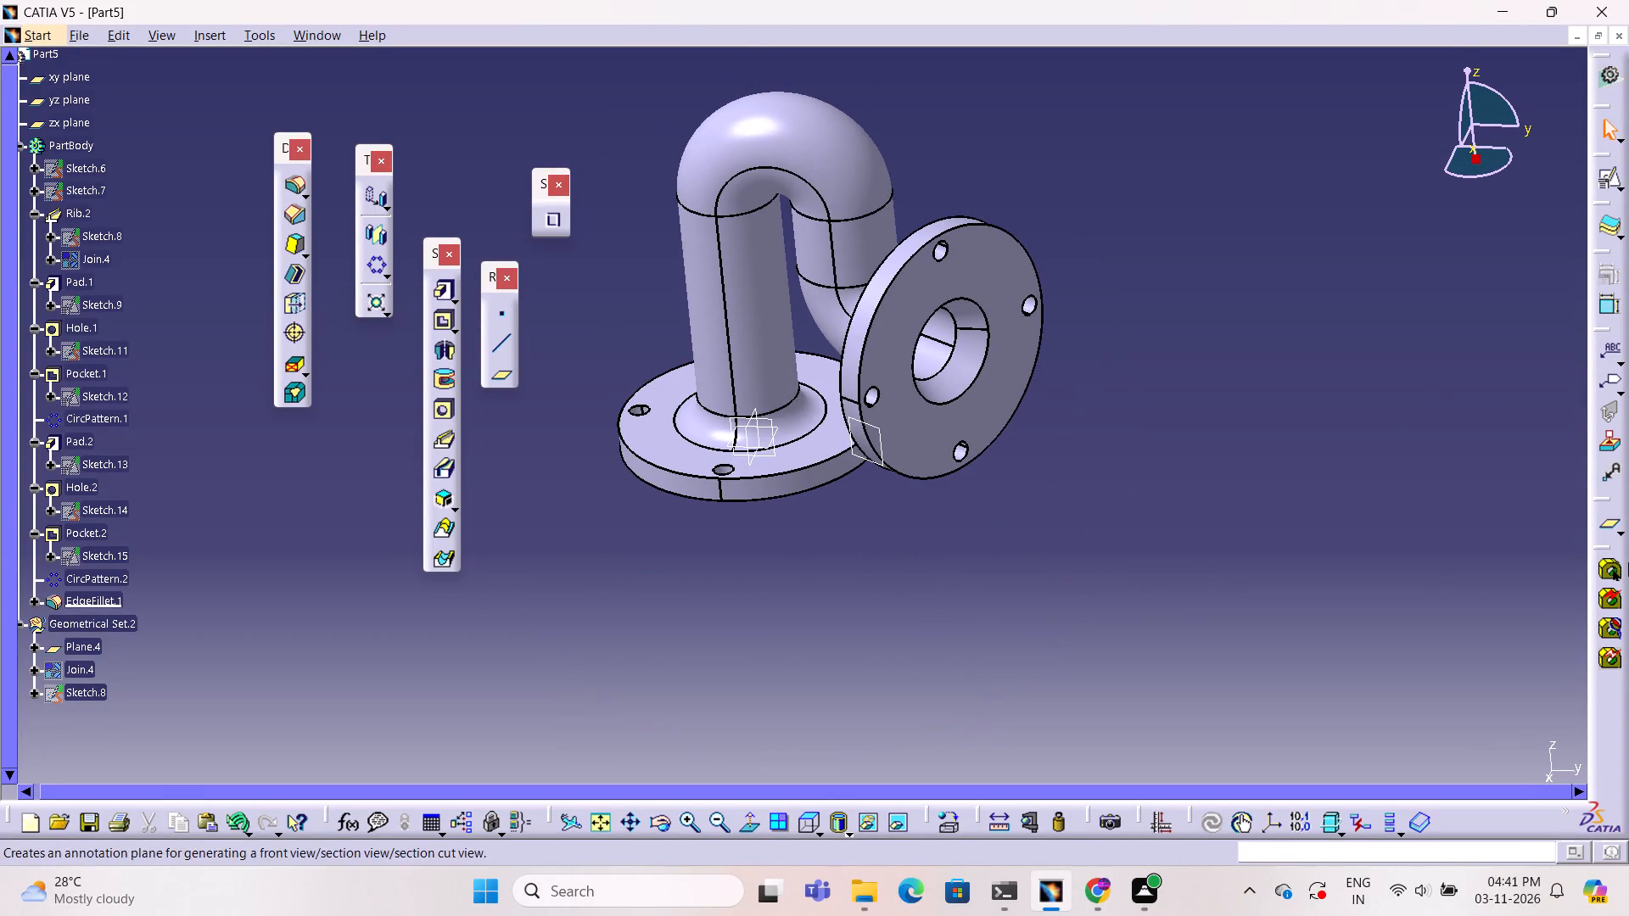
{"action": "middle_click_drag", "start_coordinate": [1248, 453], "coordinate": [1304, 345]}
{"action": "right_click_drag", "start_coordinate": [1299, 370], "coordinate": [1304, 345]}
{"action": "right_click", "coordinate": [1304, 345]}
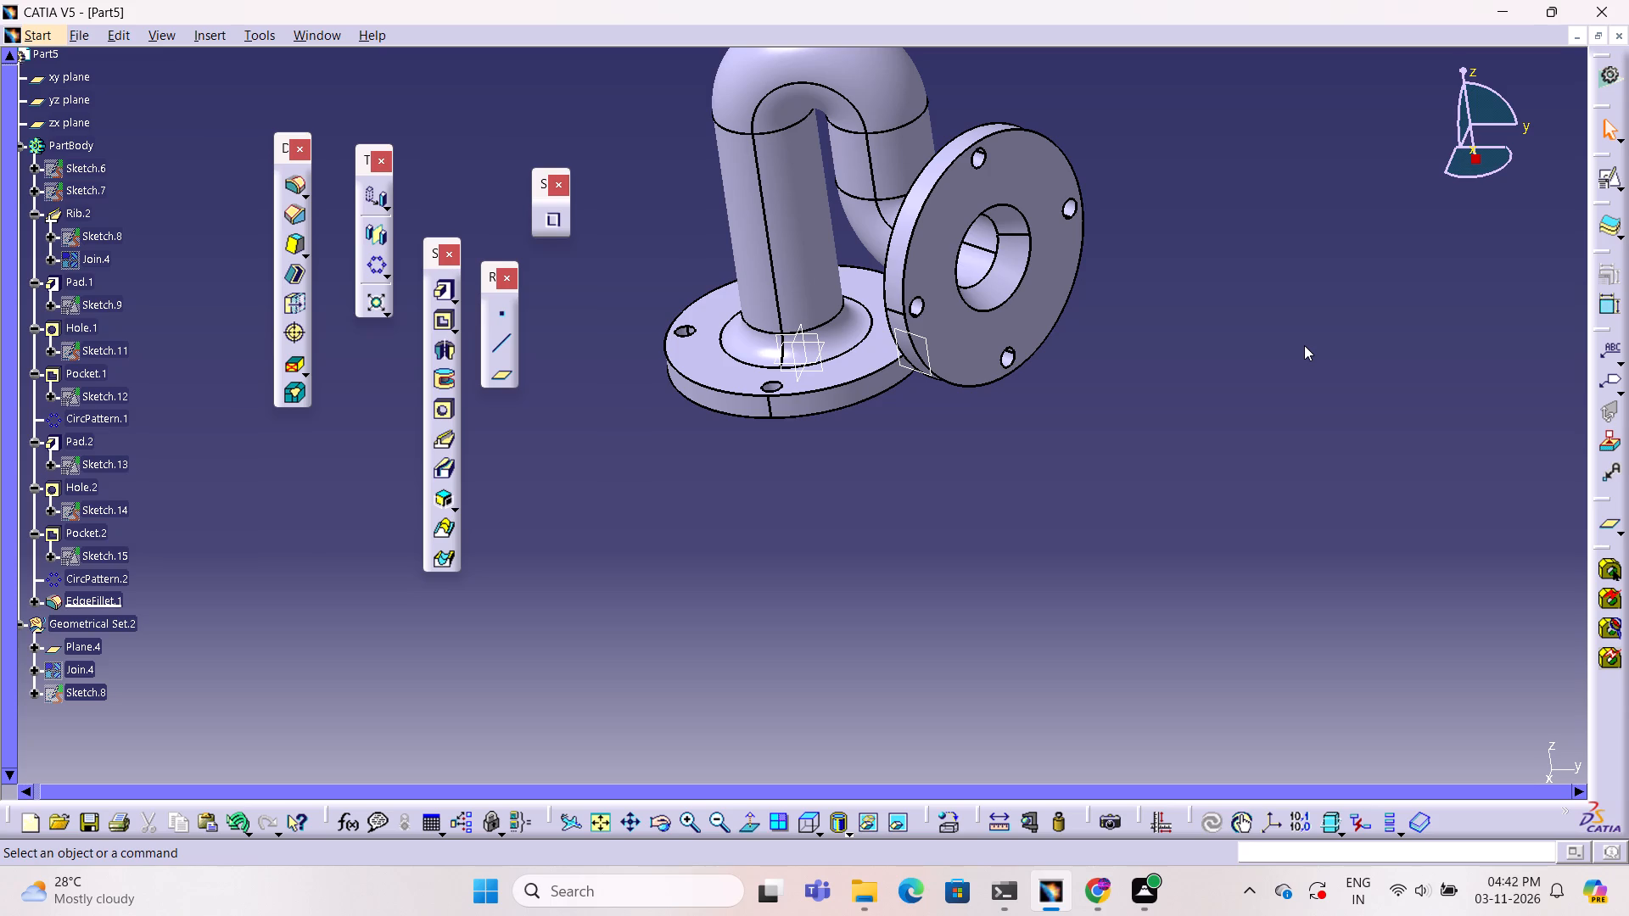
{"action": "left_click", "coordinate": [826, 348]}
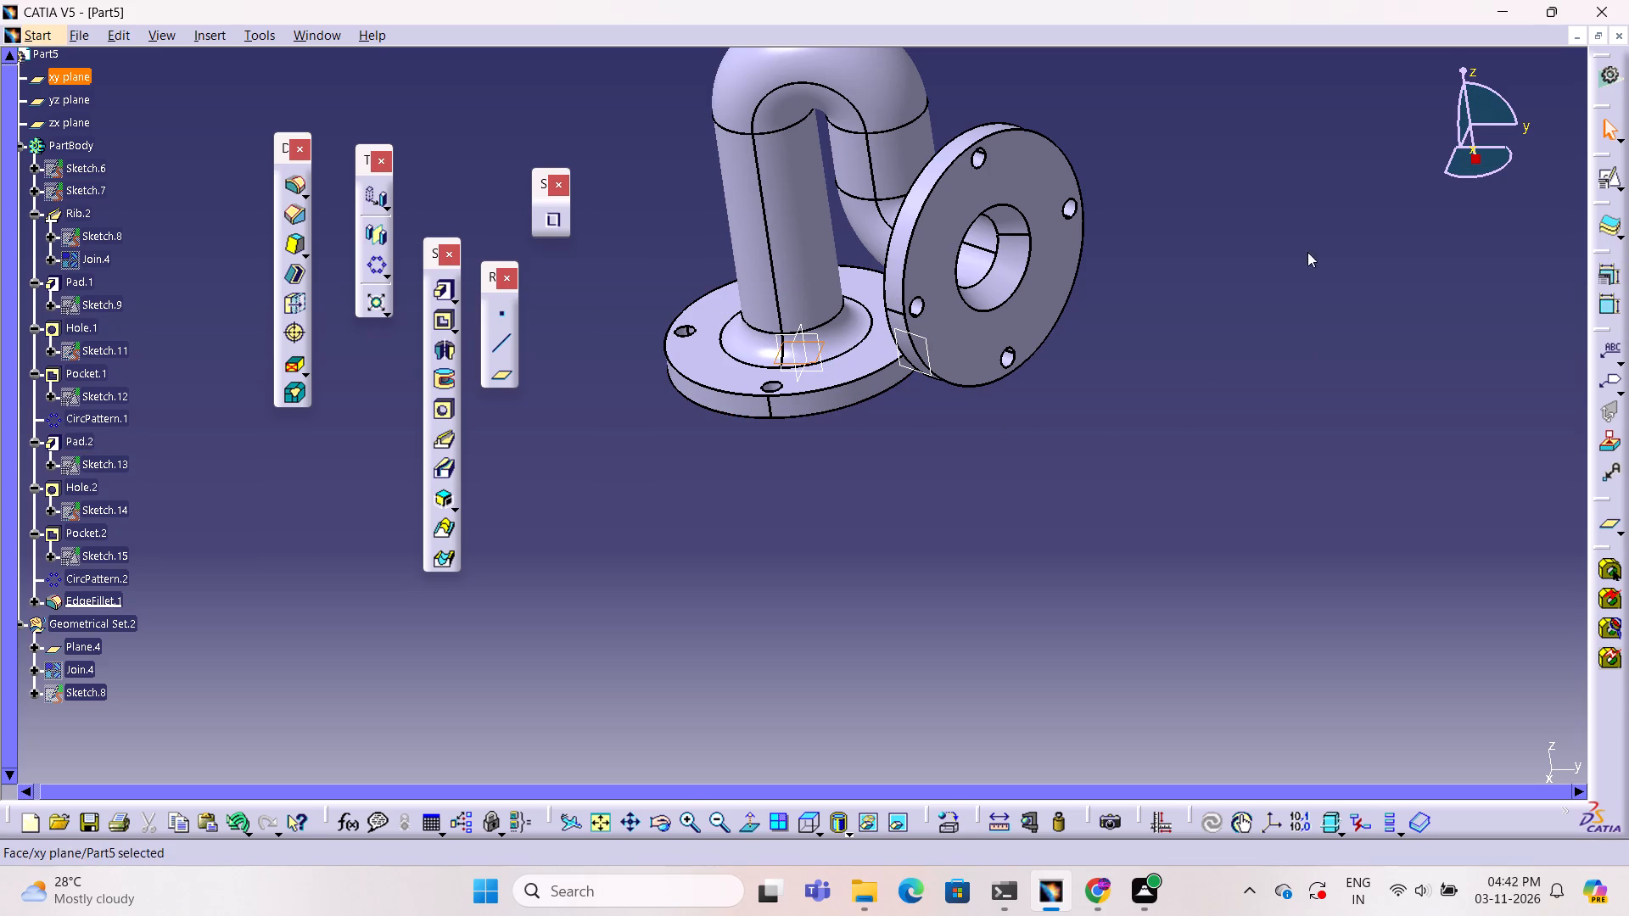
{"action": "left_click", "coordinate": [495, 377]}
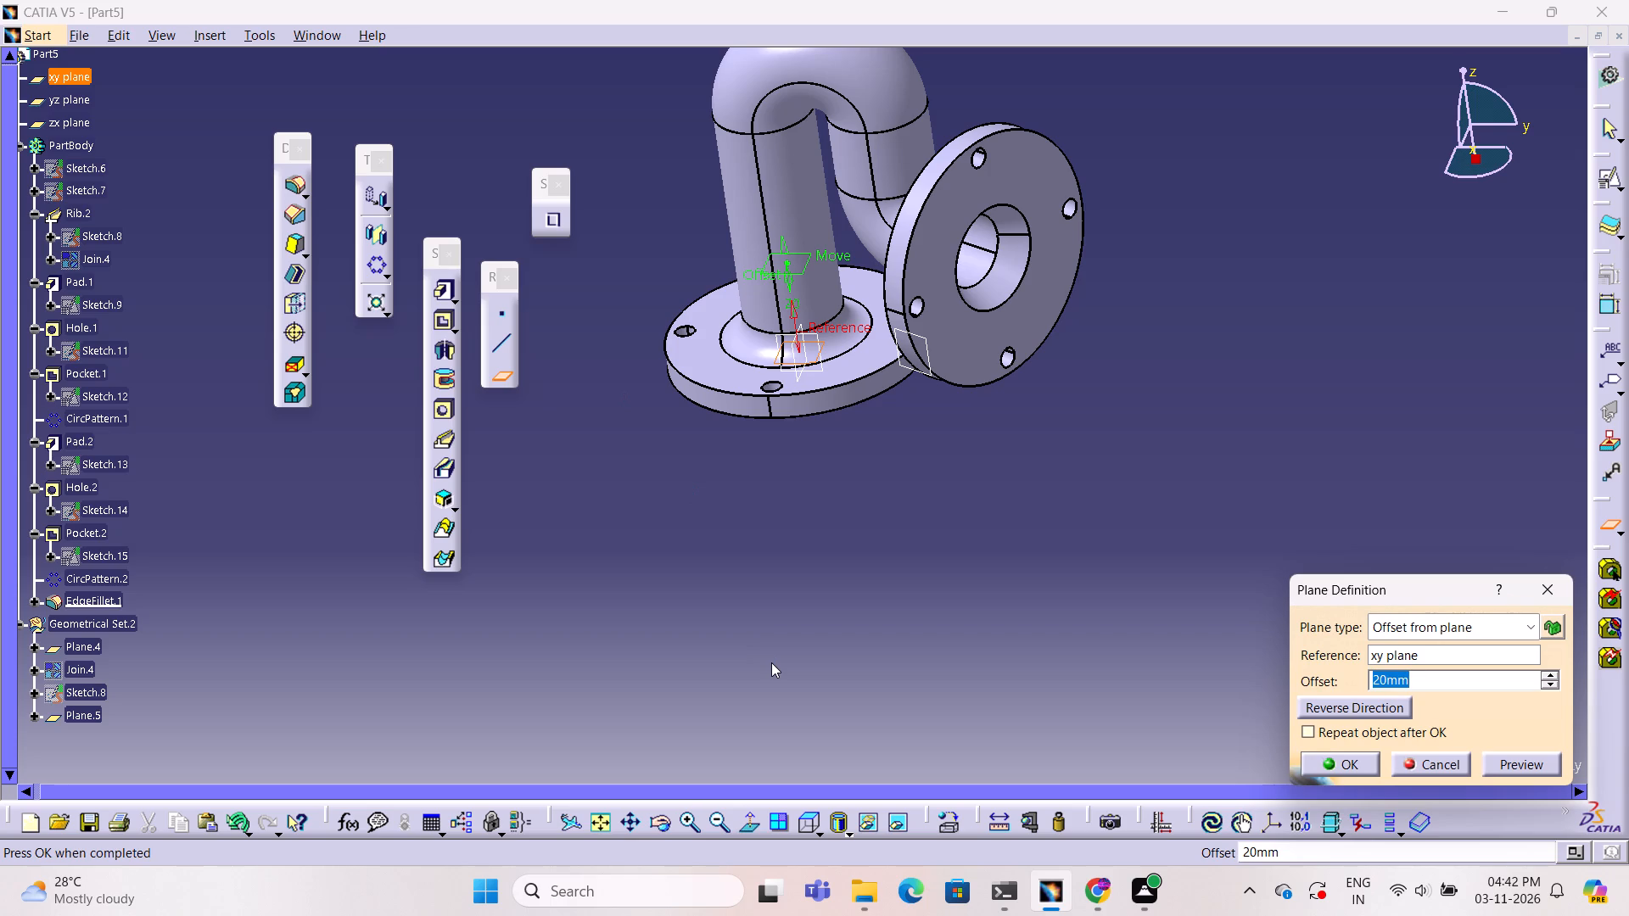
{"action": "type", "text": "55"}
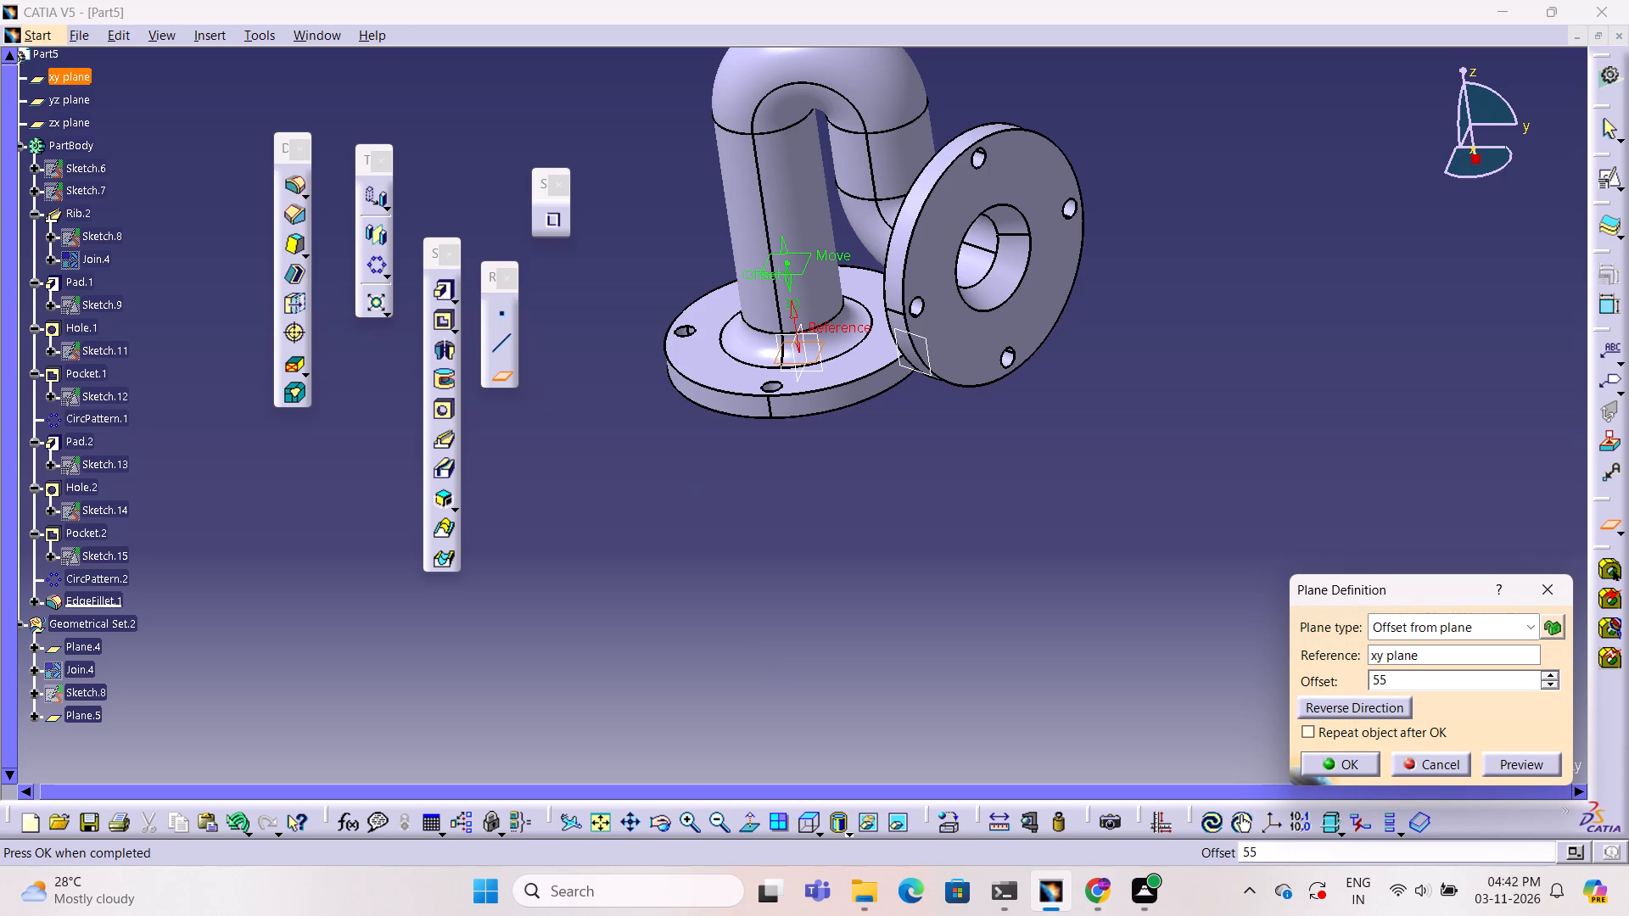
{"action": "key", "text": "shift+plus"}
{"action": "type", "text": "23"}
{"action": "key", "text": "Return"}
Examine the new offset plane's position relative to the top of the tube's upper bend from several angles.
{"action": "middle_click_drag", "start_coordinate": [965, 519], "coordinate": [988, 589], "text": "ctrl"}
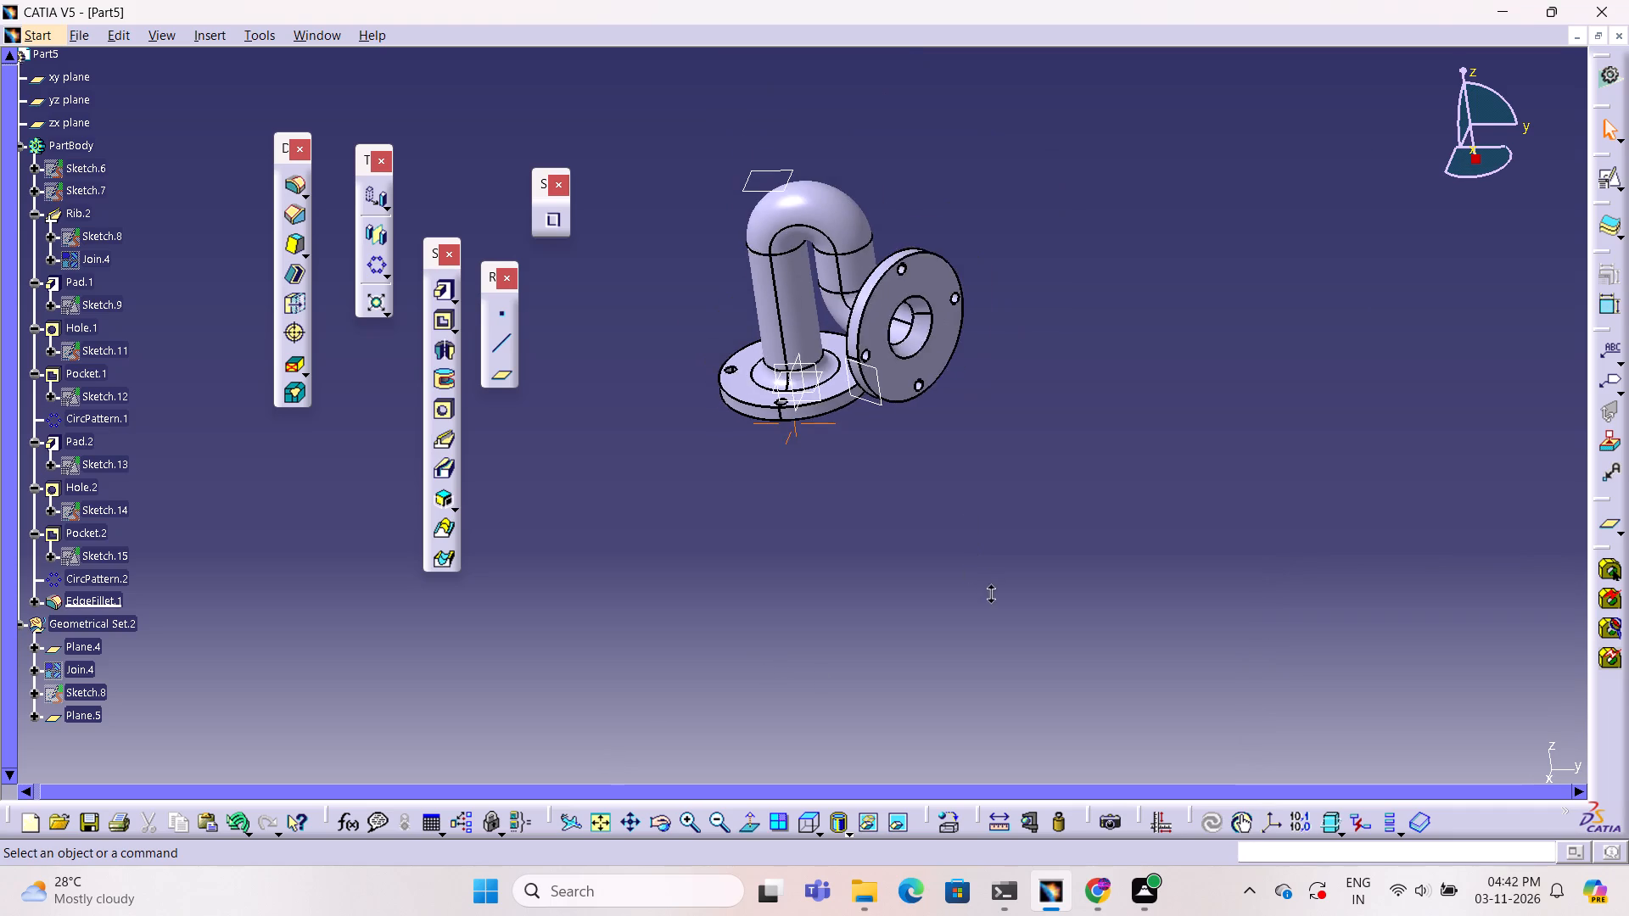
{"action": "middle_click_drag", "start_coordinate": [988, 589], "coordinate": [988, 590], "text": "ctrl"}
{"action": "middle_click_drag", "start_coordinate": [931, 540], "coordinate": [1066, 471]}
{"action": "middle_click_drag", "start_coordinate": [889, 543], "coordinate": [898, 612], "text": "ctrl"}
{"action": "middle_click_drag", "start_coordinate": [724, 568], "coordinate": [884, 393]}
{"action": "right_click_drag", "start_coordinate": [735, 556], "coordinate": [884, 393], "text": "ctrl"}
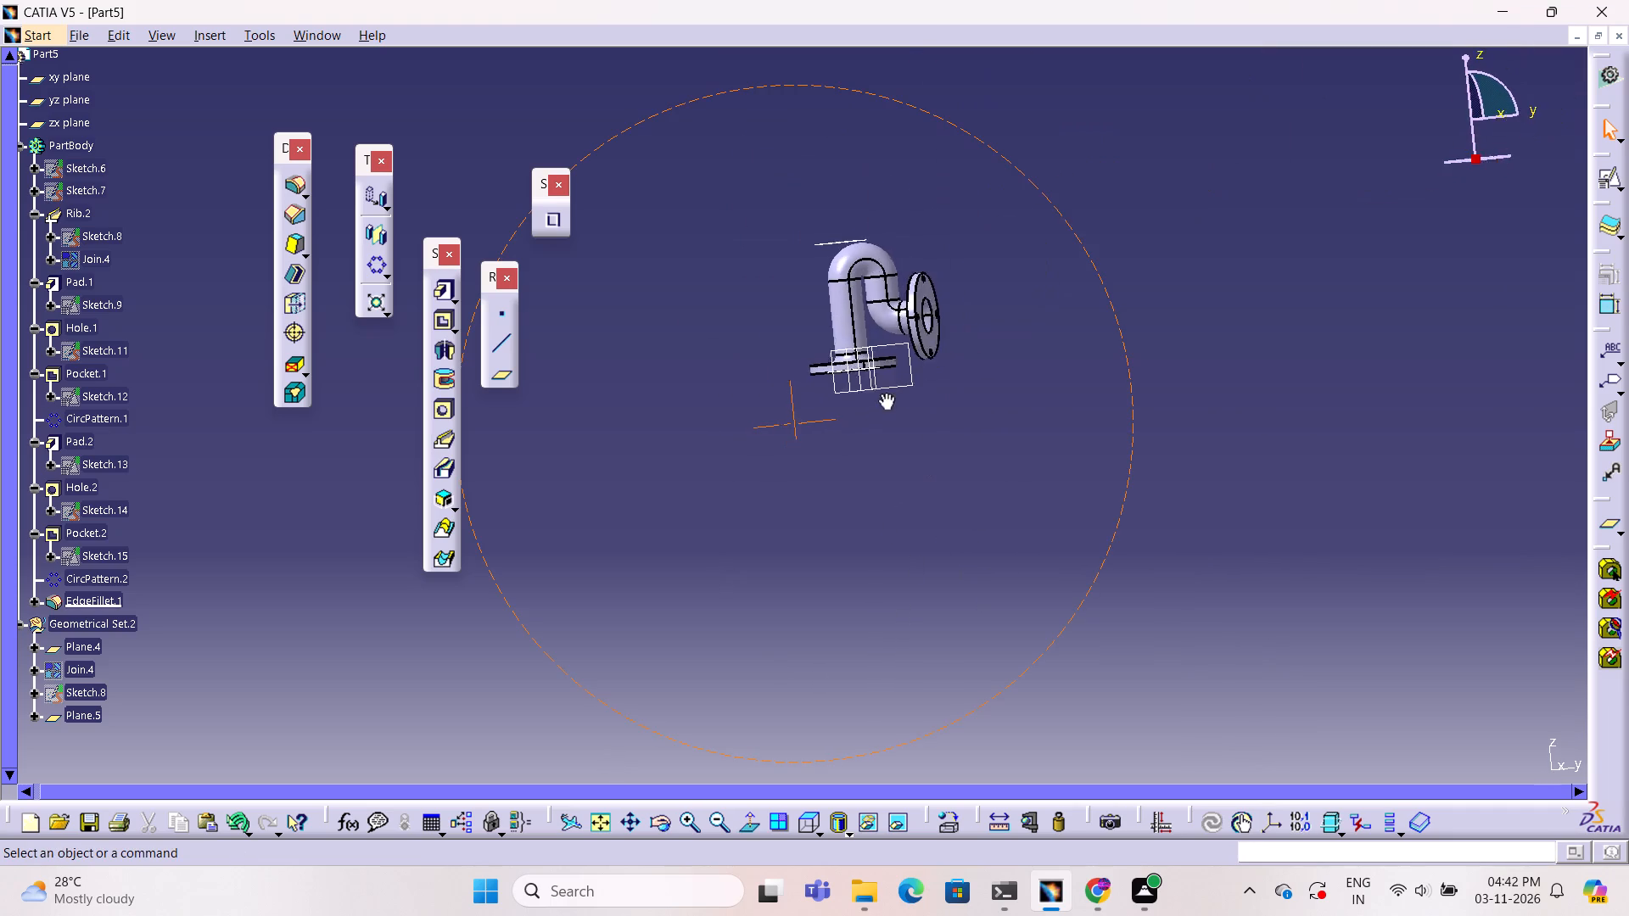
{"action": "middle_click_drag", "start_coordinate": [884, 393], "coordinate": [921, 435]}
{"action": "right_click_drag", "start_coordinate": [884, 393], "coordinate": [921, 435], "text": "ctrl"}
{"action": "middle_click_drag", "start_coordinate": [915, 438], "coordinate": [939, 356], "text": "ctrl"}
{"action": "middle_click_drag", "start_coordinate": [1029, 487], "coordinate": [965, 572]}
{"action": "middle_click_drag", "start_coordinate": [964, 546], "coordinate": [964, 518], "text": "ctrl"}
{"action": "middle_click_drag", "start_coordinate": [988, 481], "coordinate": [932, 540]}
{"action": "middle_click", "coordinate": [932, 541]}
{"action": "middle_click", "coordinate": [928, 543]}
{"action": "middle_click", "coordinate": [928, 544]}
{"action": "middle_click_drag", "start_coordinate": [932, 389], "coordinate": [1124, 554]}
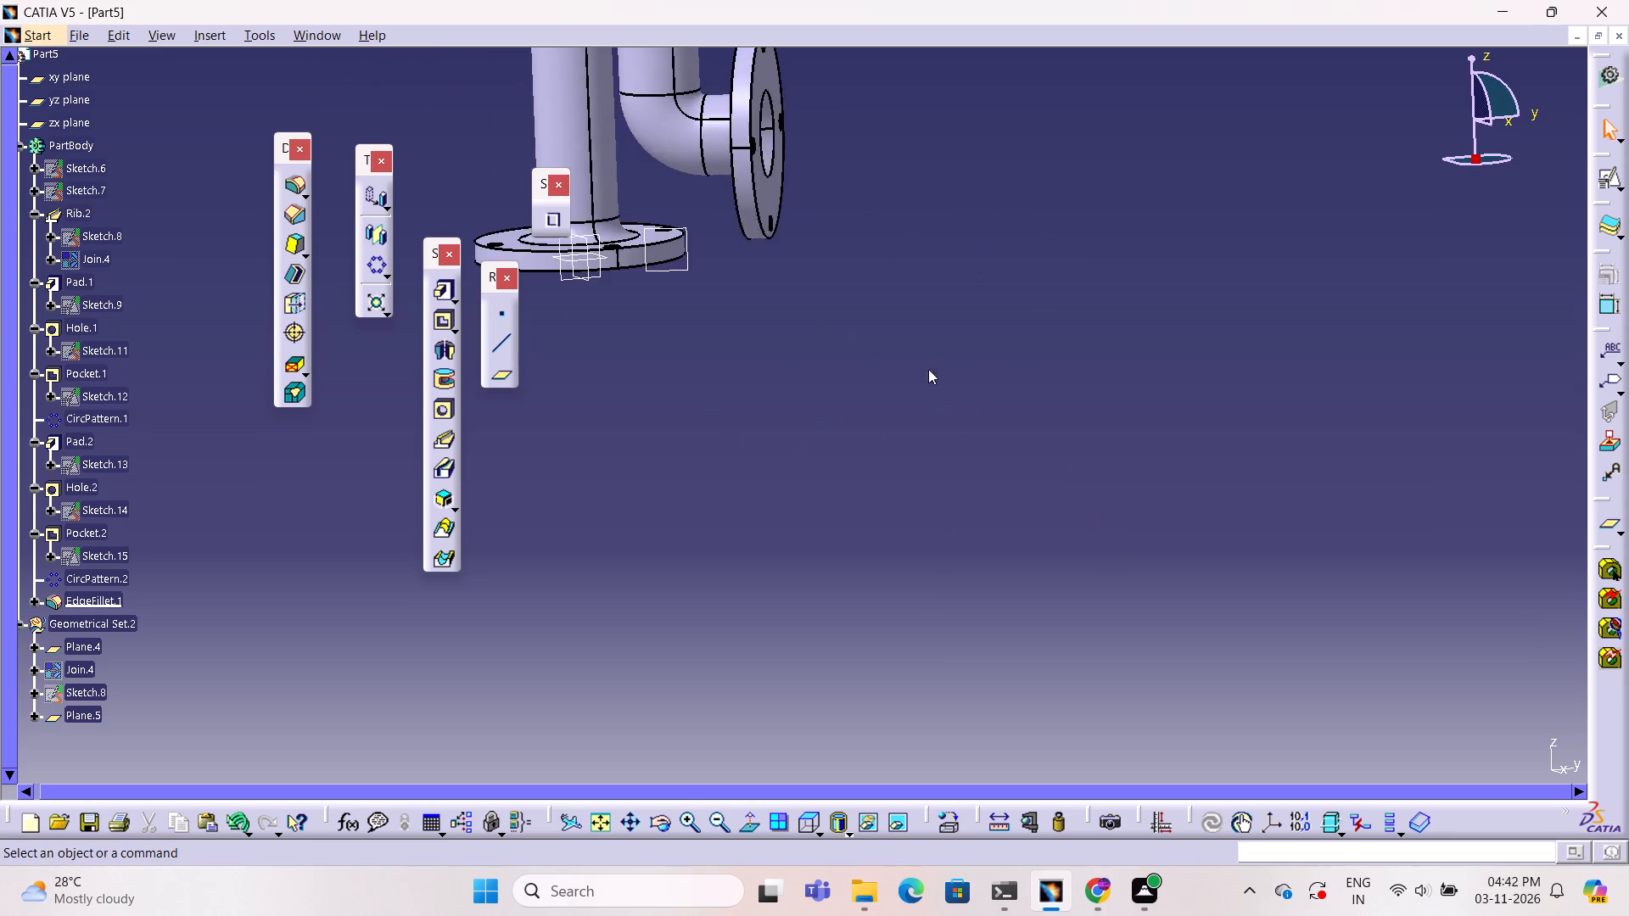
{"action": "middle_click_drag", "start_coordinate": [899, 343], "coordinate": [949, 473]}
{"action": "middle_click_drag", "start_coordinate": [896, 397], "coordinate": [820, 427], "text": "ctrl"}
{"action": "right_click_drag", "start_coordinate": [896, 397], "coordinate": [820, 427], "text": "ctrl"}
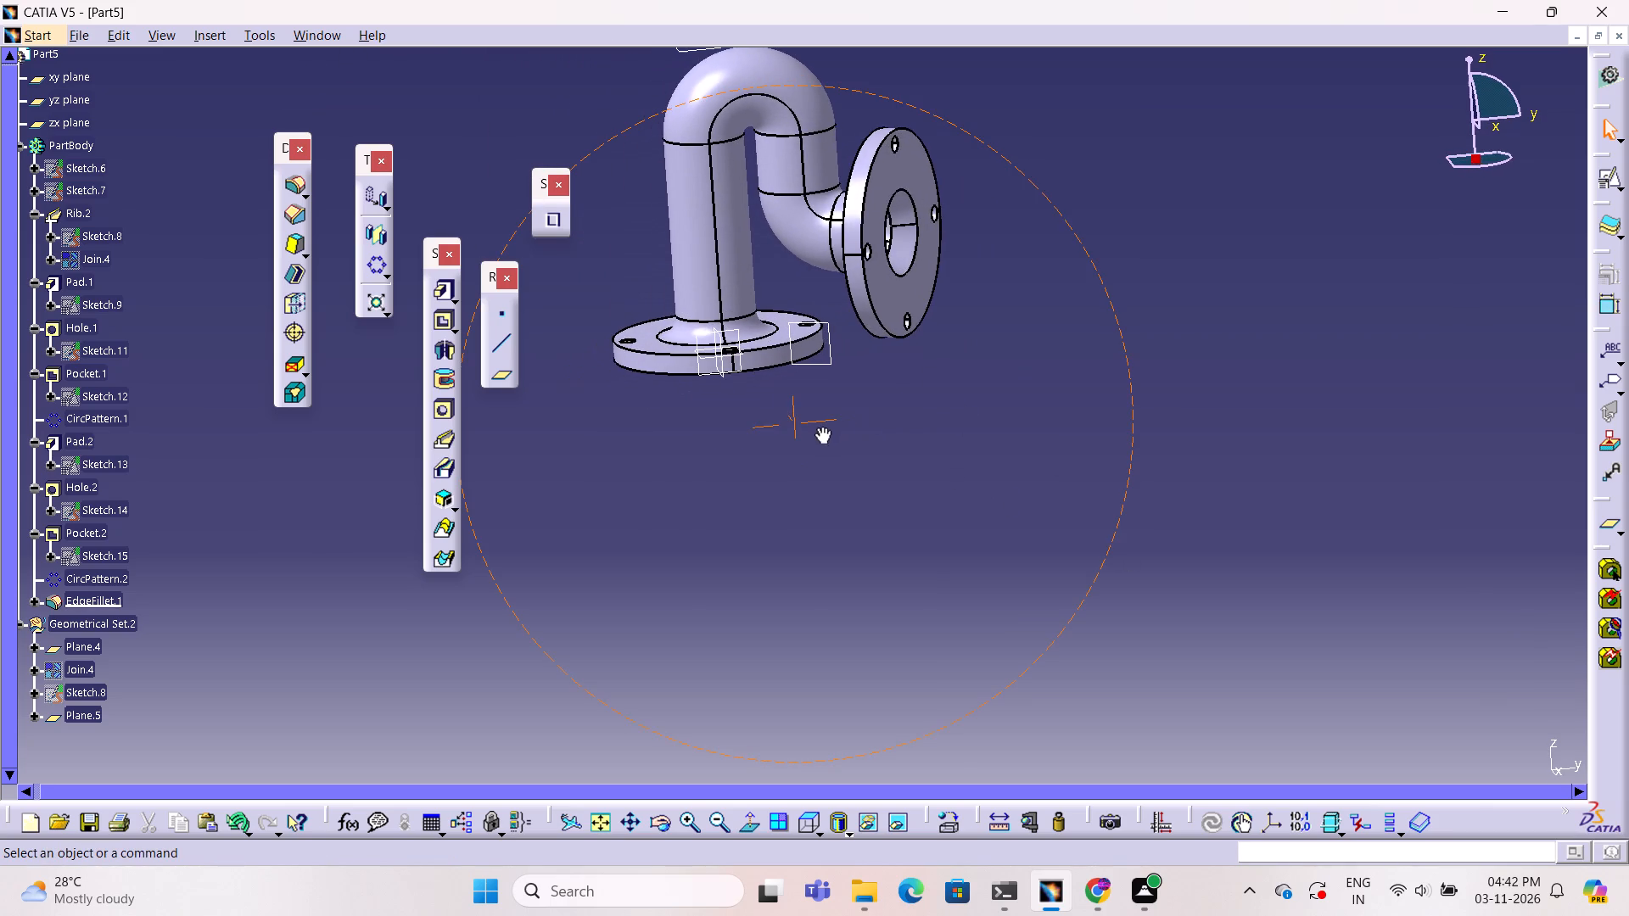
{"action": "right_click_drag", "start_coordinate": [820, 427], "coordinate": [827, 396], "text": "ctrl"}
{"action": "middle_click_drag", "start_coordinate": [820, 427], "coordinate": [827, 396], "text": "ctrl"}
{"action": "right_click", "coordinate": [827, 396], "text": "ctrl"}
{"action": "right_click", "coordinate": [827, 396]}
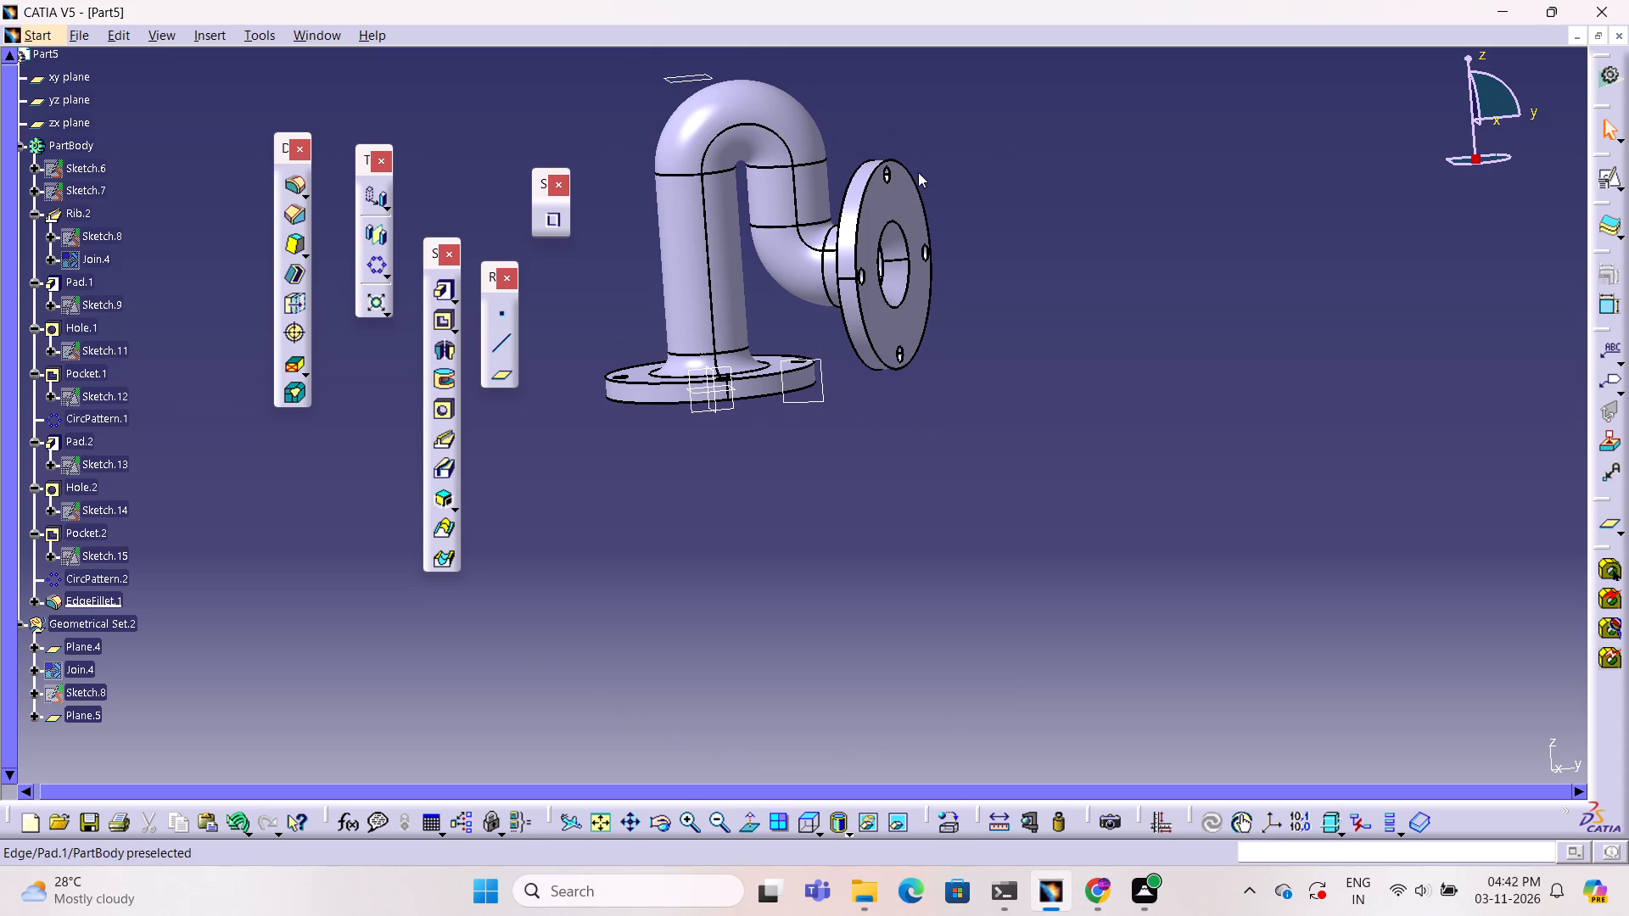
{"action": "middle_click_drag", "start_coordinate": [693, 148], "coordinate": [733, 126], "text": "ctrl"}
{"action": "middle_click_drag", "start_coordinate": [749, 120], "coordinate": [726, 377]}
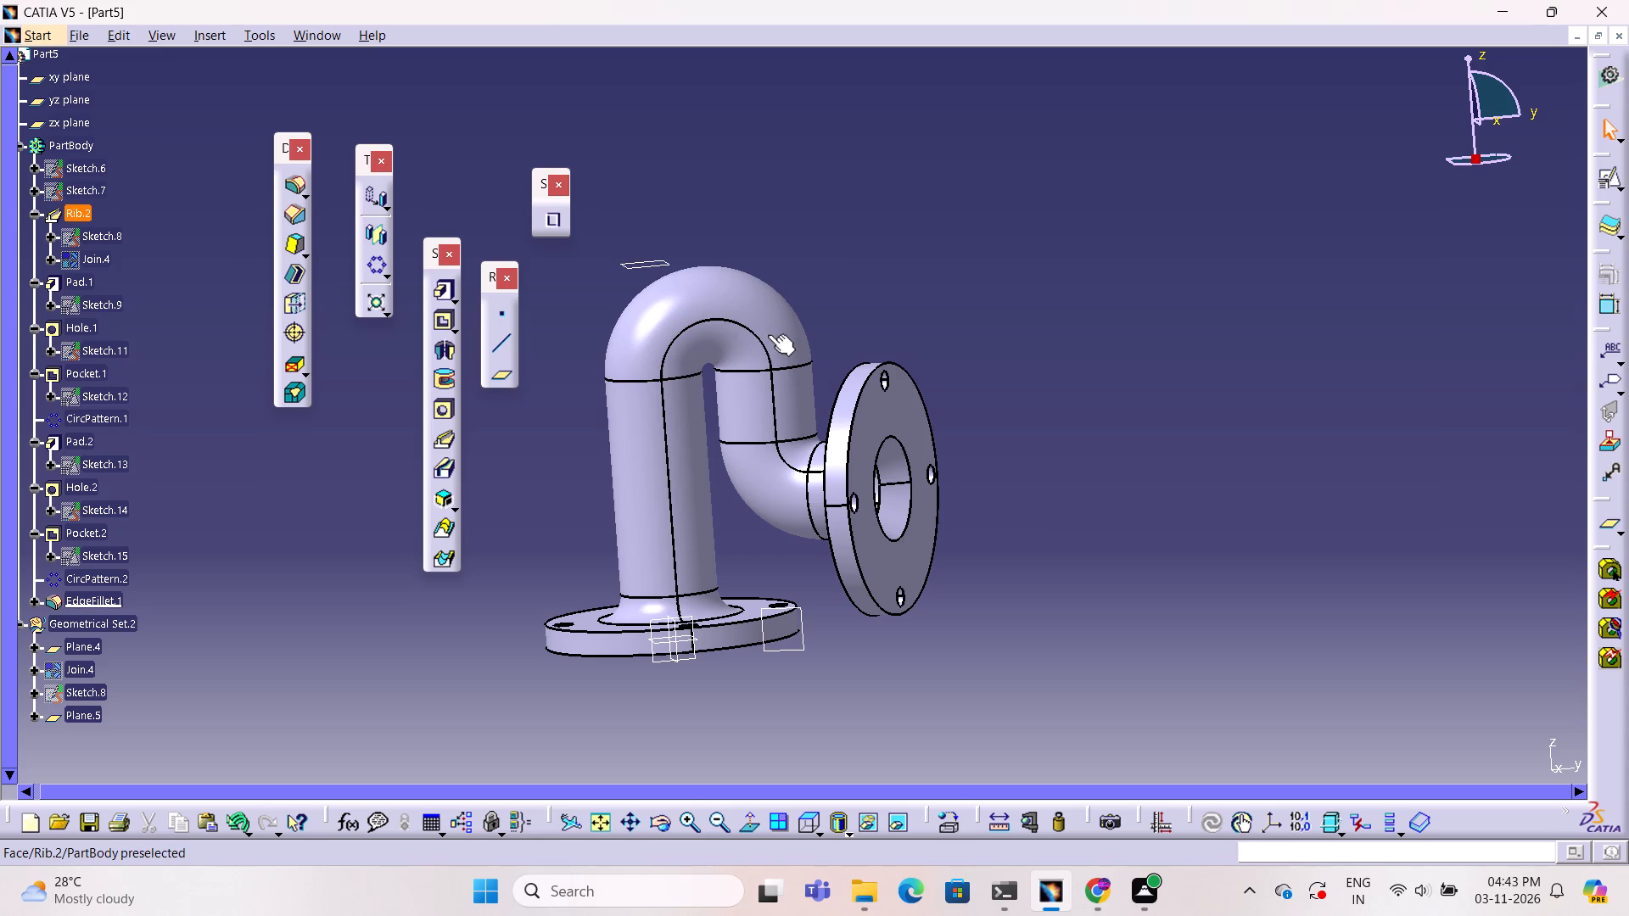
{"action": "left_click", "coordinate": [878, 299]}
{"action": "left_click_drag", "start_coordinate": [647, 264], "coordinate": [703, 265]}
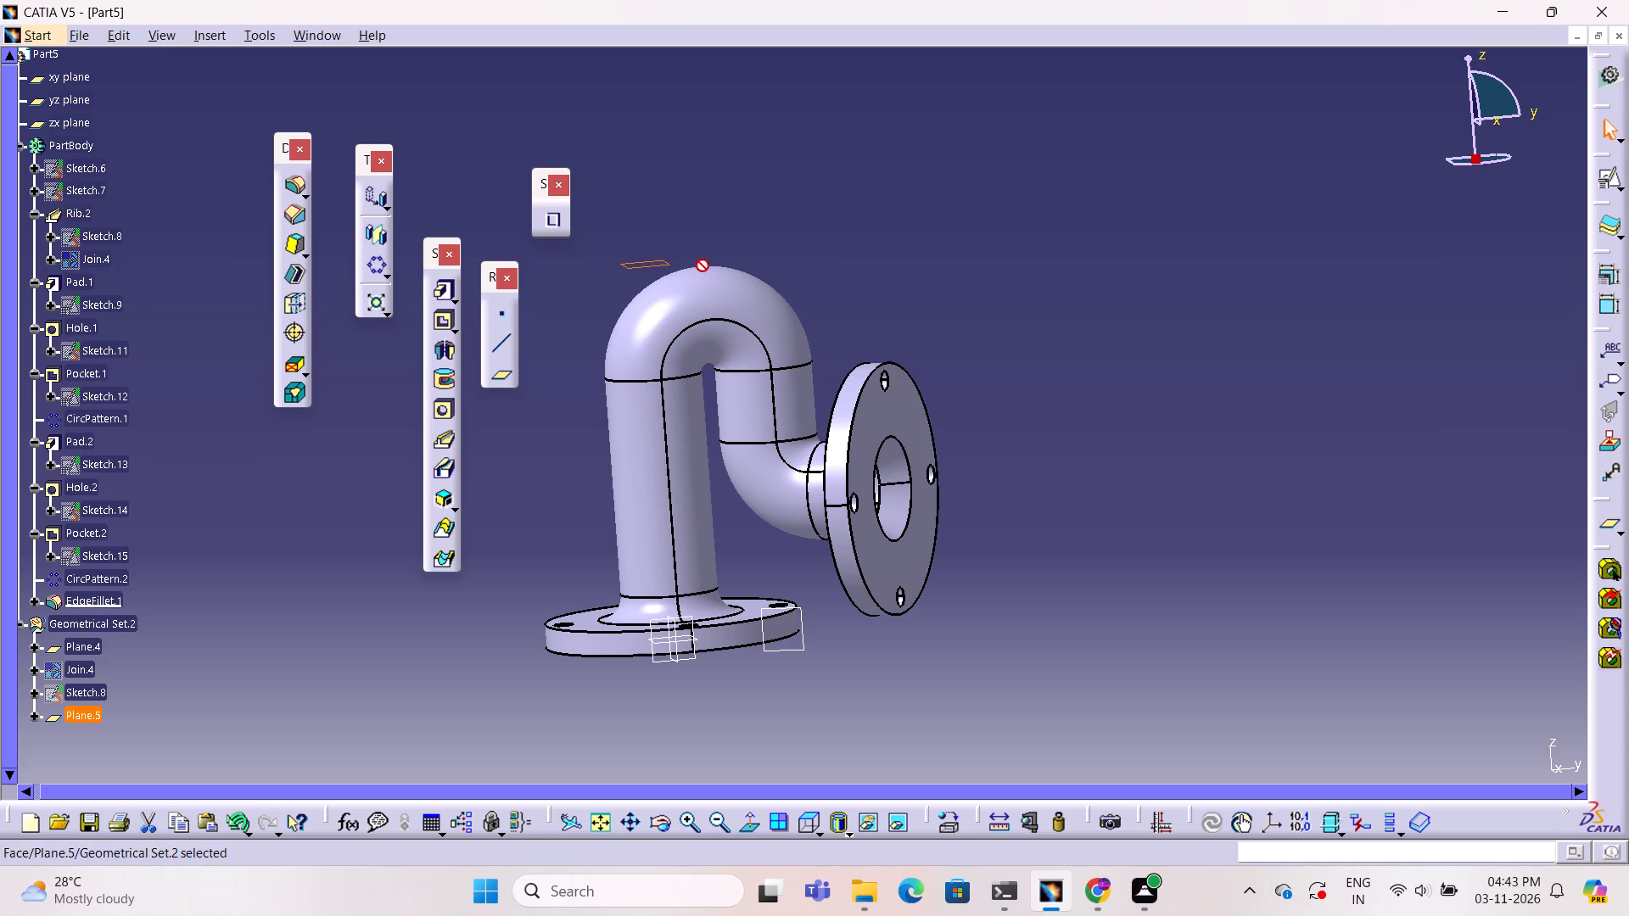
{"action": "left_click_drag", "start_coordinate": [703, 265], "coordinate": [741, 258]}
{"action": "left_click", "coordinate": [884, 222]}
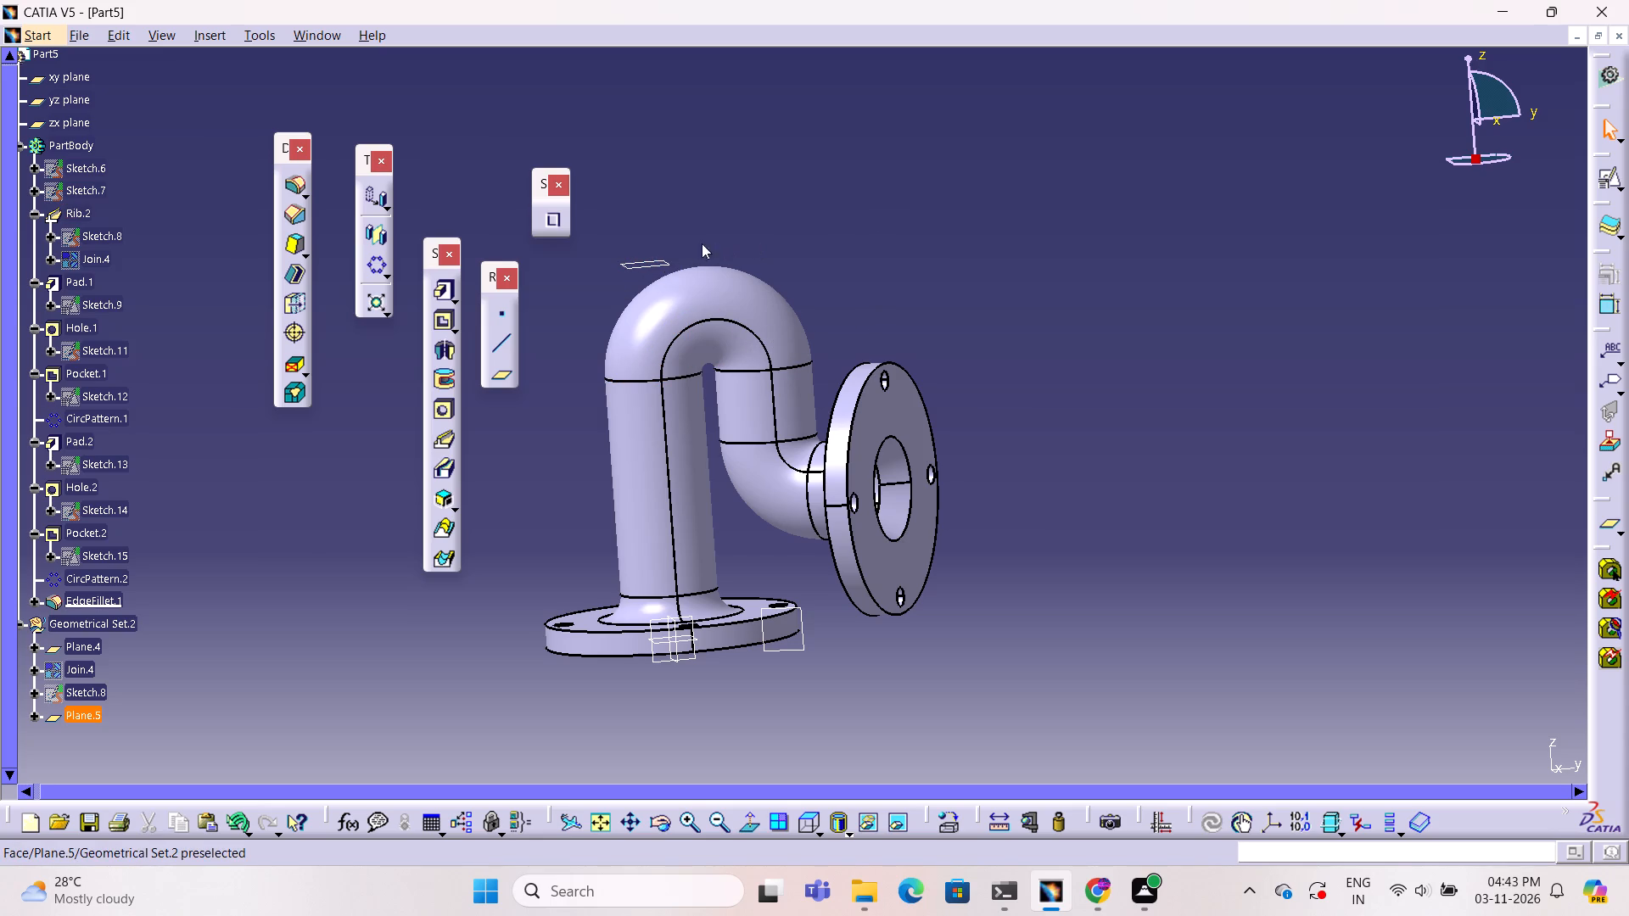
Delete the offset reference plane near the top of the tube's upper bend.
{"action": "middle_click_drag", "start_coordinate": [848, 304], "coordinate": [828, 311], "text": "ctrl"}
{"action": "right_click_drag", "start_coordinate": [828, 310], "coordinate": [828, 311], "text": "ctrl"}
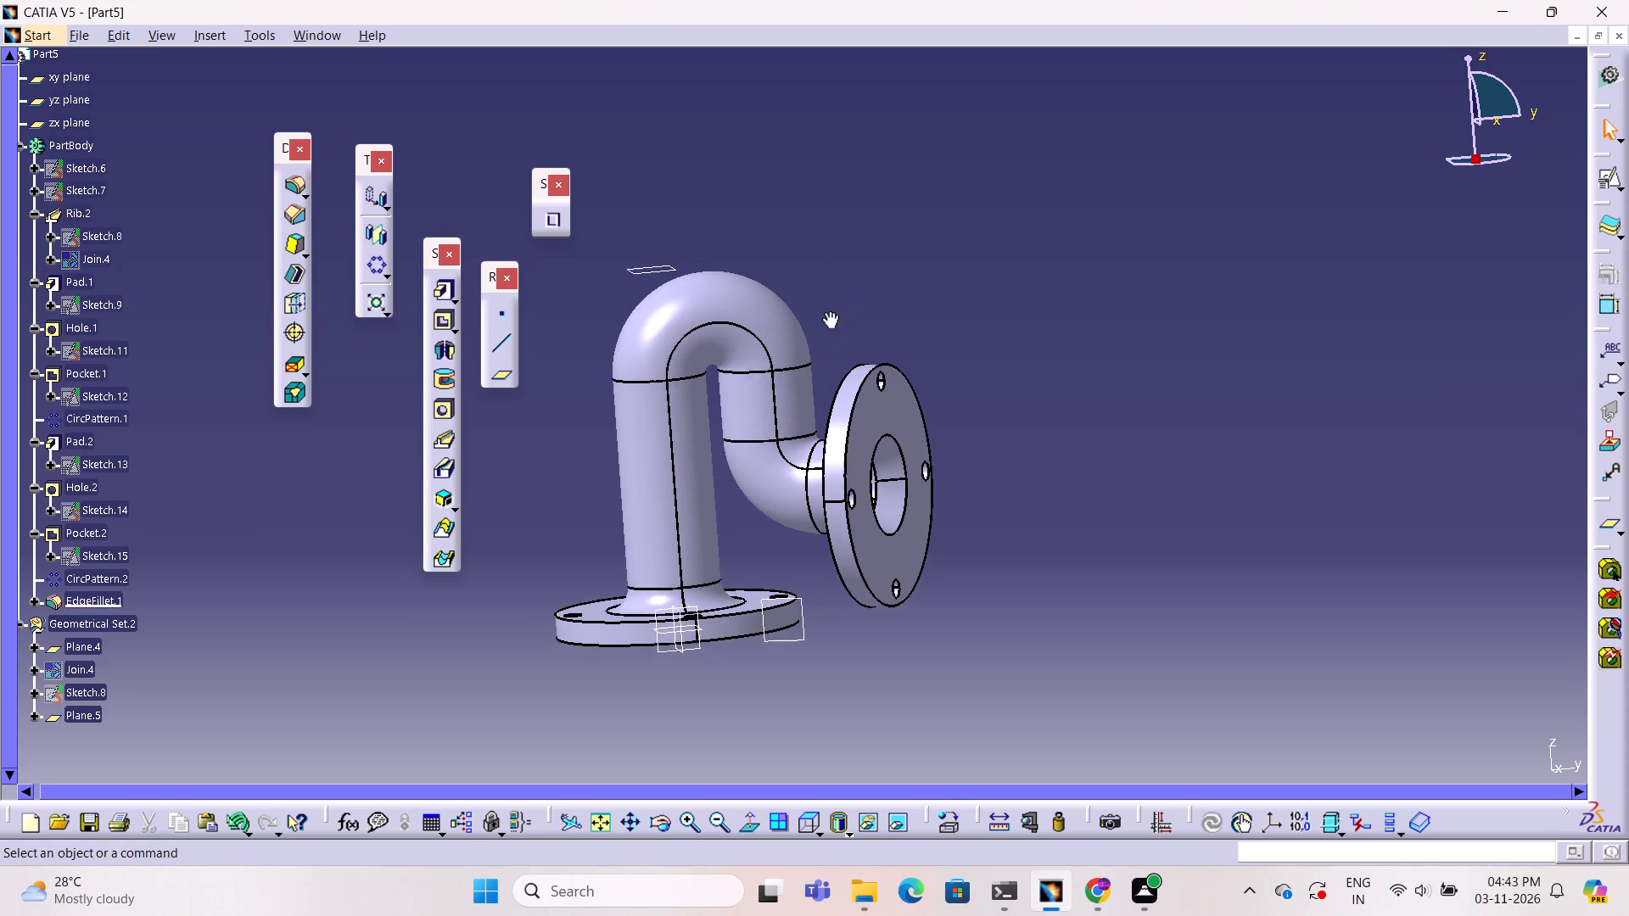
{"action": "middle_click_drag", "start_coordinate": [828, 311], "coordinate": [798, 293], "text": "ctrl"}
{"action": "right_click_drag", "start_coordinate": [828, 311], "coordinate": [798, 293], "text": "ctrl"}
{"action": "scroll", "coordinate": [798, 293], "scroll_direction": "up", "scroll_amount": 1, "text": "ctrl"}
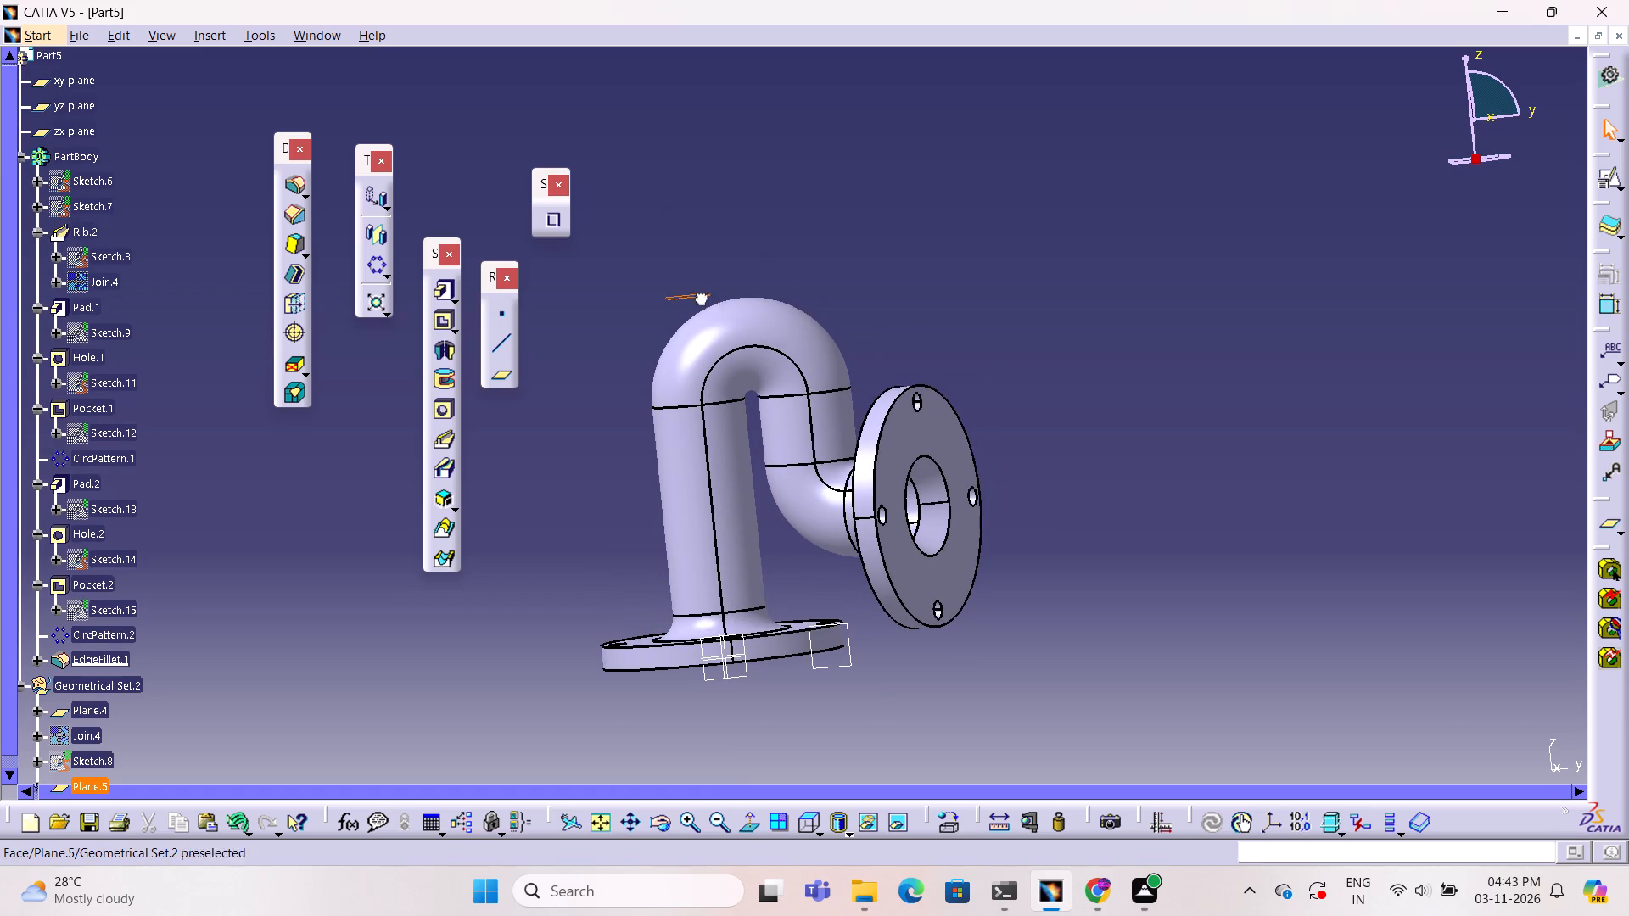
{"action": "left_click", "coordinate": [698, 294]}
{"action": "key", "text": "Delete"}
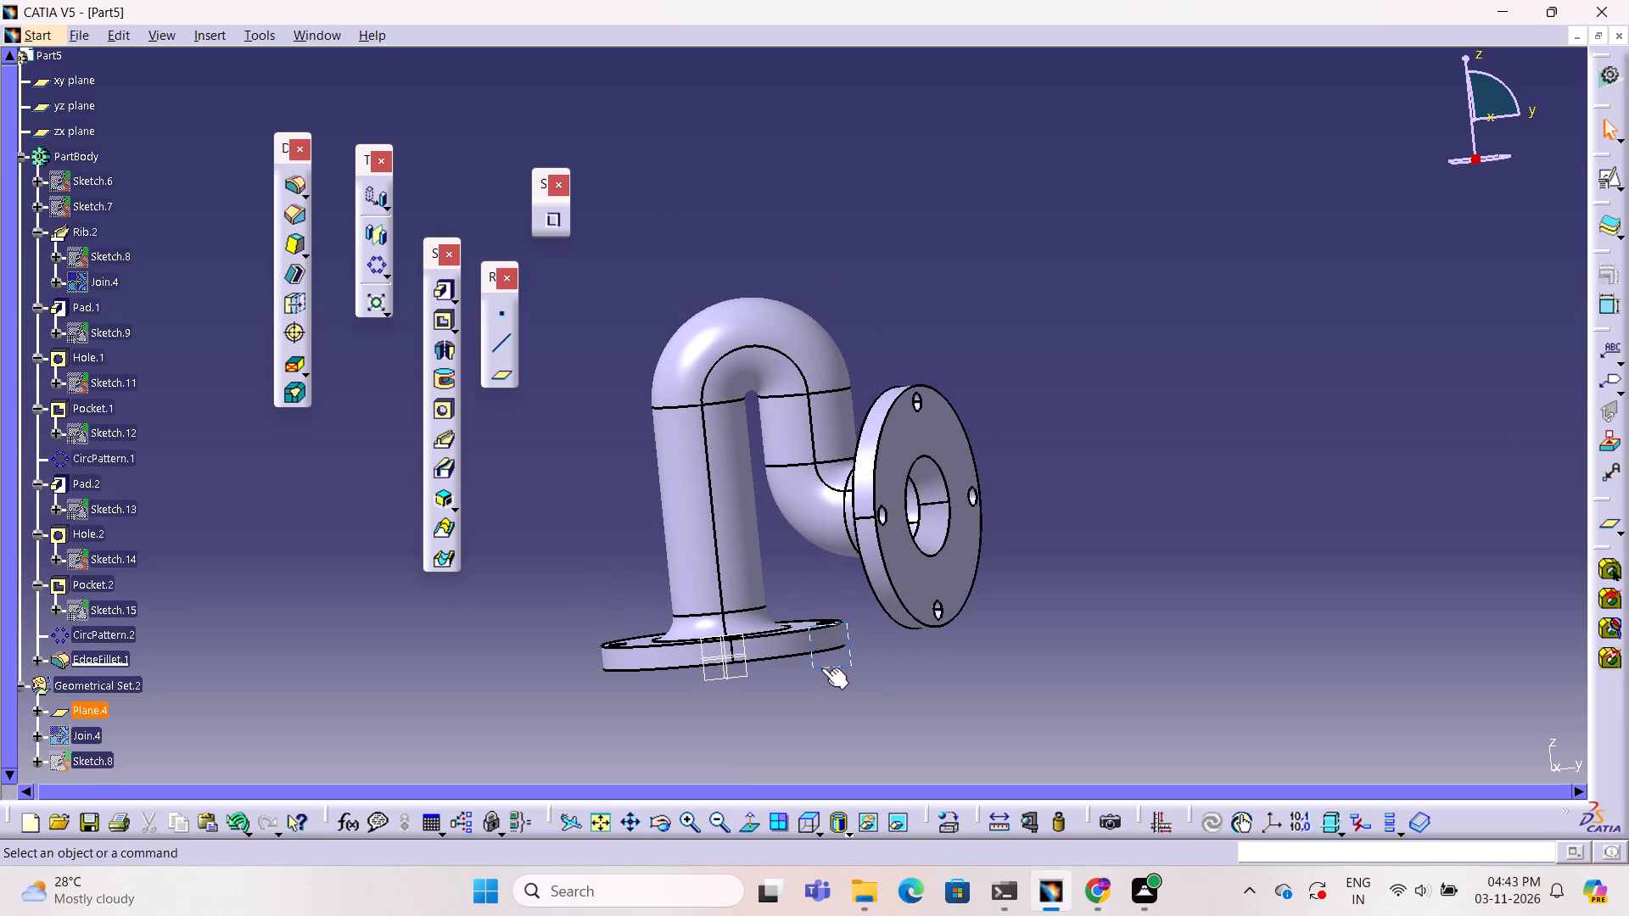
Examine the bracket's two flanges and tube joints, and look through the feature list in the specification tree.
{"action": "middle_click_drag", "start_coordinate": [1128, 522], "coordinate": [999, 610], "text": "ctrl"}
{"action": "right_click_drag", "start_coordinate": [1128, 522], "coordinate": [999, 610], "text": "ctrl"}
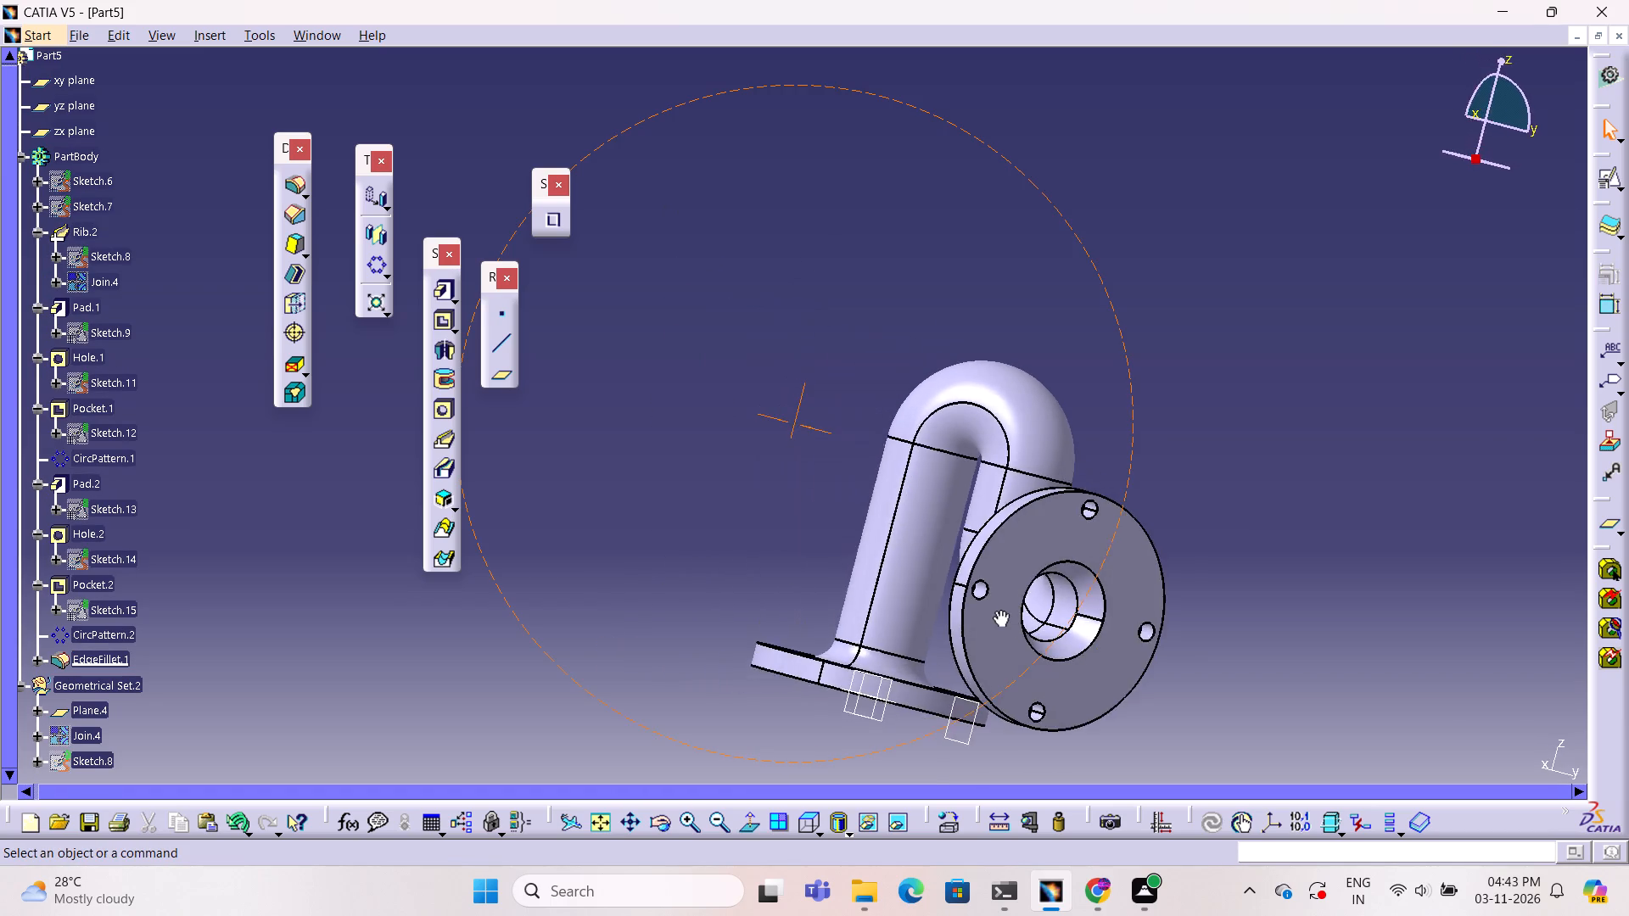
{"action": "right_click_drag", "start_coordinate": [999, 610], "coordinate": [1027, 719], "text": "ctrl"}
{"action": "middle_click_drag", "start_coordinate": [999, 610], "coordinate": [1157, 683], "text": "ctrl"}
{"action": "right_click_drag", "start_coordinate": [1049, 718], "coordinate": [1157, 683], "text": "ctrl"}
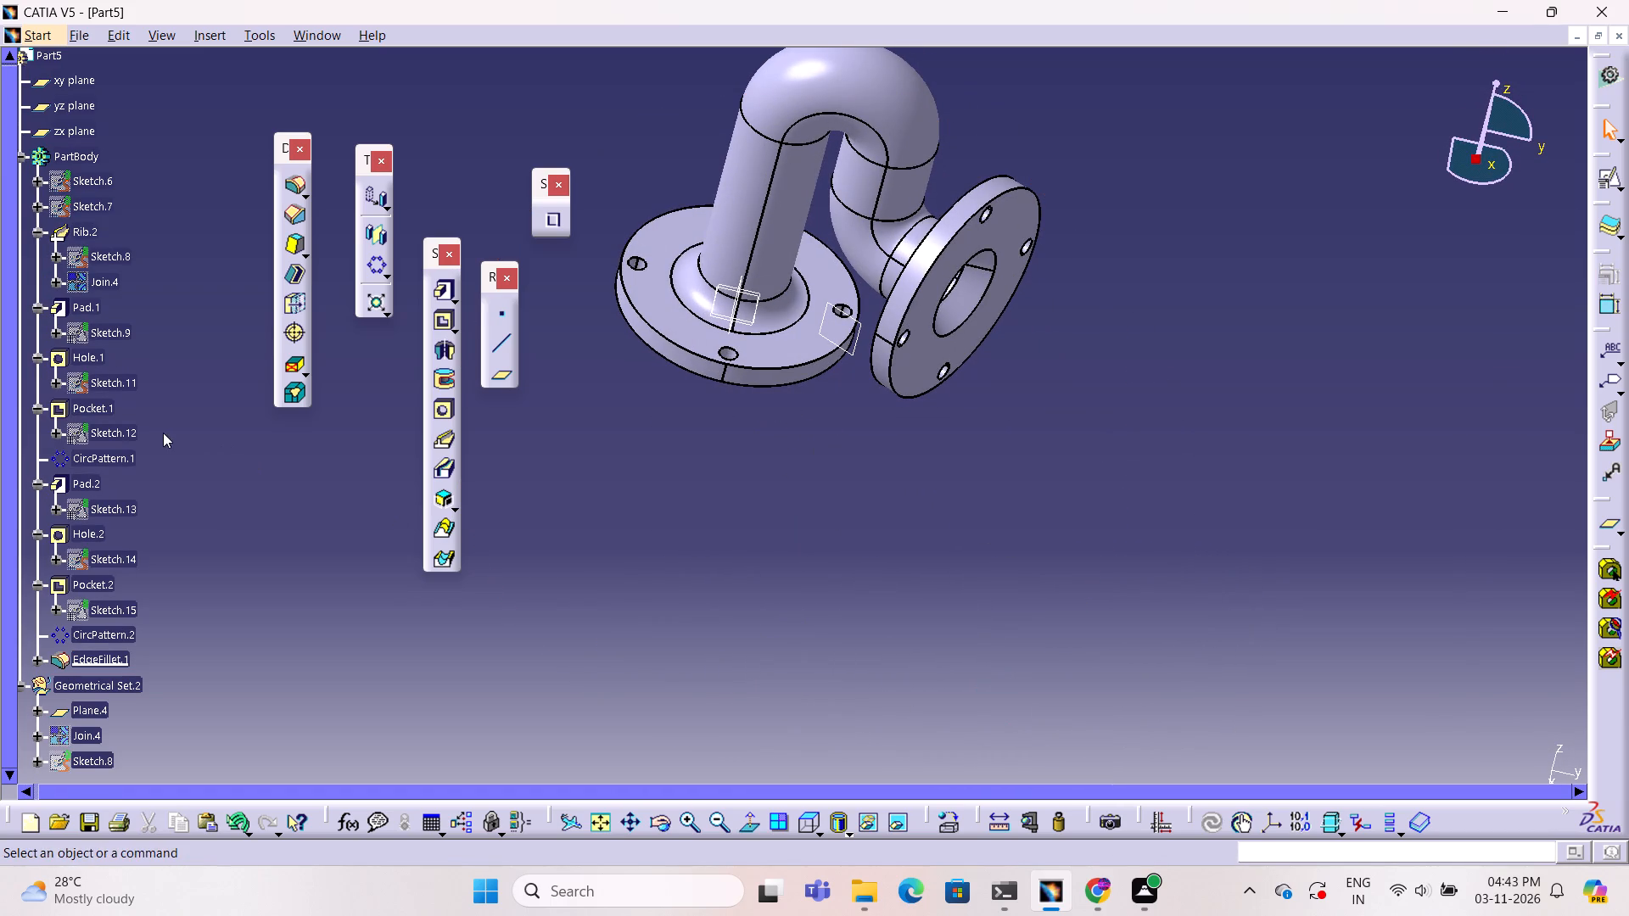
{"action": "scroll", "coordinate": [126, 434], "scroll_direction": "up", "scroll_amount": 2, "text": "ctrl"}
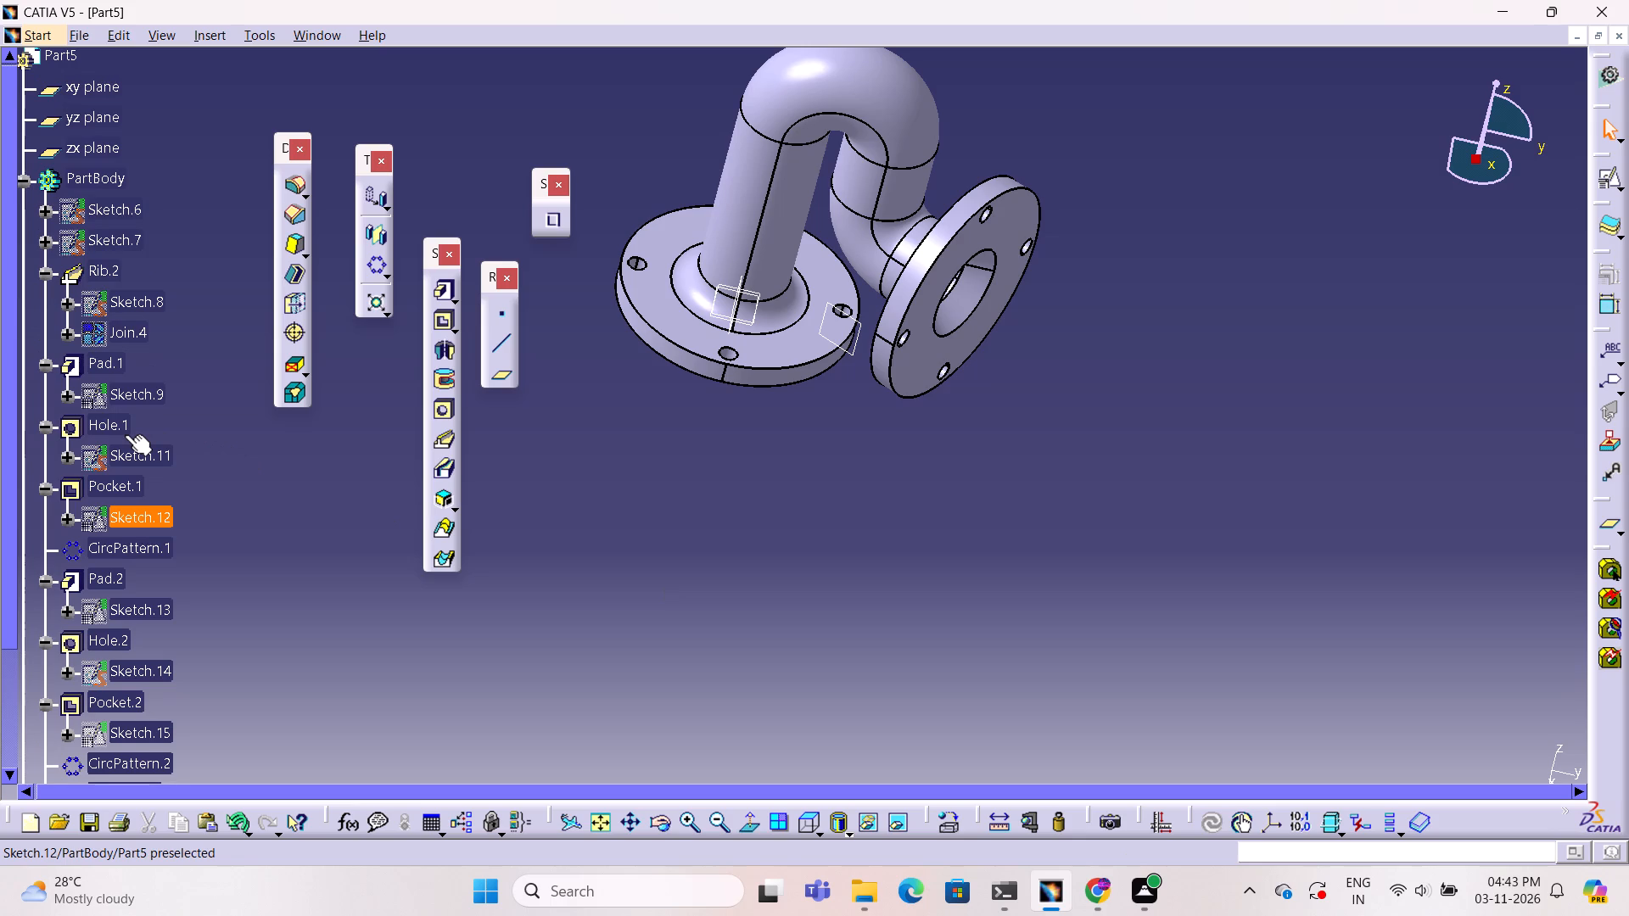
{"action": "scroll", "coordinate": [125, 434], "scroll_direction": "down", "scroll_amount": 3}
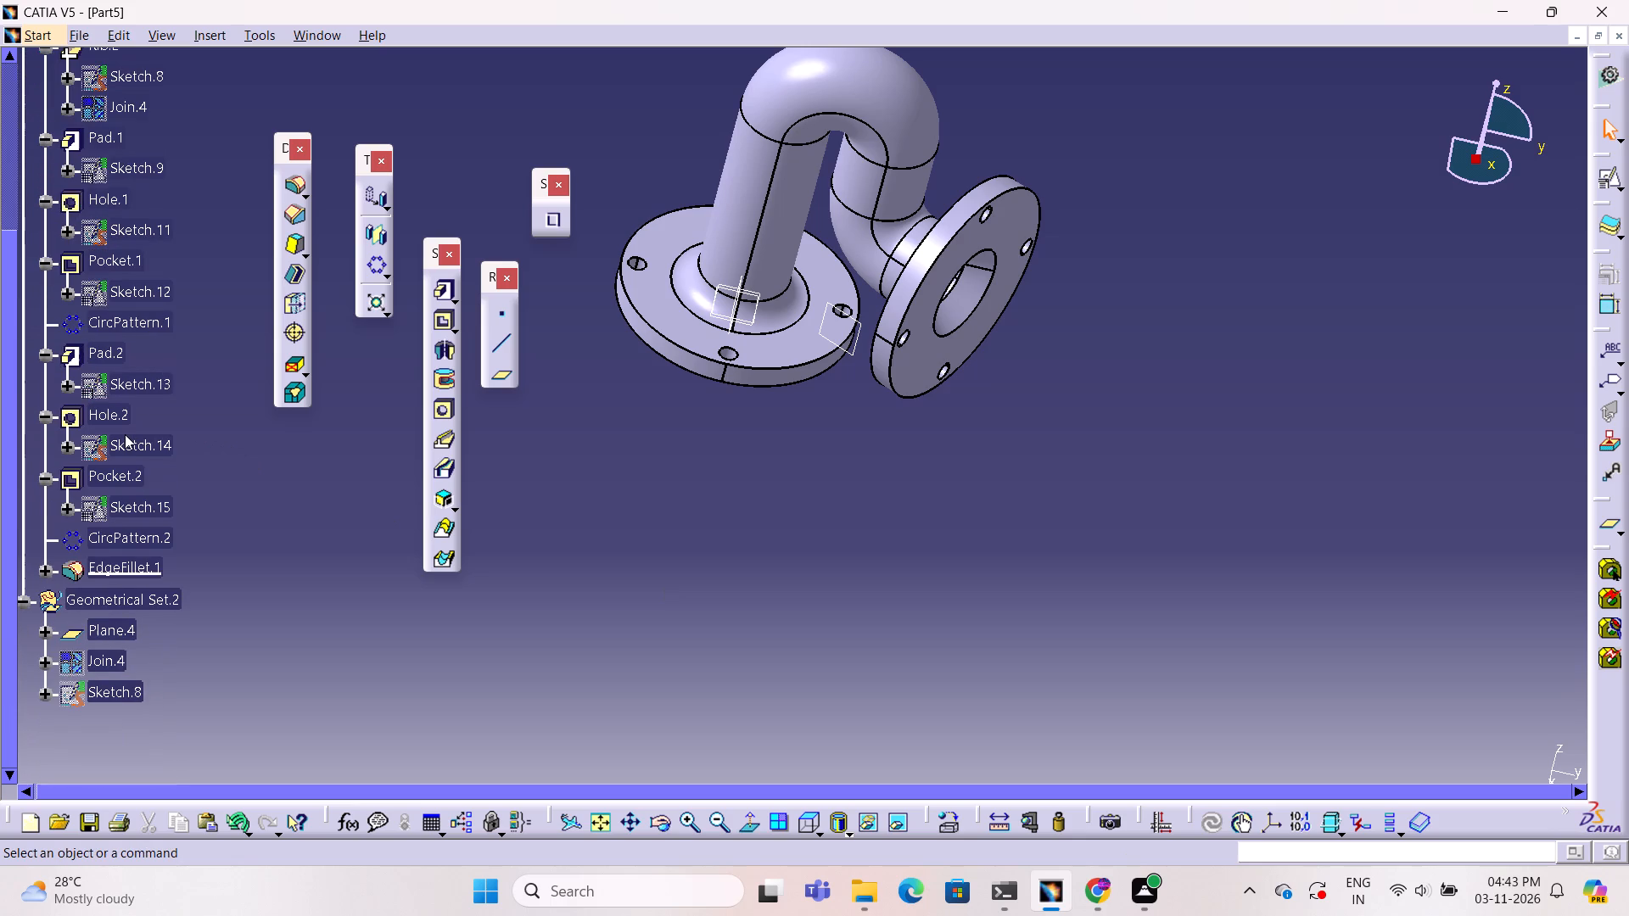
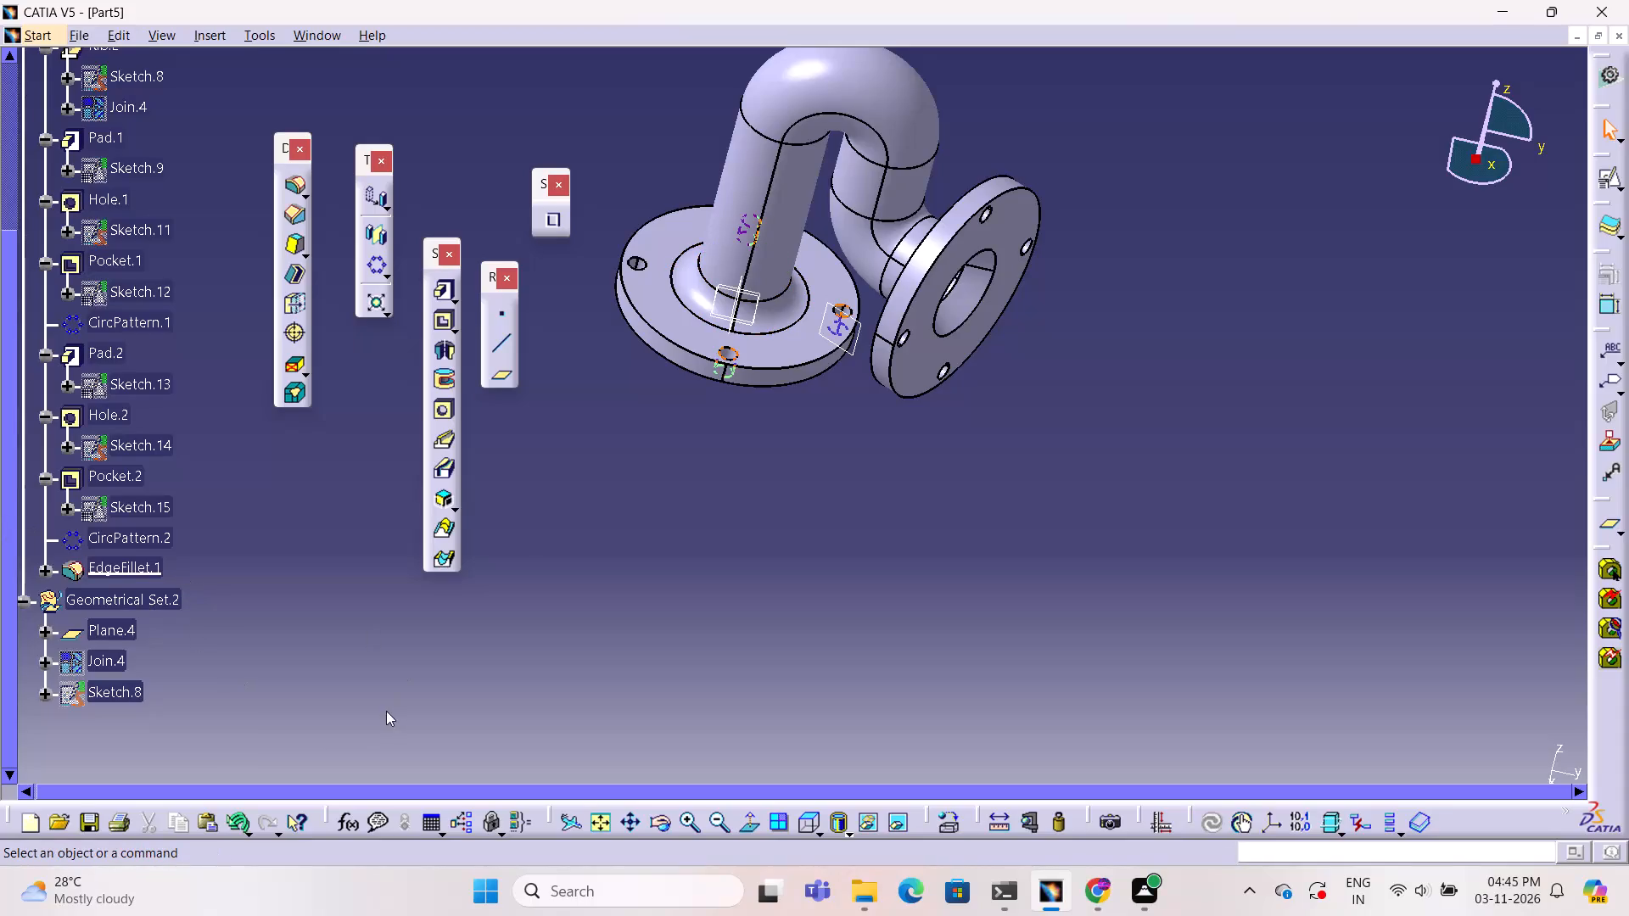
Create a reference plane offset 78 mm from the xy plane, above the tube's upper bend.
{"action": "middle_click_drag", "start_coordinate": [844, 466], "coordinate": [768, 369], "text": "ctrl"}
{"action": "right_click_drag", "start_coordinate": [844, 466], "coordinate": [768, 369], "text": "ctrl"}
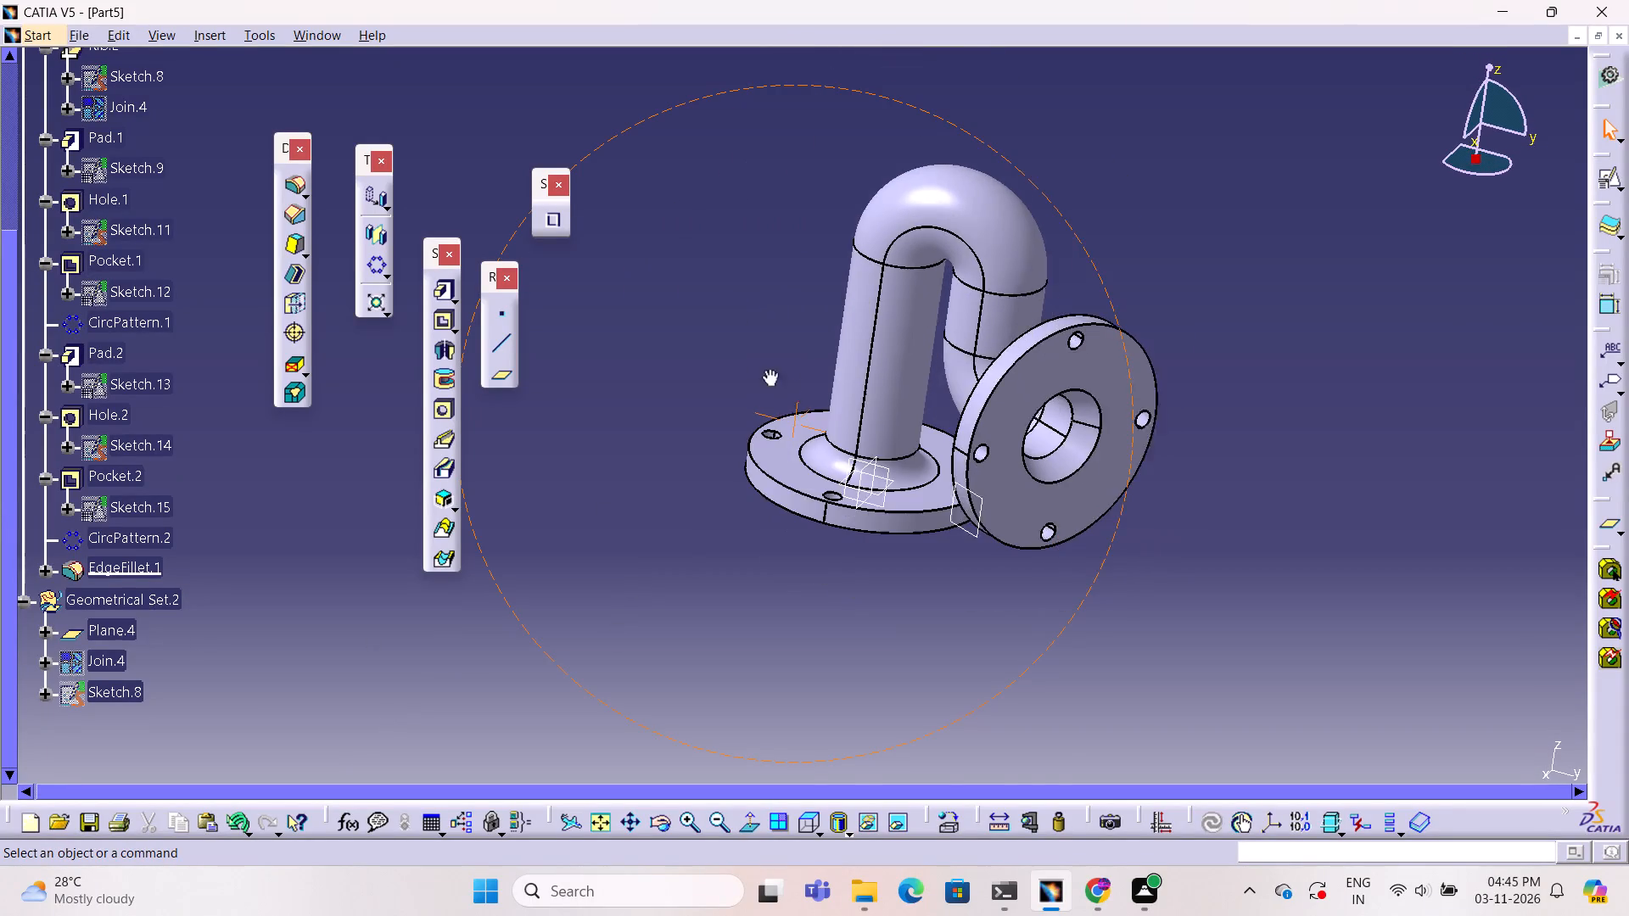
{"action": "middle_click_drag", "start_coordinate": [768, 369], "coordinate": [771, 376], "text": "ctrl"}
{"action": "right_click_drag", "start_coordinate": [768, 369], "coordinate": [771, 376], "text": "ctrl"}
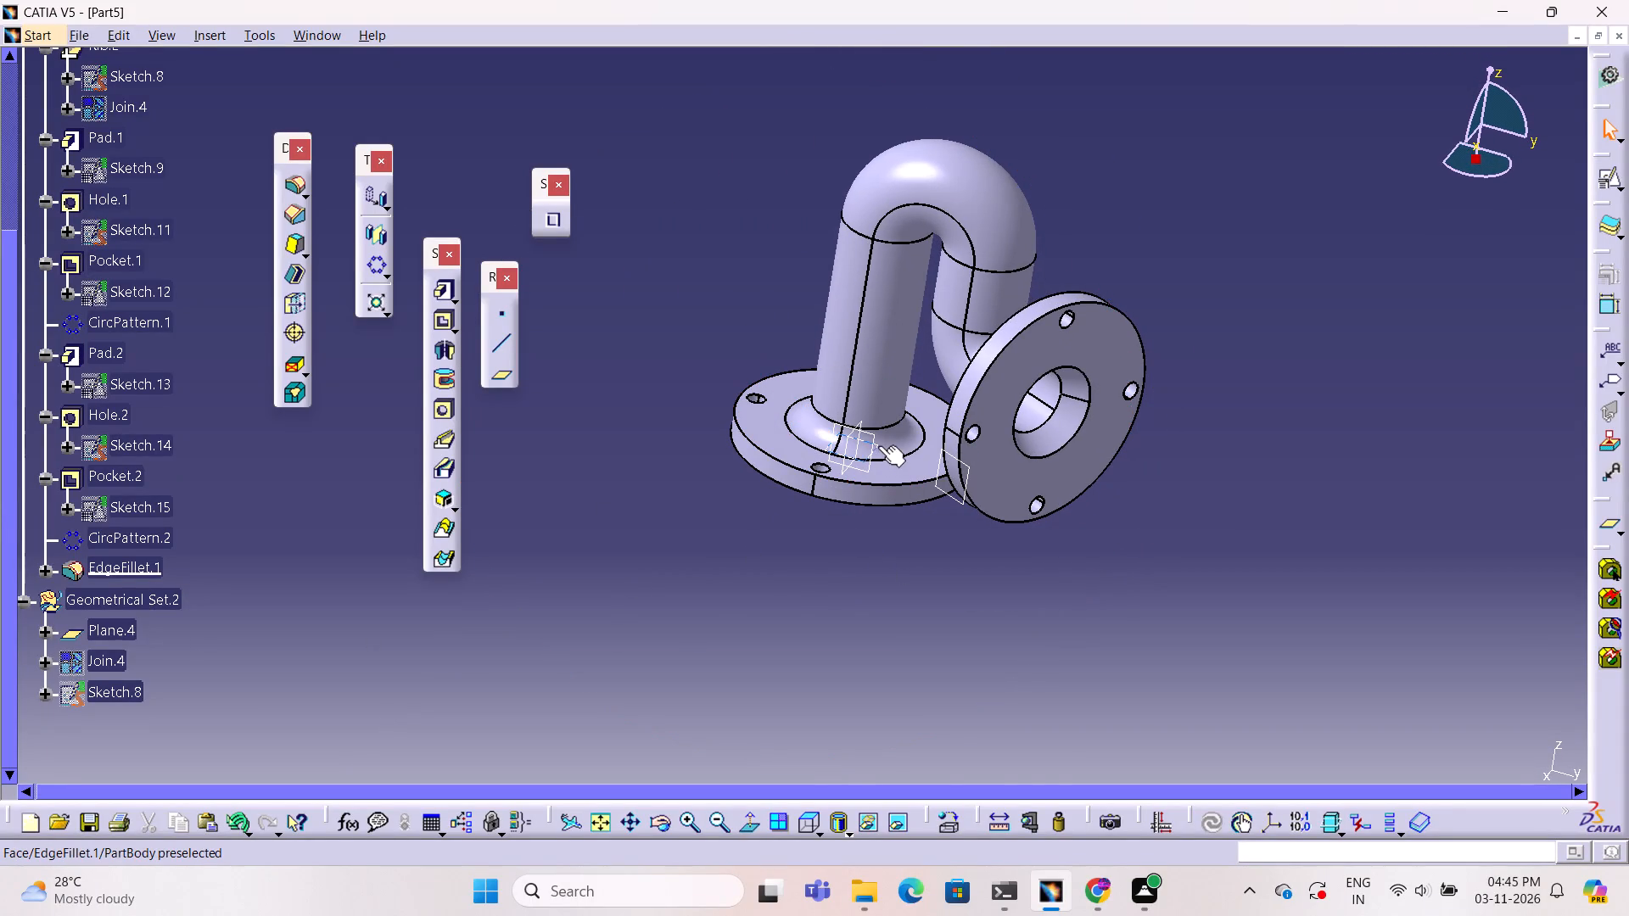
{"action": "left_click", "coordinate": [878, 445]}
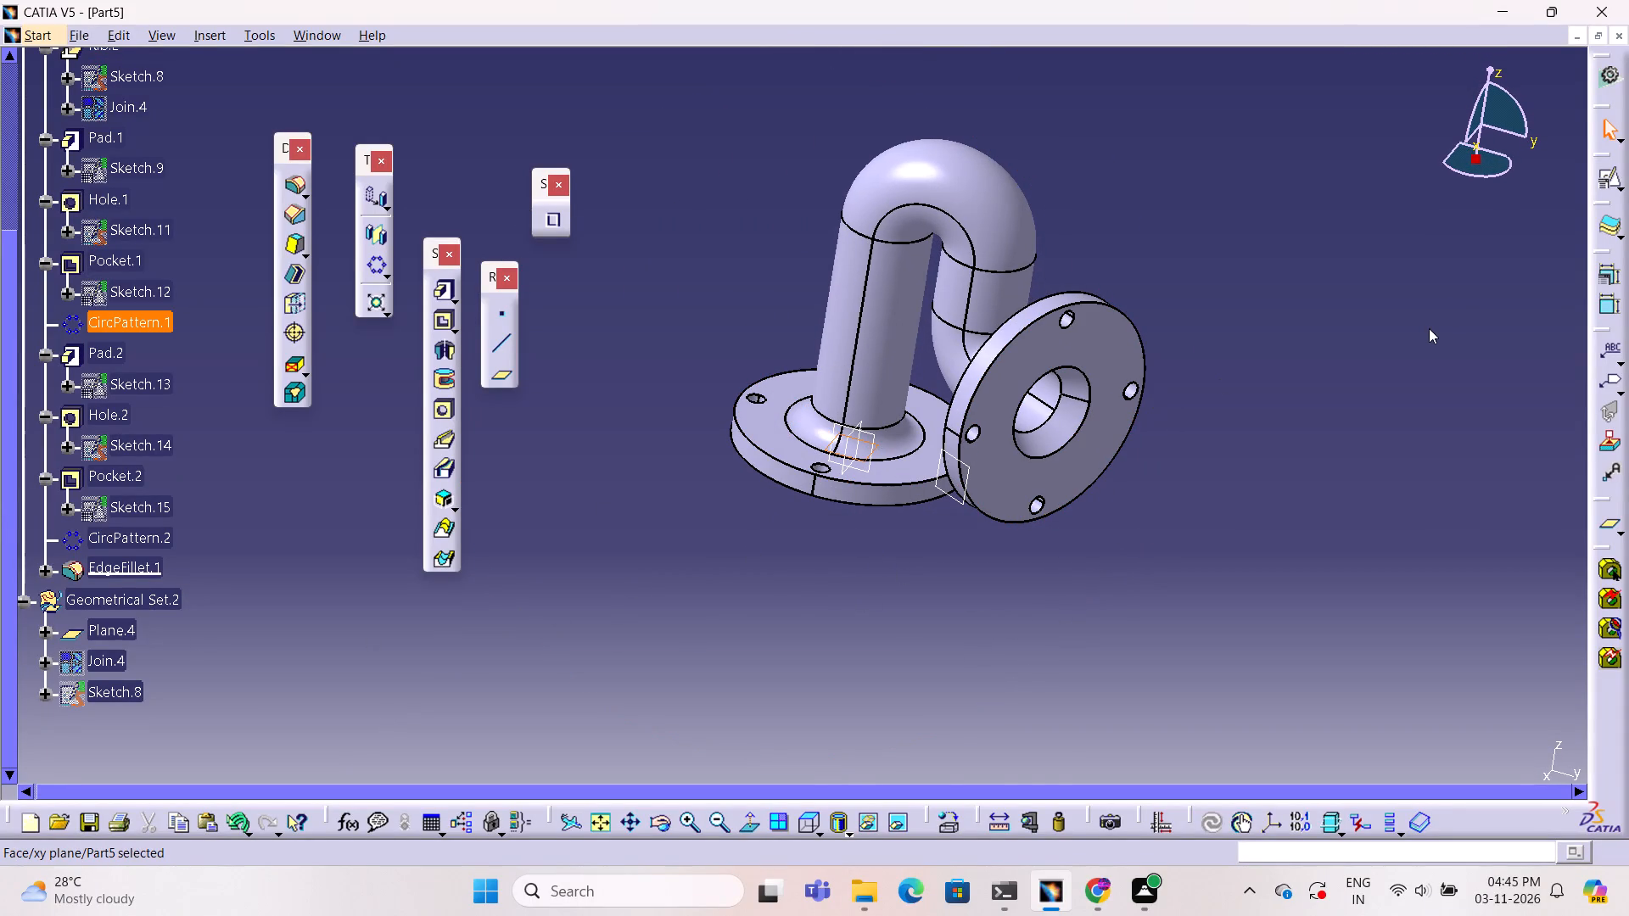
{"action": "left_click", "coordinate": [501, 372]}
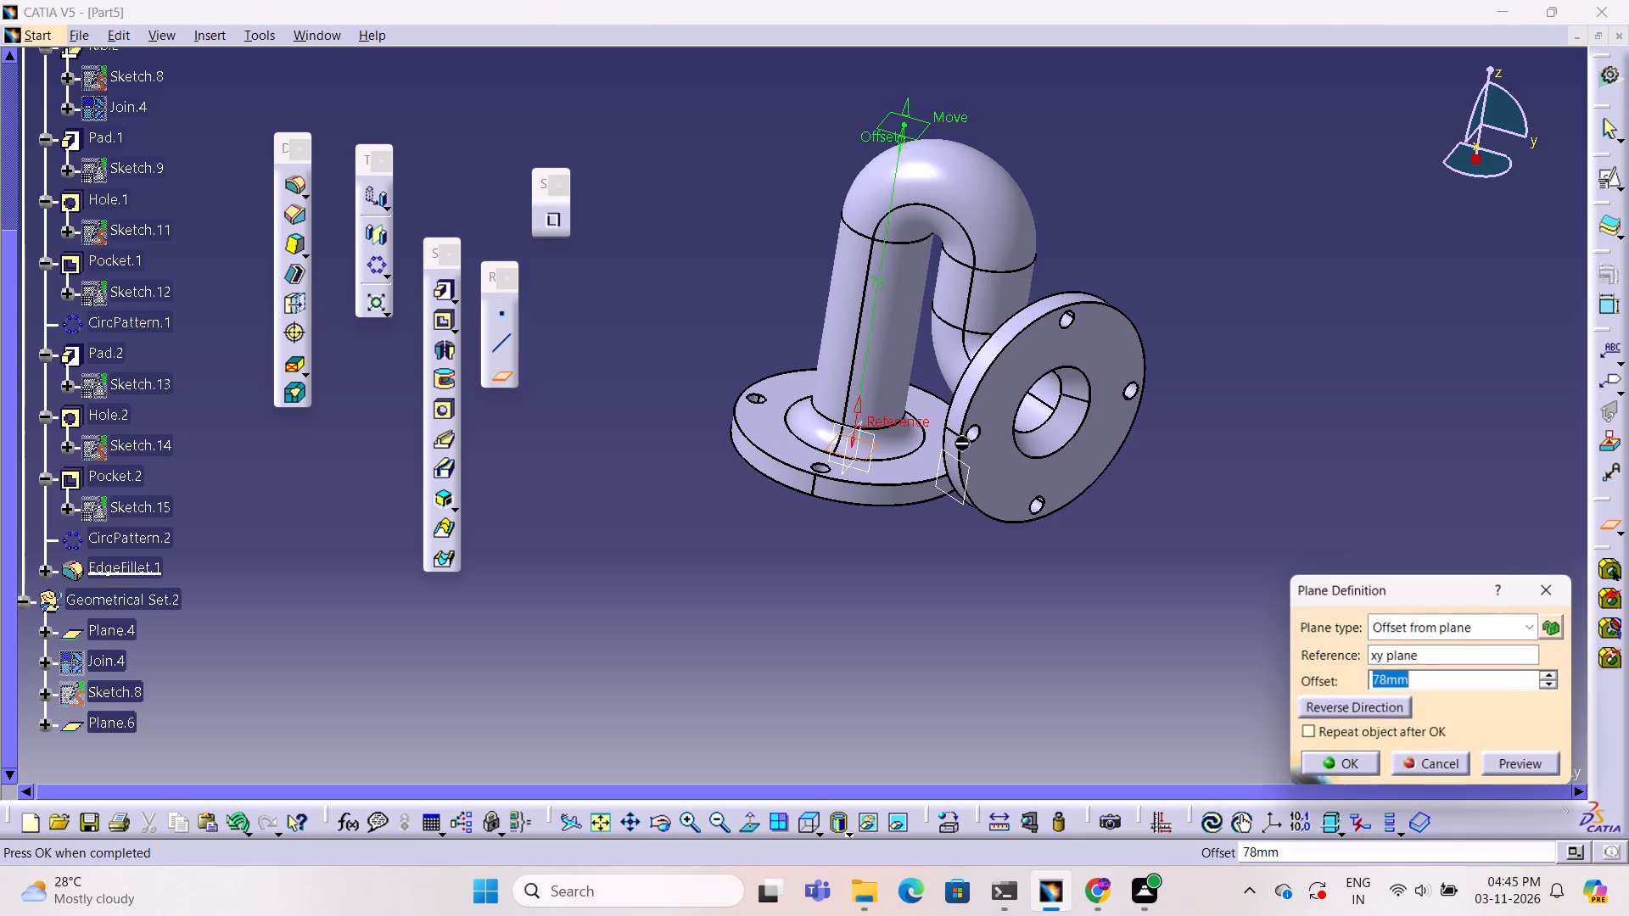
{"action": "left_click", "coordinate": [1345, 768]}
{"action": "left_click", "coordinate": [809, 544]}
Start a positioned sketch on the offset plane above the tube's upper bend, keeping implicit origin and orientation.
{"action": "middle_click_drag", "start_coordinate": [809, 527], "coordinate": [921, 537], "text": "ctrl"}
{"action": "right_click", "coordinate": [809, 527], "text": "ctrl"}
{"action": "right_click_drag", "start_coordinate": [809, 527], "coordinate": [921, 537], "text": "ctrl"}
{"action": "right_click", "coordinate": [921, 537]}
{"action": "left_click_drag", "start_coordinate": [797, 523], "coordinate": [795, 593]}
{"action": "left_click", "coordinate": [795, 591]}
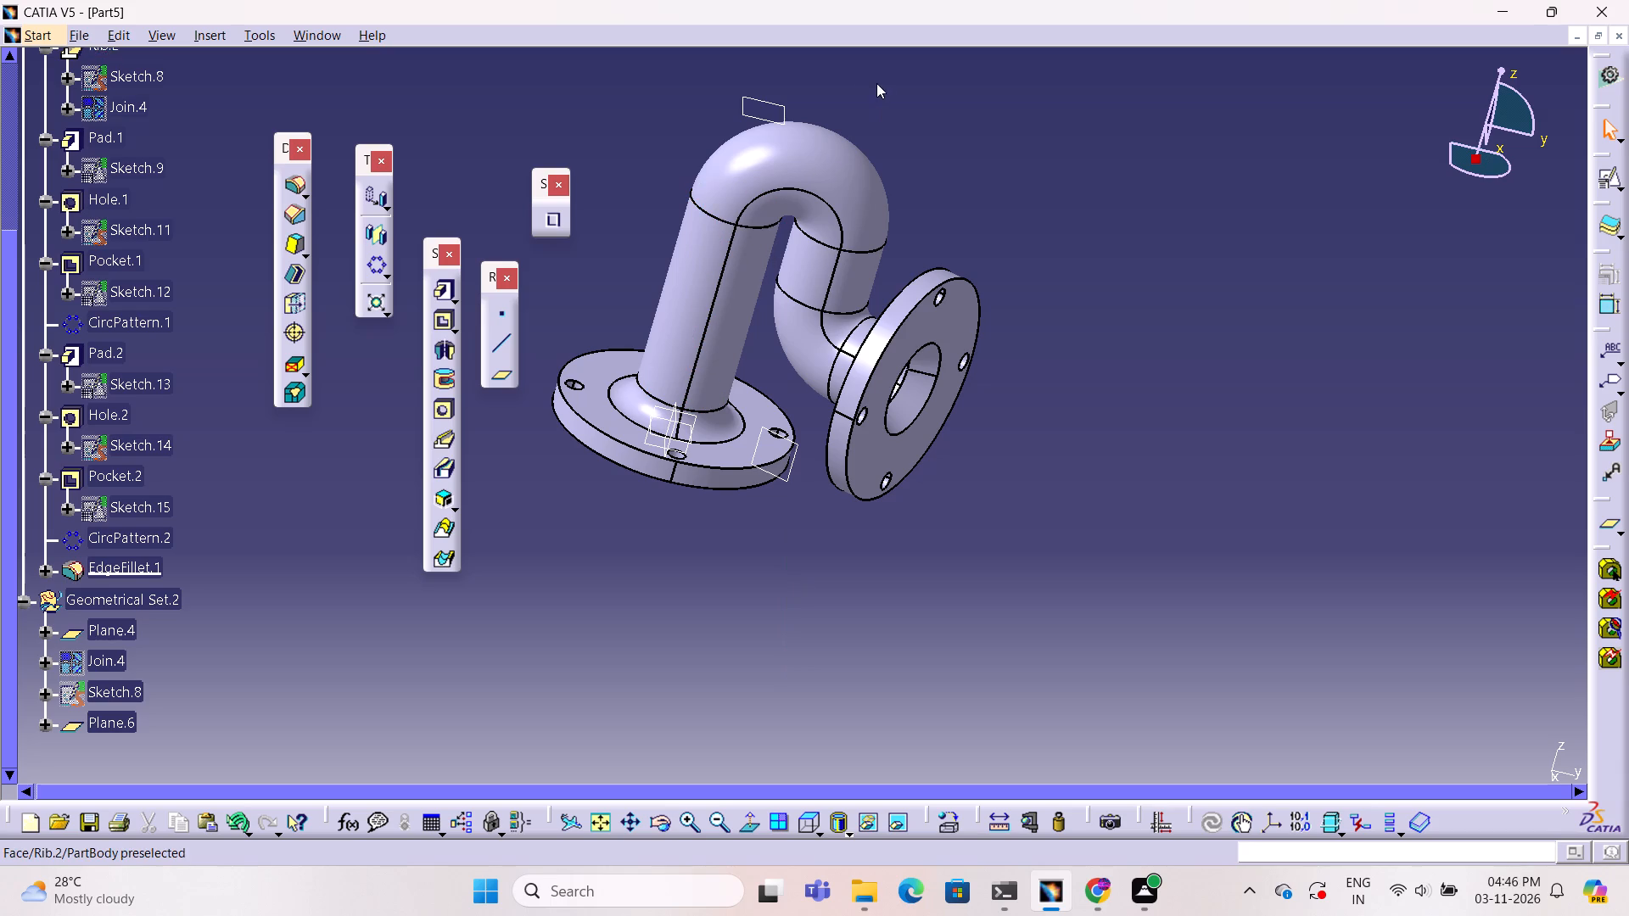
{"action": "left_click", "coordinate": [760, 121]}
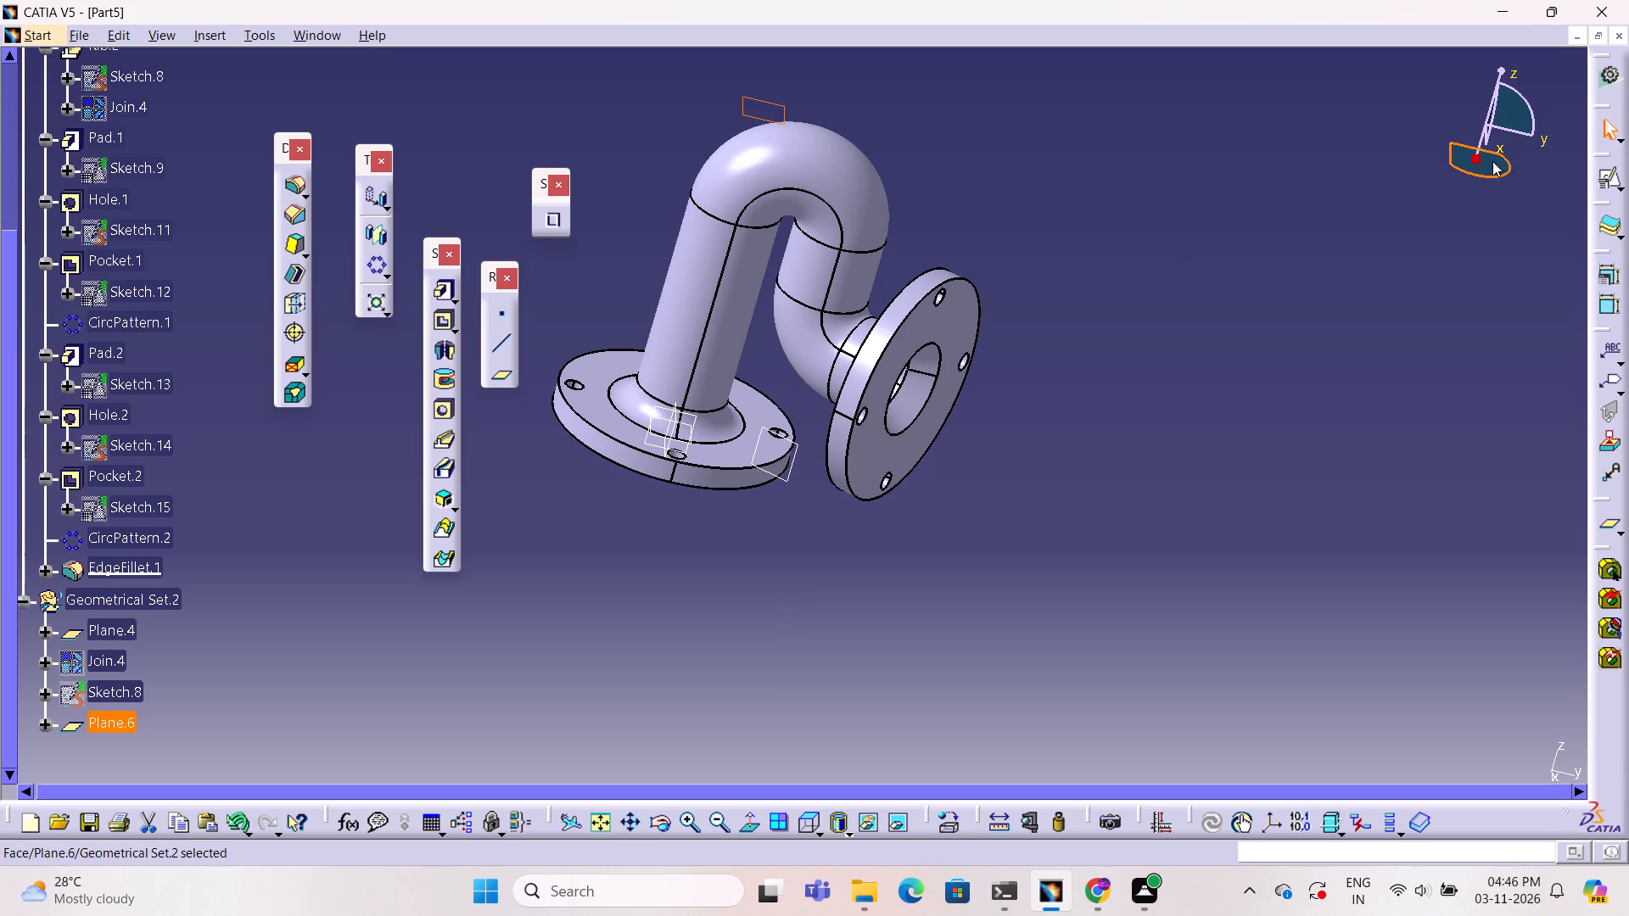
{"action": "left_click", "coordinate": [1601, 180]}
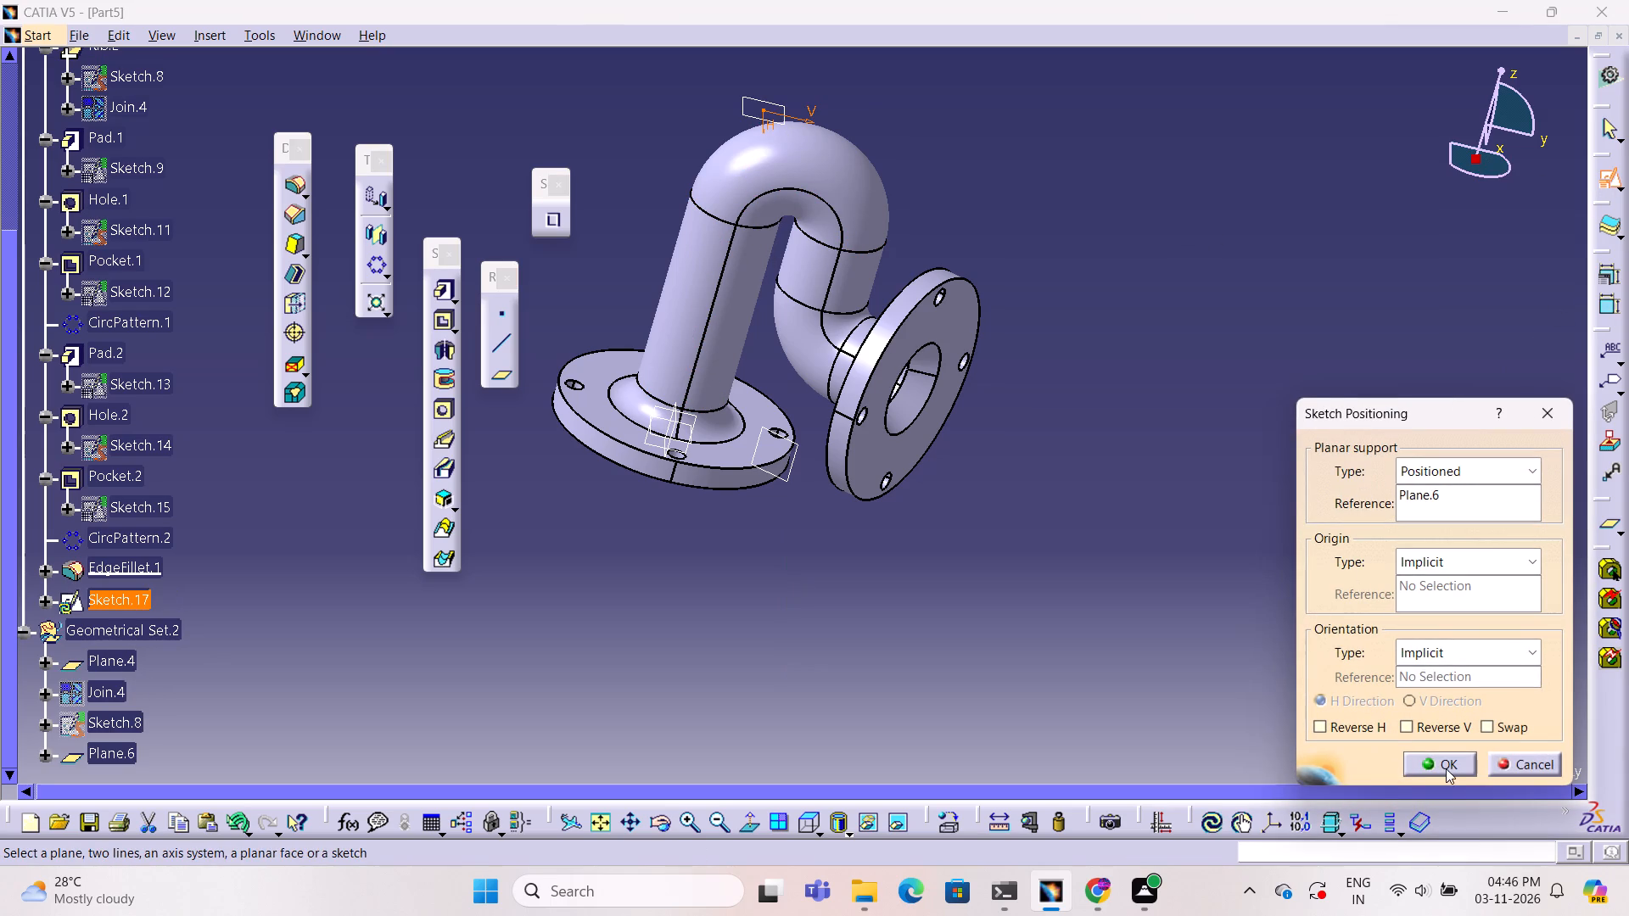
{"action": "left_click", "coordinate": [1446, 768]}
Sketch a circle about 4 mm in diameter over the tube's upper bend, centred on the sketch's V axis.
{"action": "middle_click_drag", "start_coordinate": [942, 580], "coordinate": [1008, 574]}
{"action": "middle_click", "coordinate": [960, 565], "text": "ctrl"}
{"action": "right_click_drag", "start_coordinate": [960, 565], "coordinate": [794, 559], "text": "ctrl"}
{"action": "middle_click_drag", "start_coordinate": [960, 565], "coordinate": [951, 570], "text": "ctrl"}
{"action": "middle_click_drag", "start_coordinate": [919, 583], "coordinate": [794, 559], "text": "ctrl"}
{"action": "middle_click", "coordinate": [878, 504], "text": "ctrl"}
{"action": "right_click_drag", "start_coordinate": [878, 504], "coordinate": [871, 518], "text": "ctrl"}
{"action": "middle_click_drag", "start_coordinate": [874, 513], "coordinate": [842, 454], "text": "ctrl"}
{"action": "right_click_drag", "start_coordinate": [871, 518], "coordinate": [842, 454], "text": "ctrl"}
{"action": "right_click", "coordinate": [842, 454], "text": "ctrl"}
{"action": "middle_click_drag", "start_coordinate": [713, 505], "coordinate": [1025, 489]}
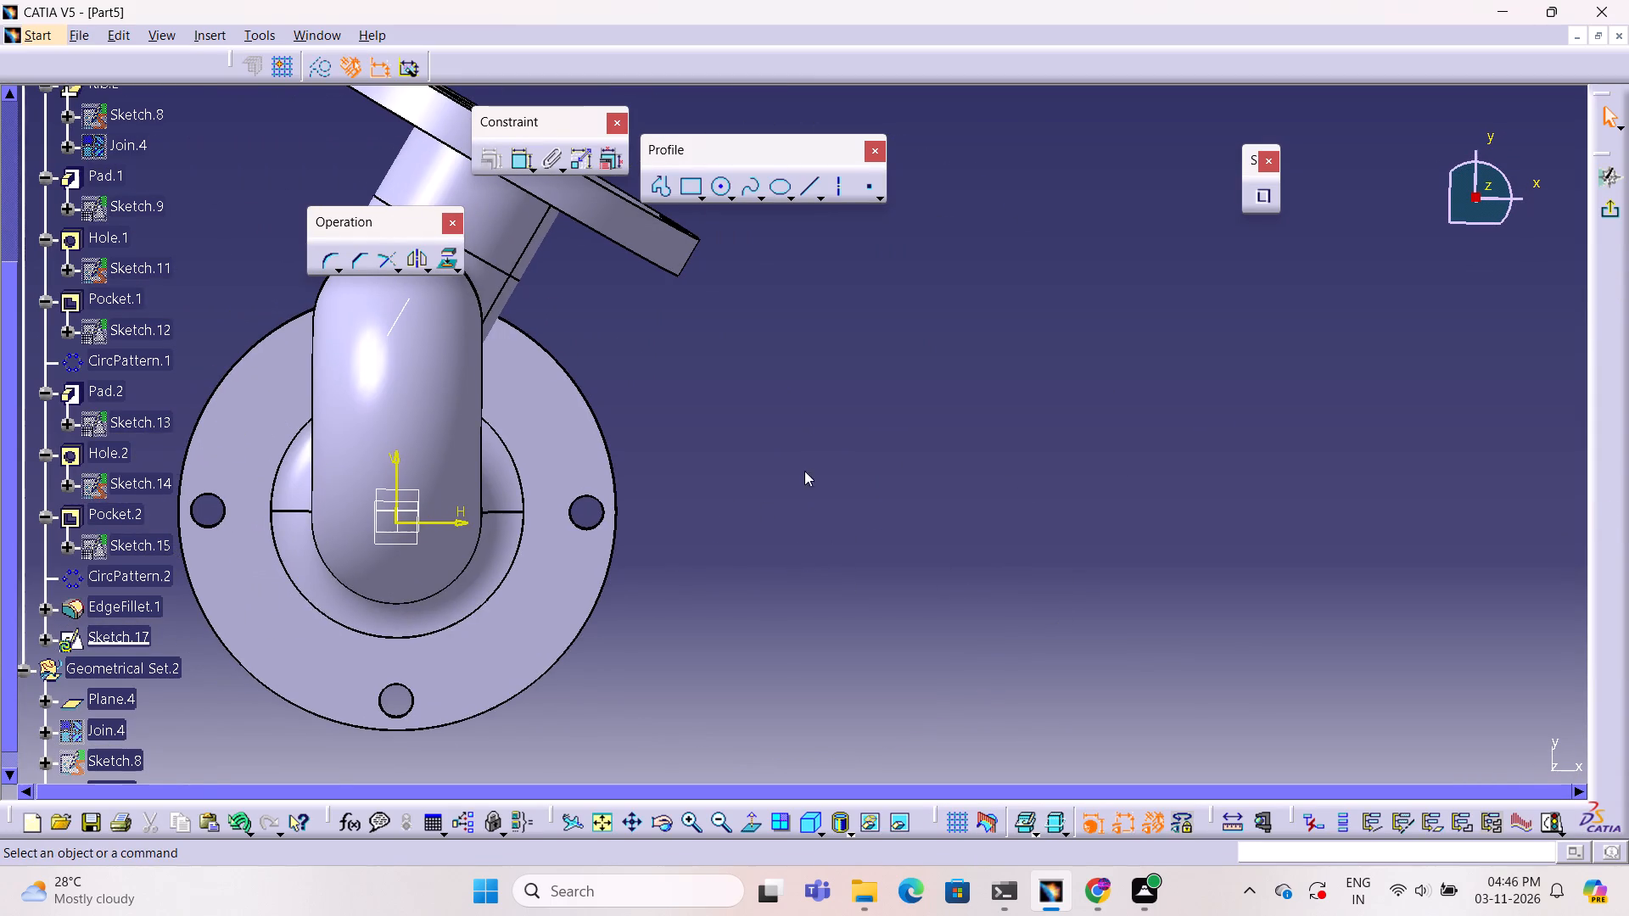
{"action": "middle_click_drag", "start_coordinate": [768, 488], "coordinate": [736, 418], "text": "ctrl"}
{"action": "right_click_drag", "start_coordinate": [768, 488], "coordinate": [736, 418], "text": "ctrl"}
{"action": "left_click", "coordinate": [717, 188], "text": "ctrl"}
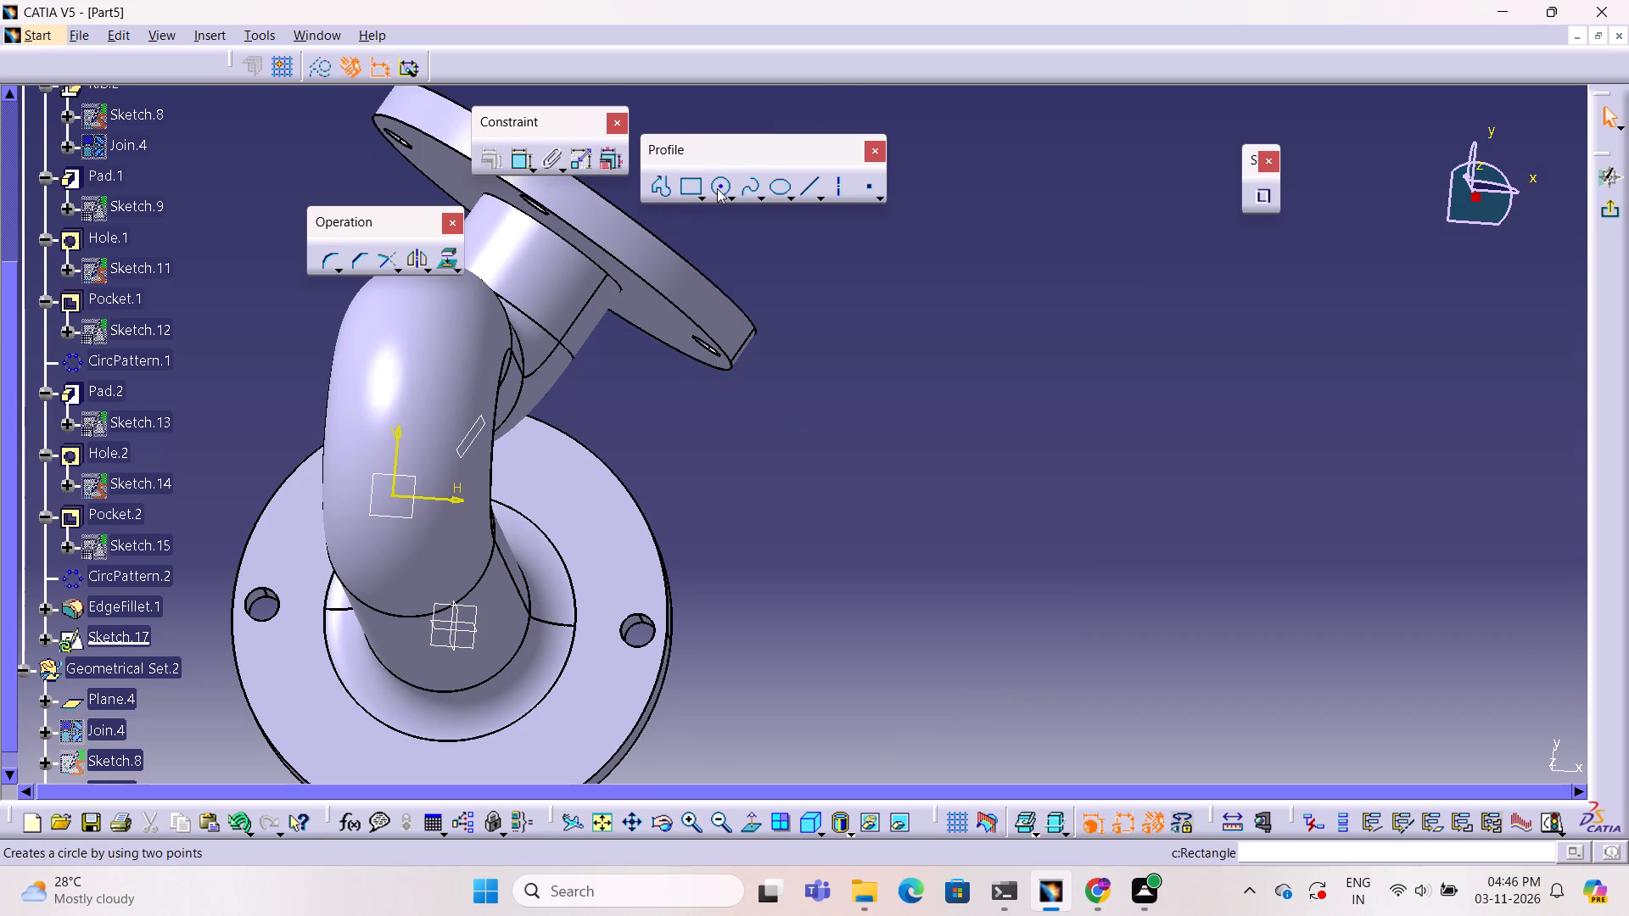
{"action": "left_click", "coordinate": [401, 390]}
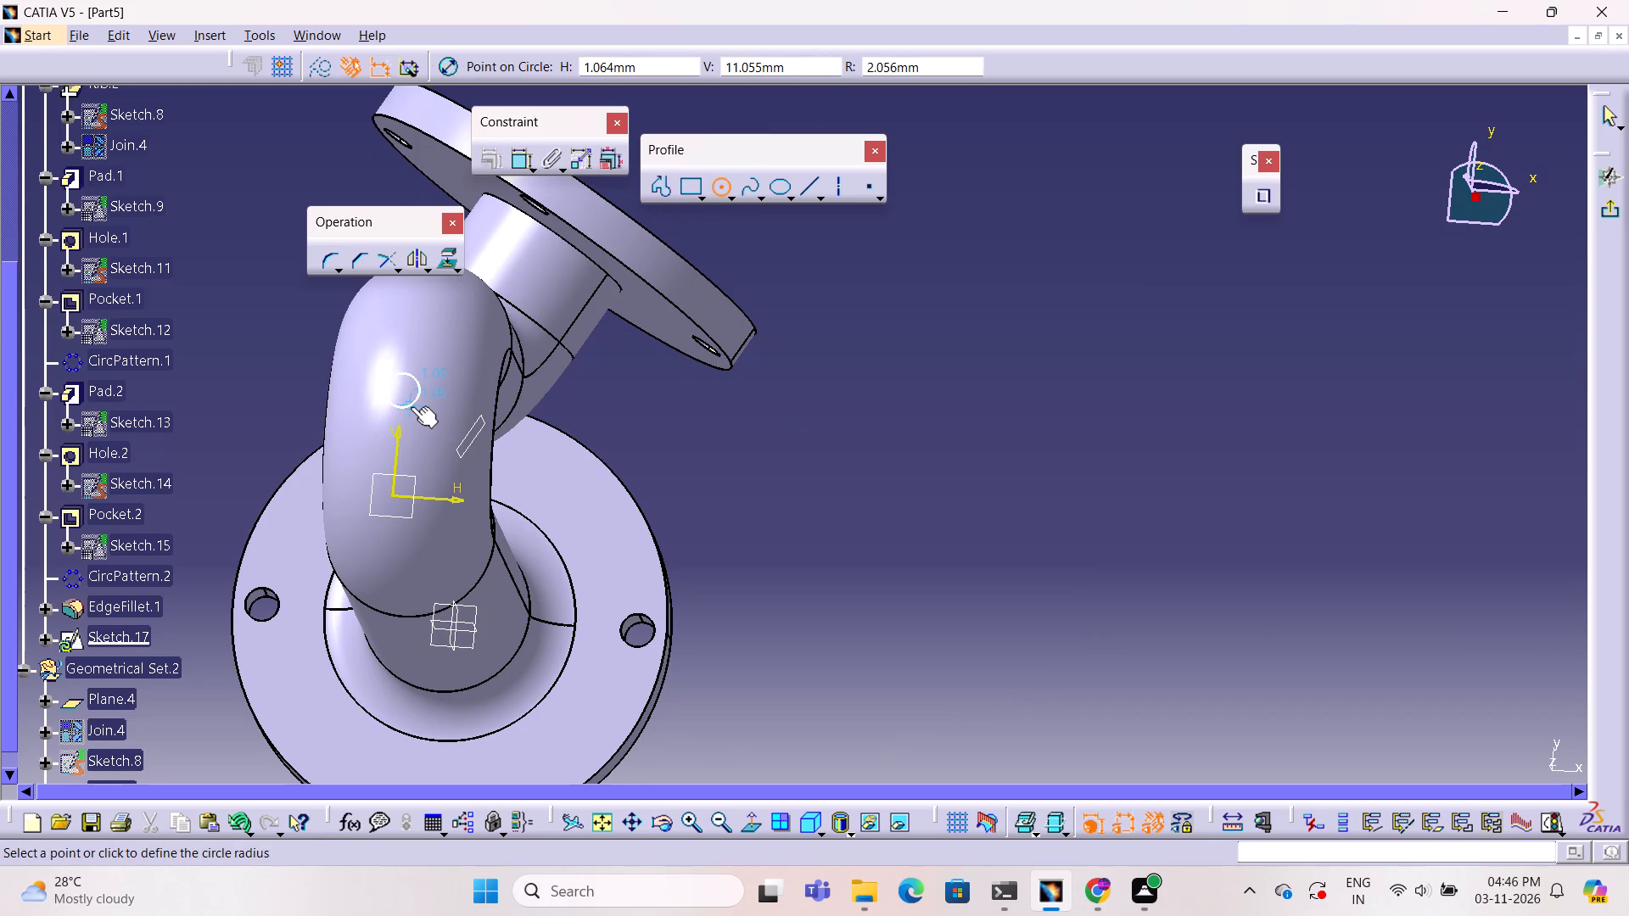
{"action": "left_click", "coordinate": [411, 406]}
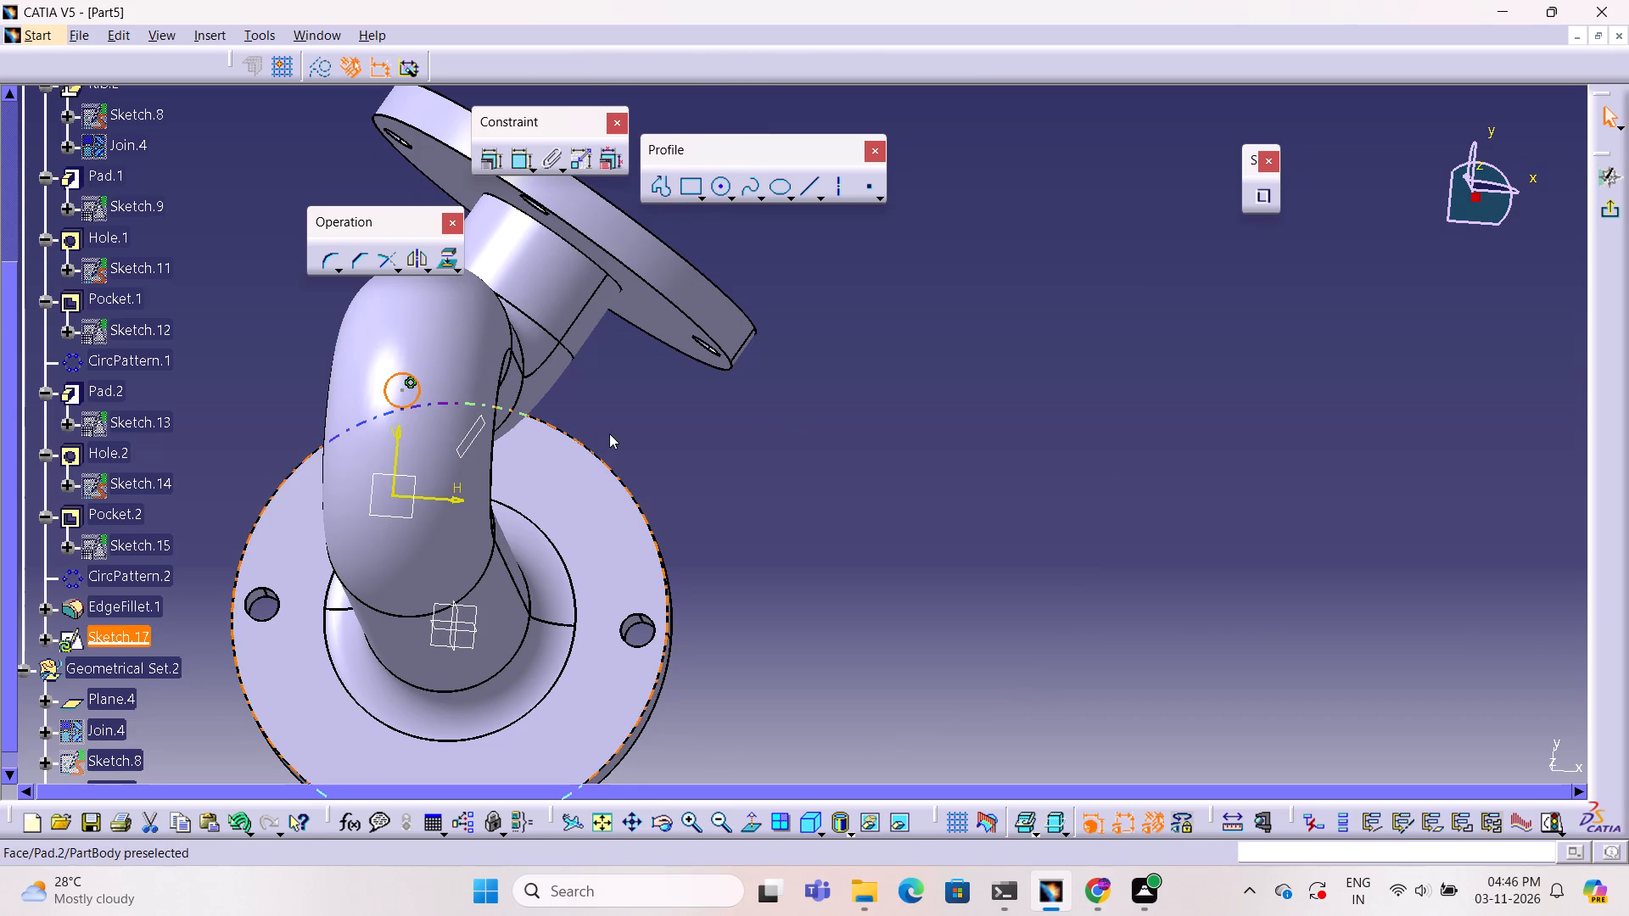
{"action": "left_click", "coordinate": [614, 432]}
Dimension the sketched circle's diameter and set it to 8 mm.
{"action": "left_click", "coordinate": [416, 399]}
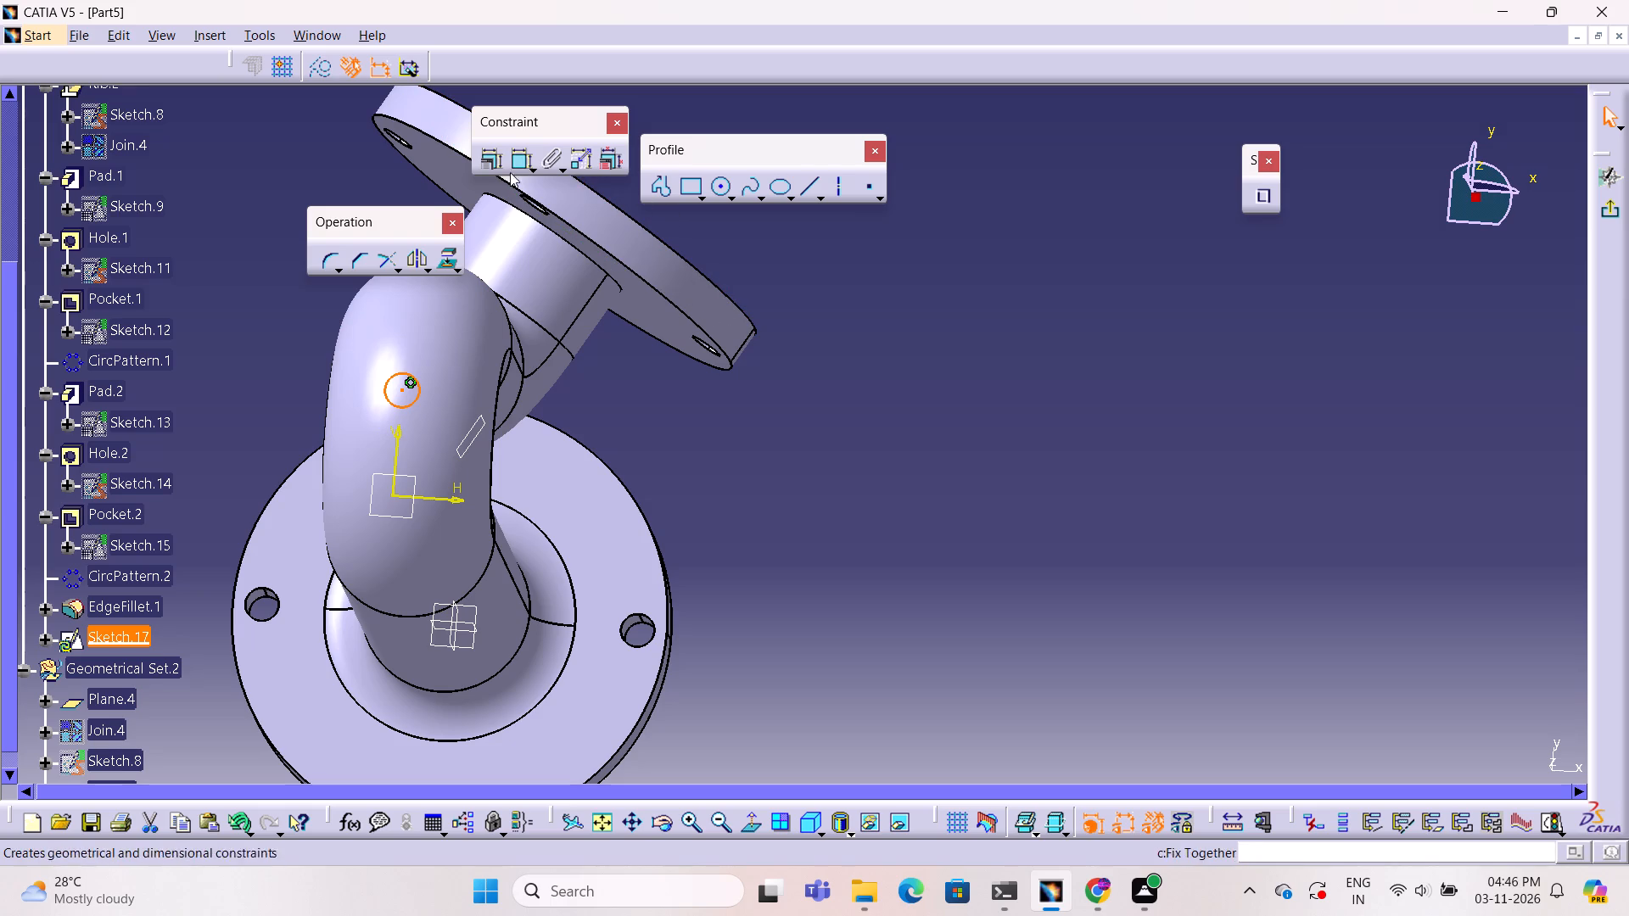
{"action": "left_click", "coordinate": [519, 163]}
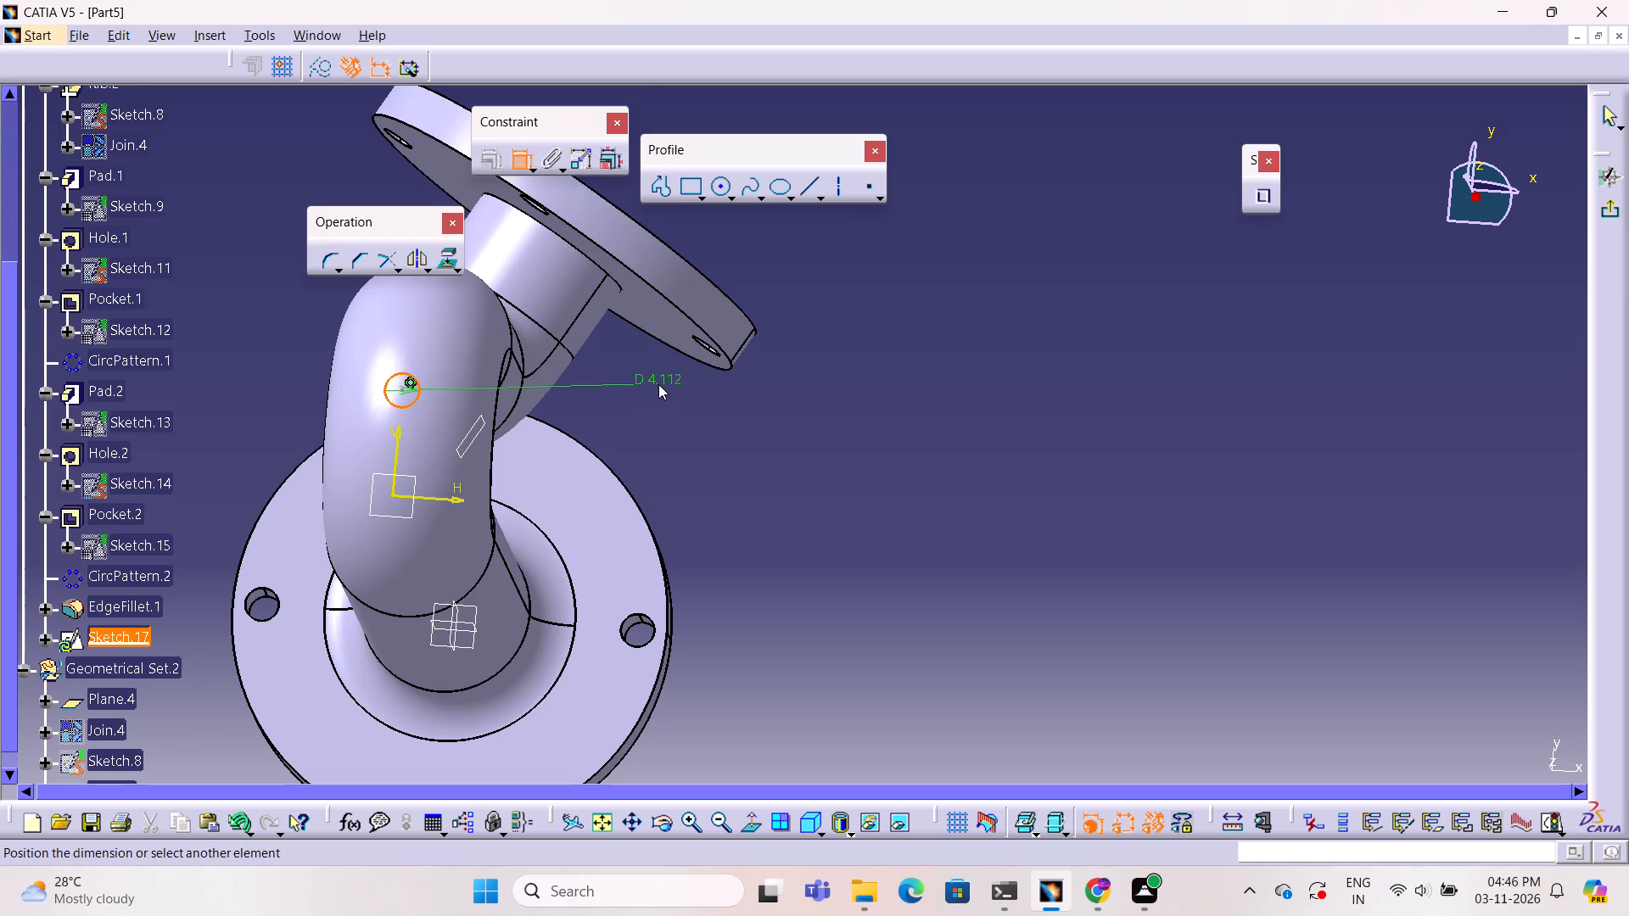
{"action": "left_click", "coordinate": [658, 384]}
{"action": "double_click", "coordinate": [663, 380]}
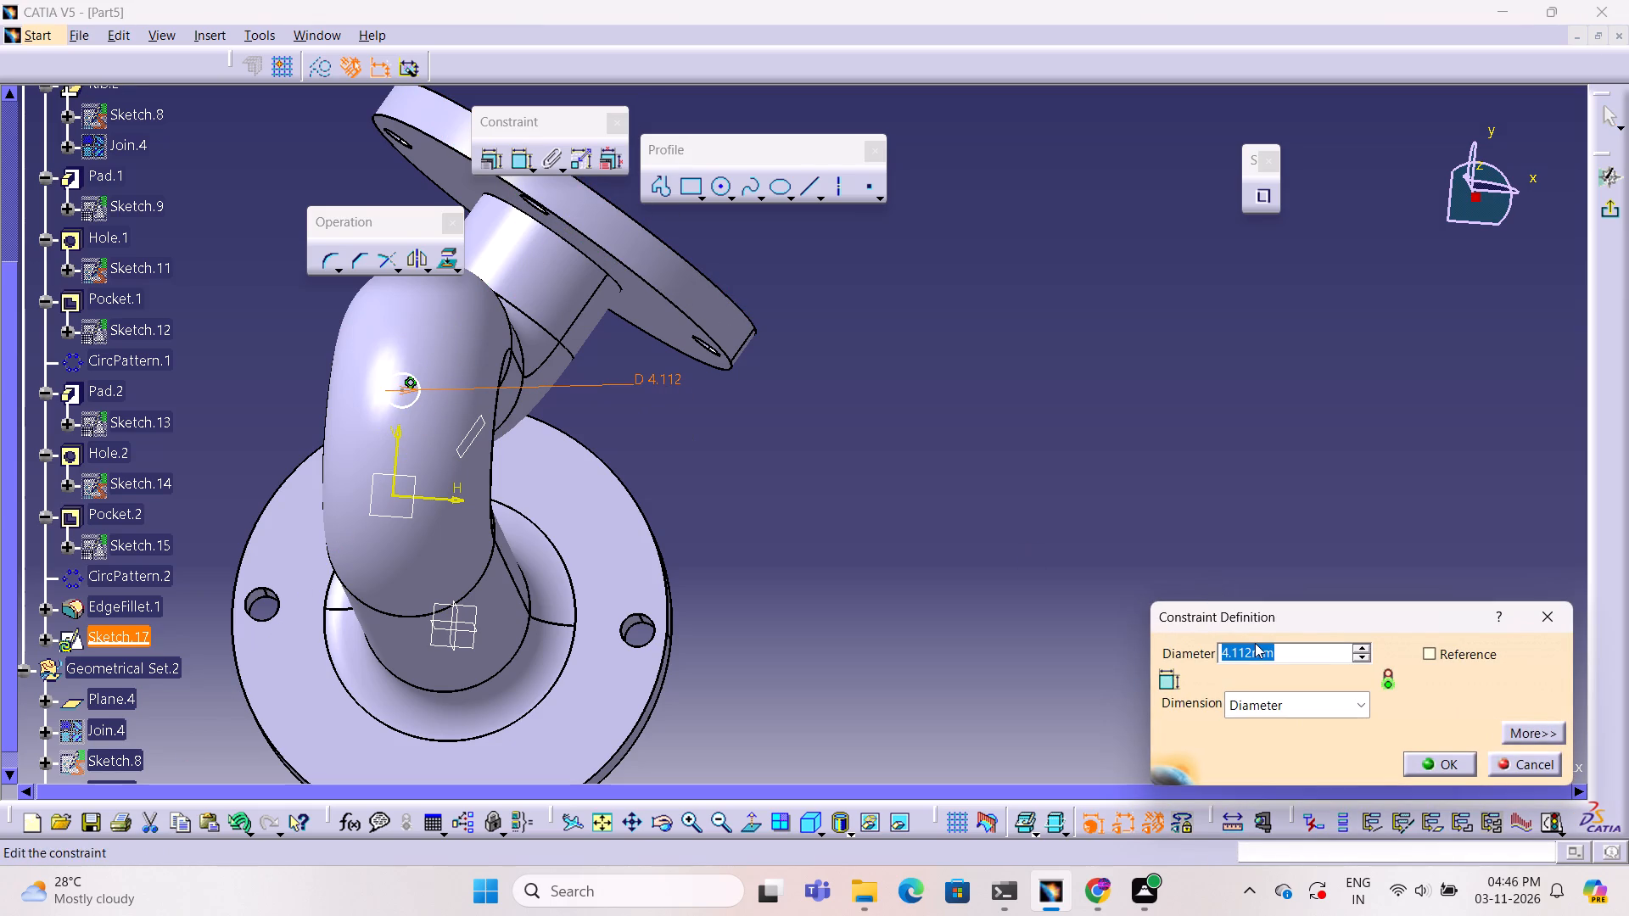
{"action": "key", "text": "8"}
{"action": "left_click", "coordinate": [1443, 764]}
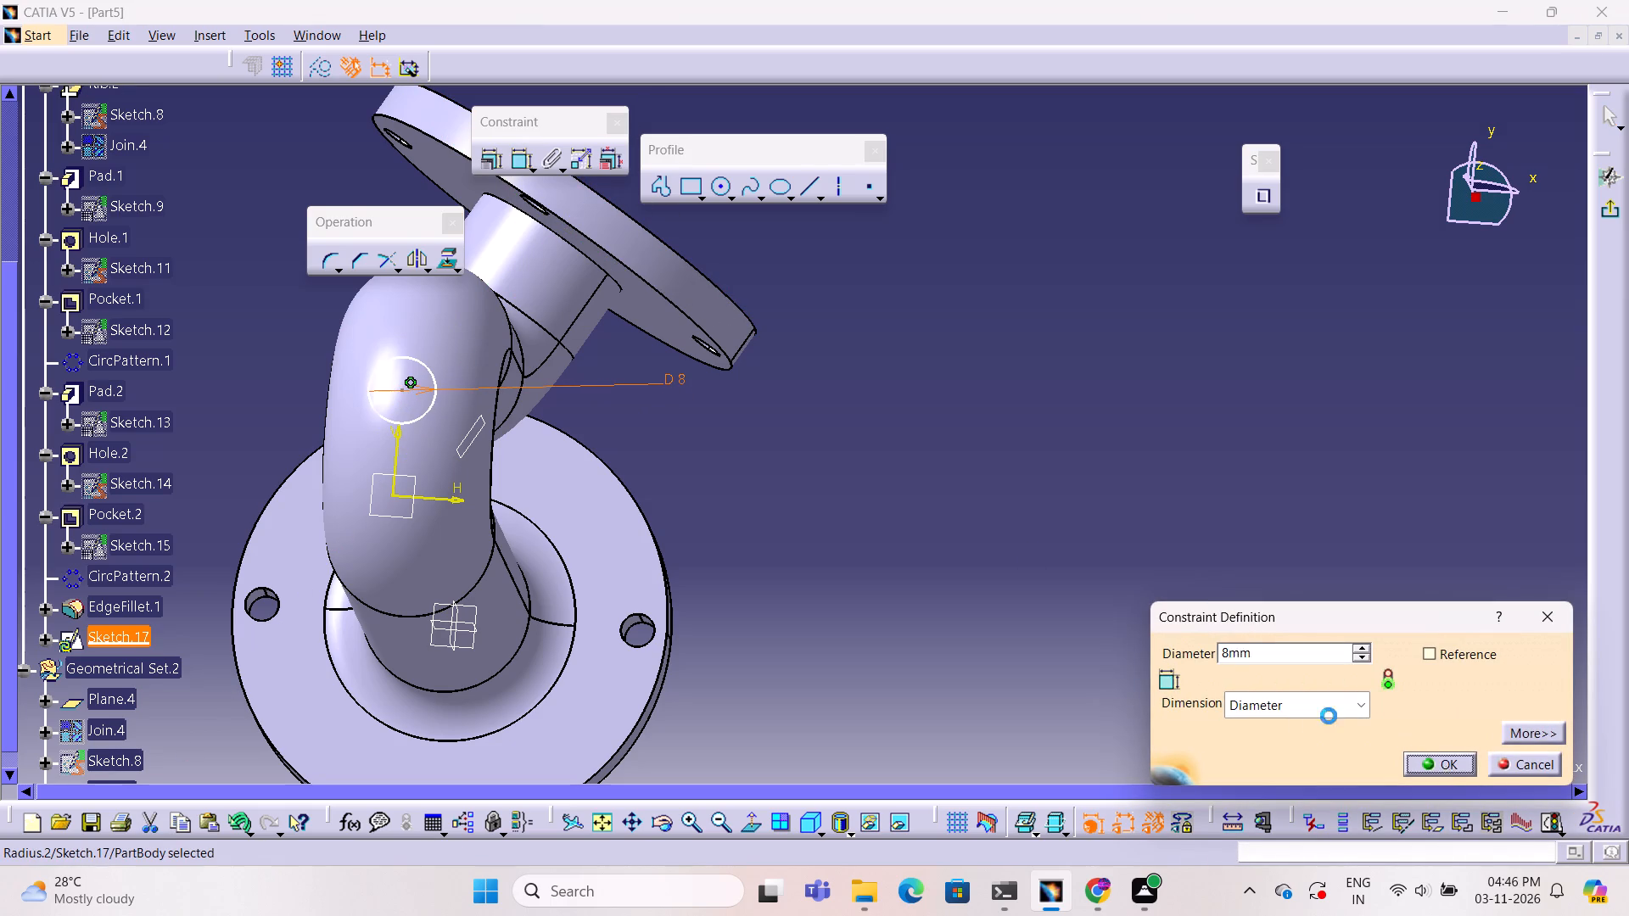
{"action": "left_click", "coordinate": [864, 549]}
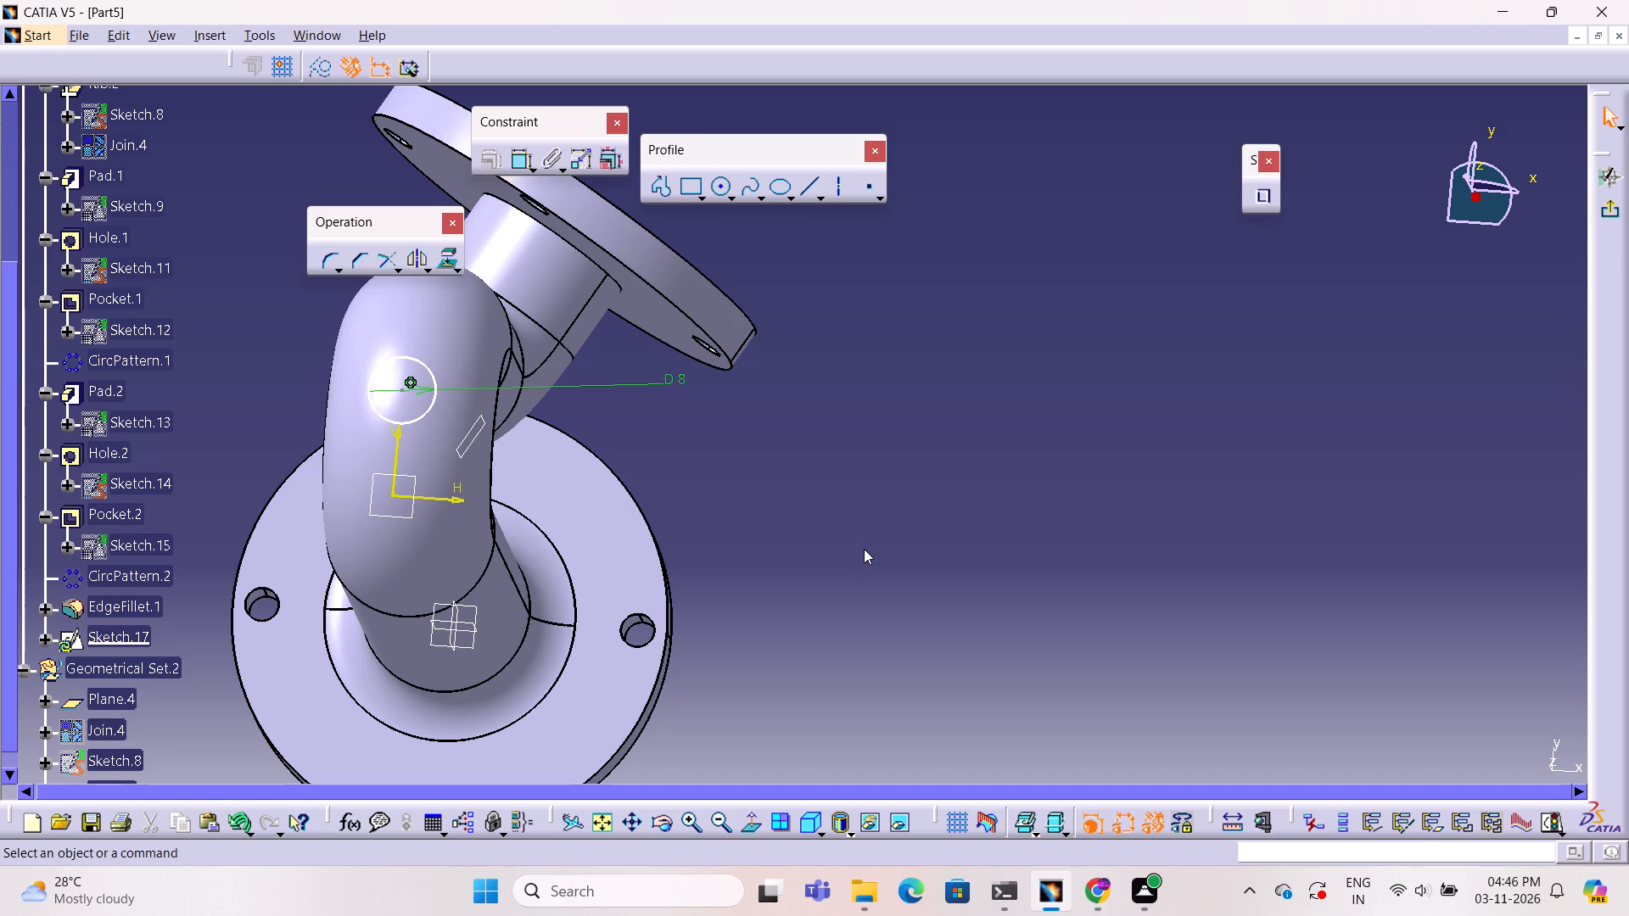
Dimension the distance from the circle's centre to the sketch's H axis and set it to 11.5 mm.
{"action": "middle_click_drag", "start_coordinate": [864, 549], "coordinate": [803, 491], "text": "ctrl"}
{"action": "right_click_drag", "start_coordinate": [864, 549], "coordinate": [803, 491], "text": "ctrl"}
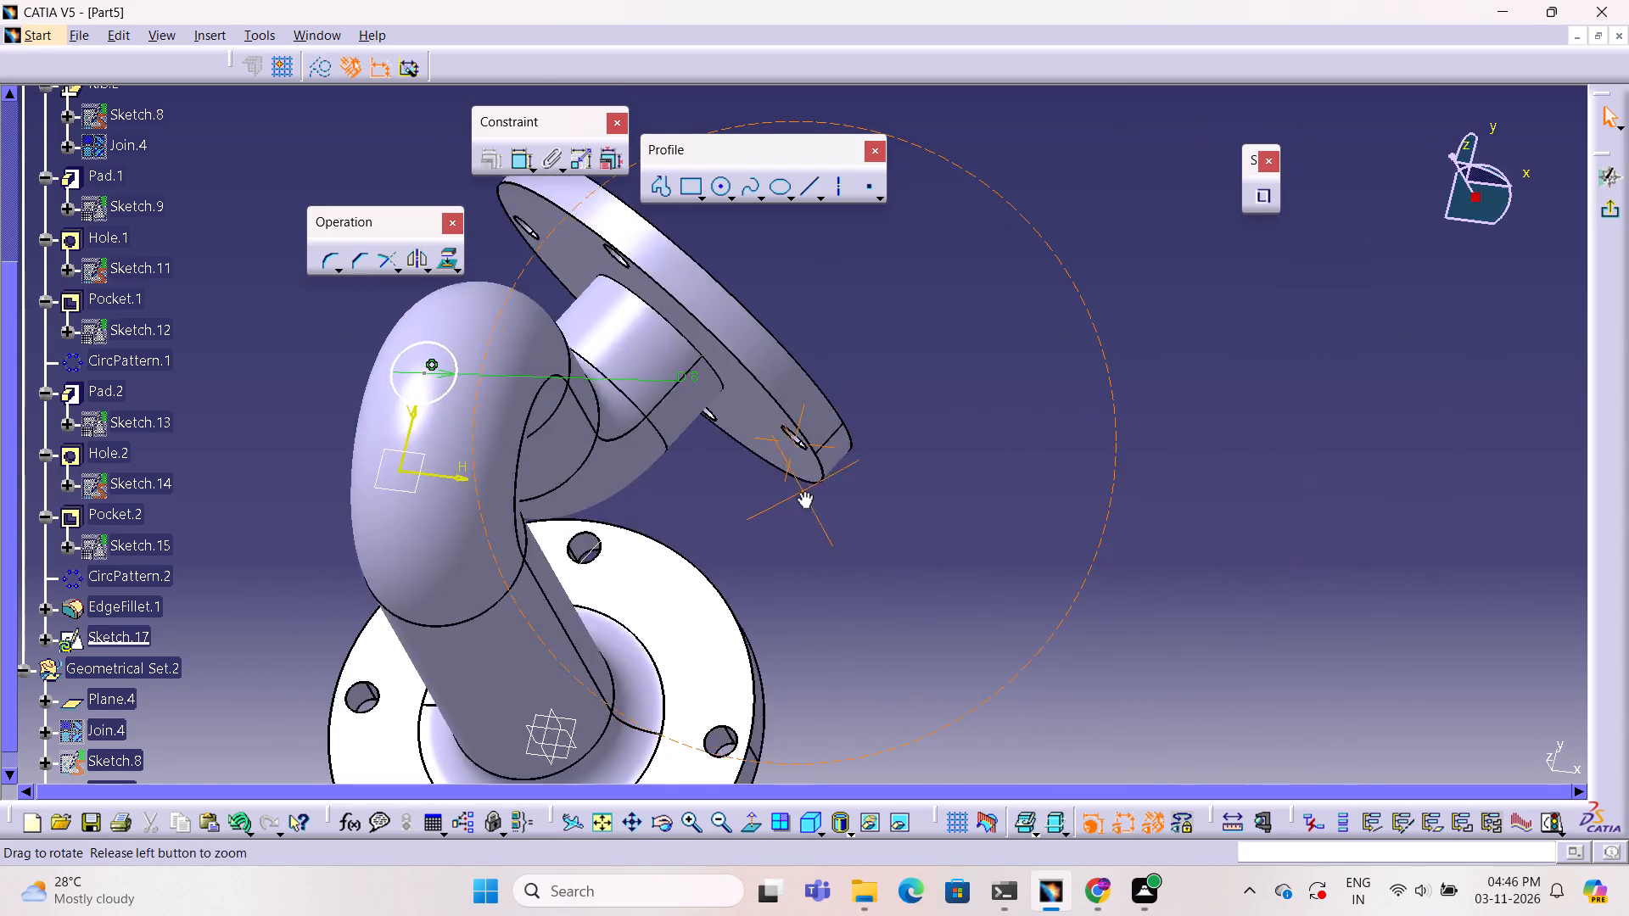
{"action": "middle_click_drag", "start_coordinate": [803, 491], "coordinate": [949, 463], "text": "ctrl"}
{"action": "right_click_drag", "start_coordinate": [803, 491], "coordinate": [949, 463], "text": "ctrl"}
{"action": "left_click", "coordinate": [518, 161]}
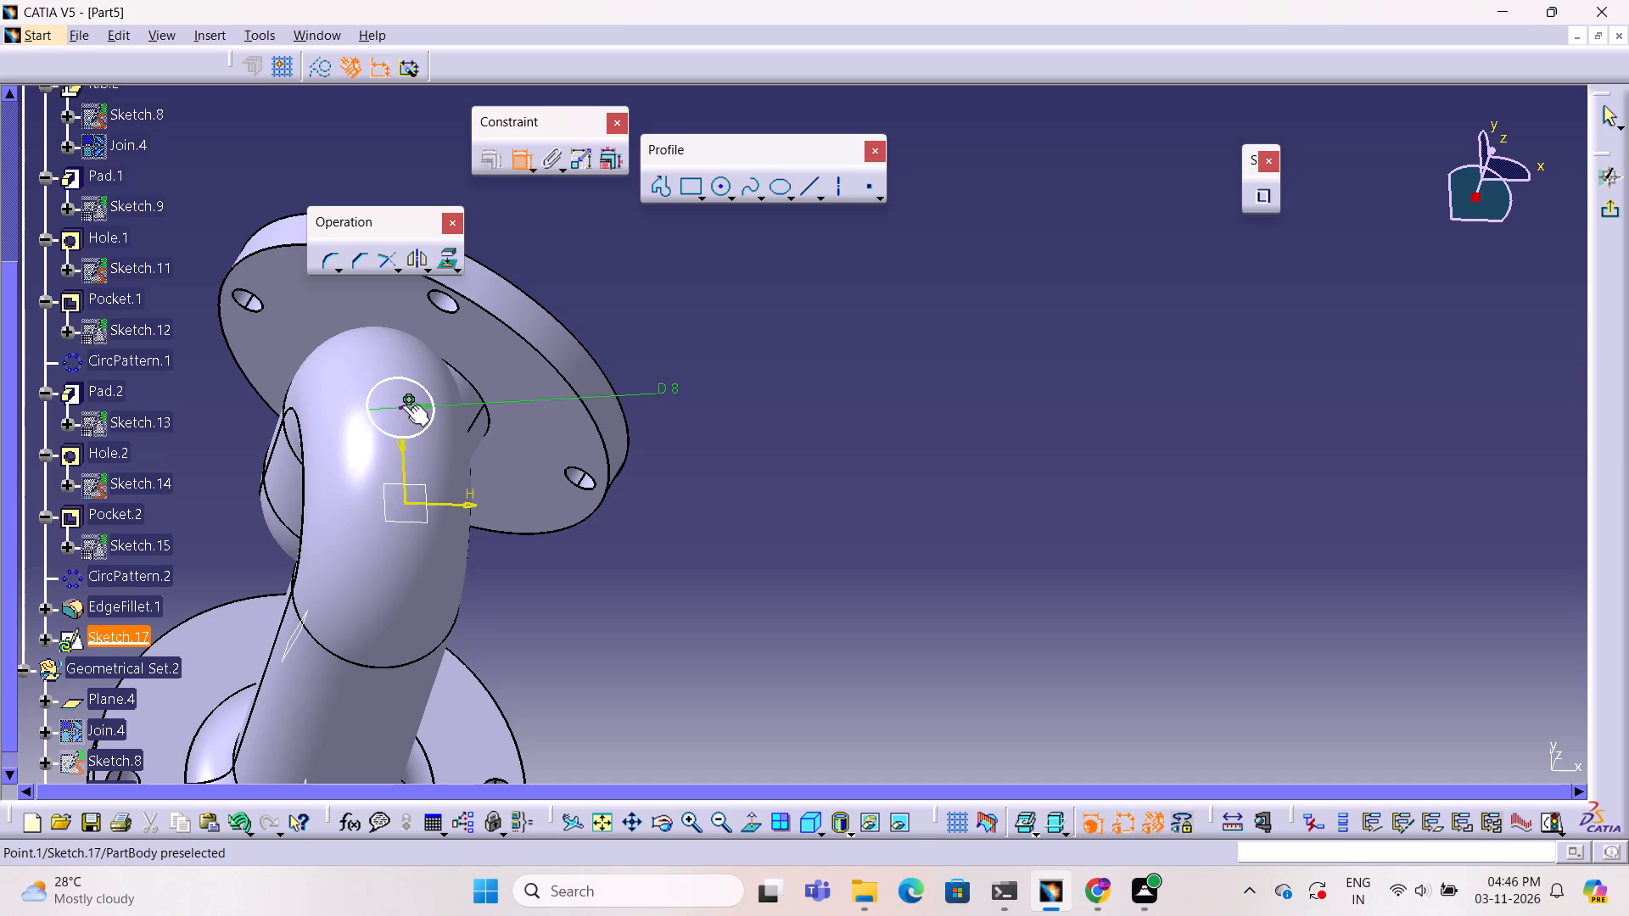
{"action": "left_click", "coordinate": [400, 407]}
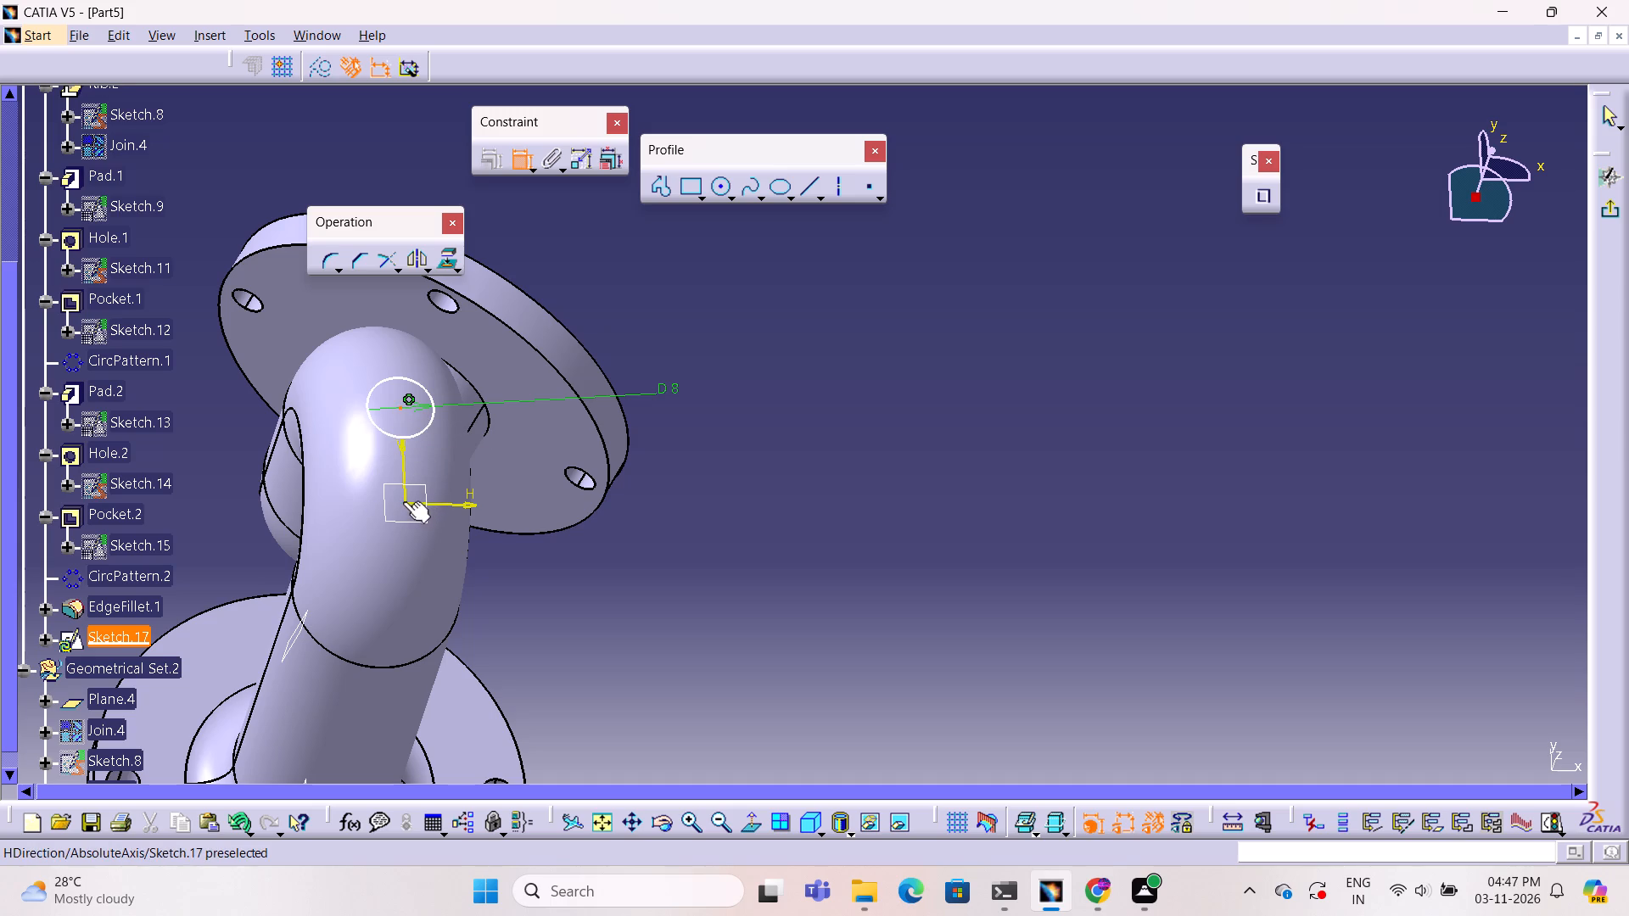
{"action": "left_click", "coordinate": [403, 501]}
{"action": "left_click", "coordinate": [541, 472]}
{"action": "double_click", "coordinate": [543, 467]}
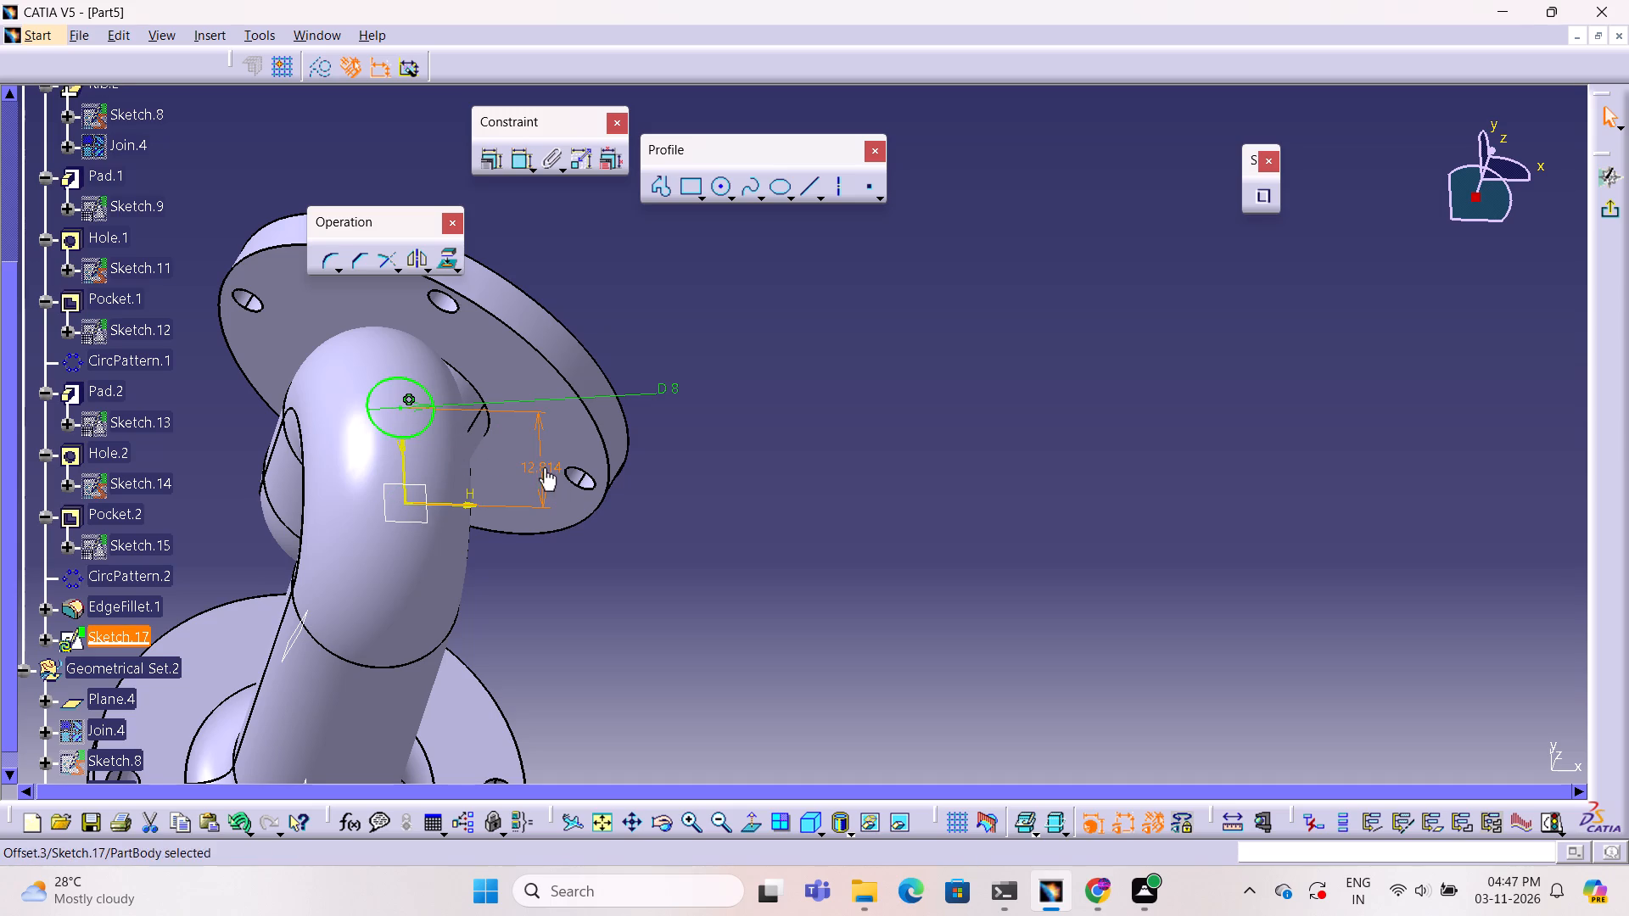
{"action": "type", "text": "11"}
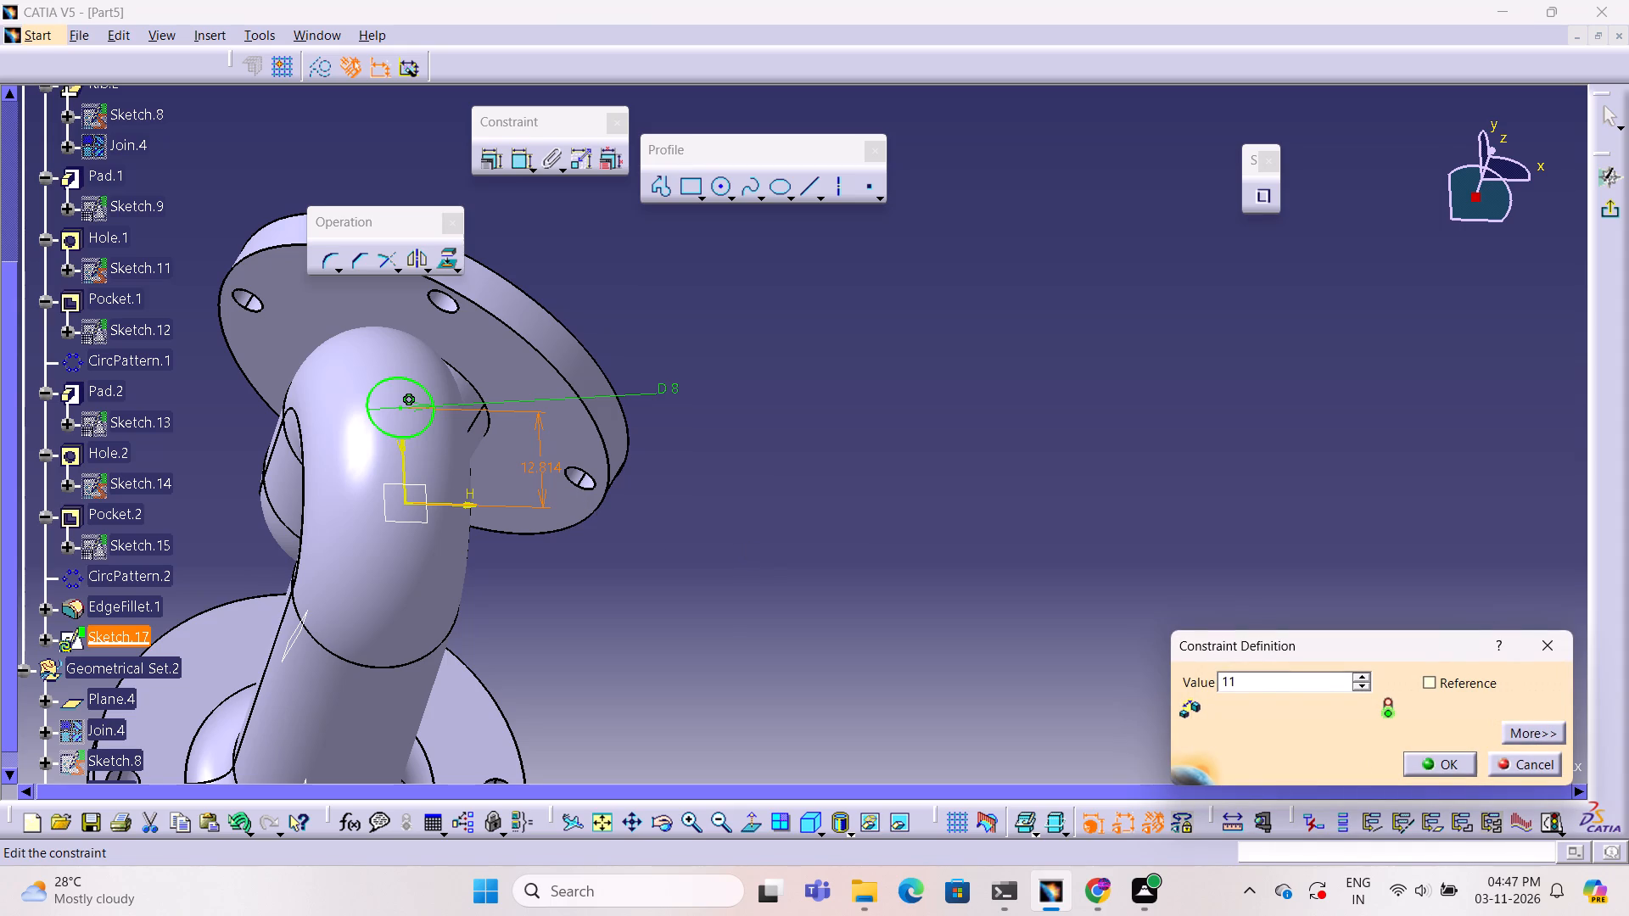
{"action": "key", "text": "period"}
{"action": "key", "text": "5"}
{"action": "key", "text": "Return"}
{"action": "left_click", "coordinate": [704, 544]}
Examine the constrained circle's position above the tube's upper bend from several angles.
{"action": "middle_click_drag", "start_coordinate": [707, 544], "coordinate": [365, 617], "text": "ctrl"}
{"action": "right_click_drag", "start_coordinate": [707, 544], "coordinate": [365, 617], "text": "ctrl"}
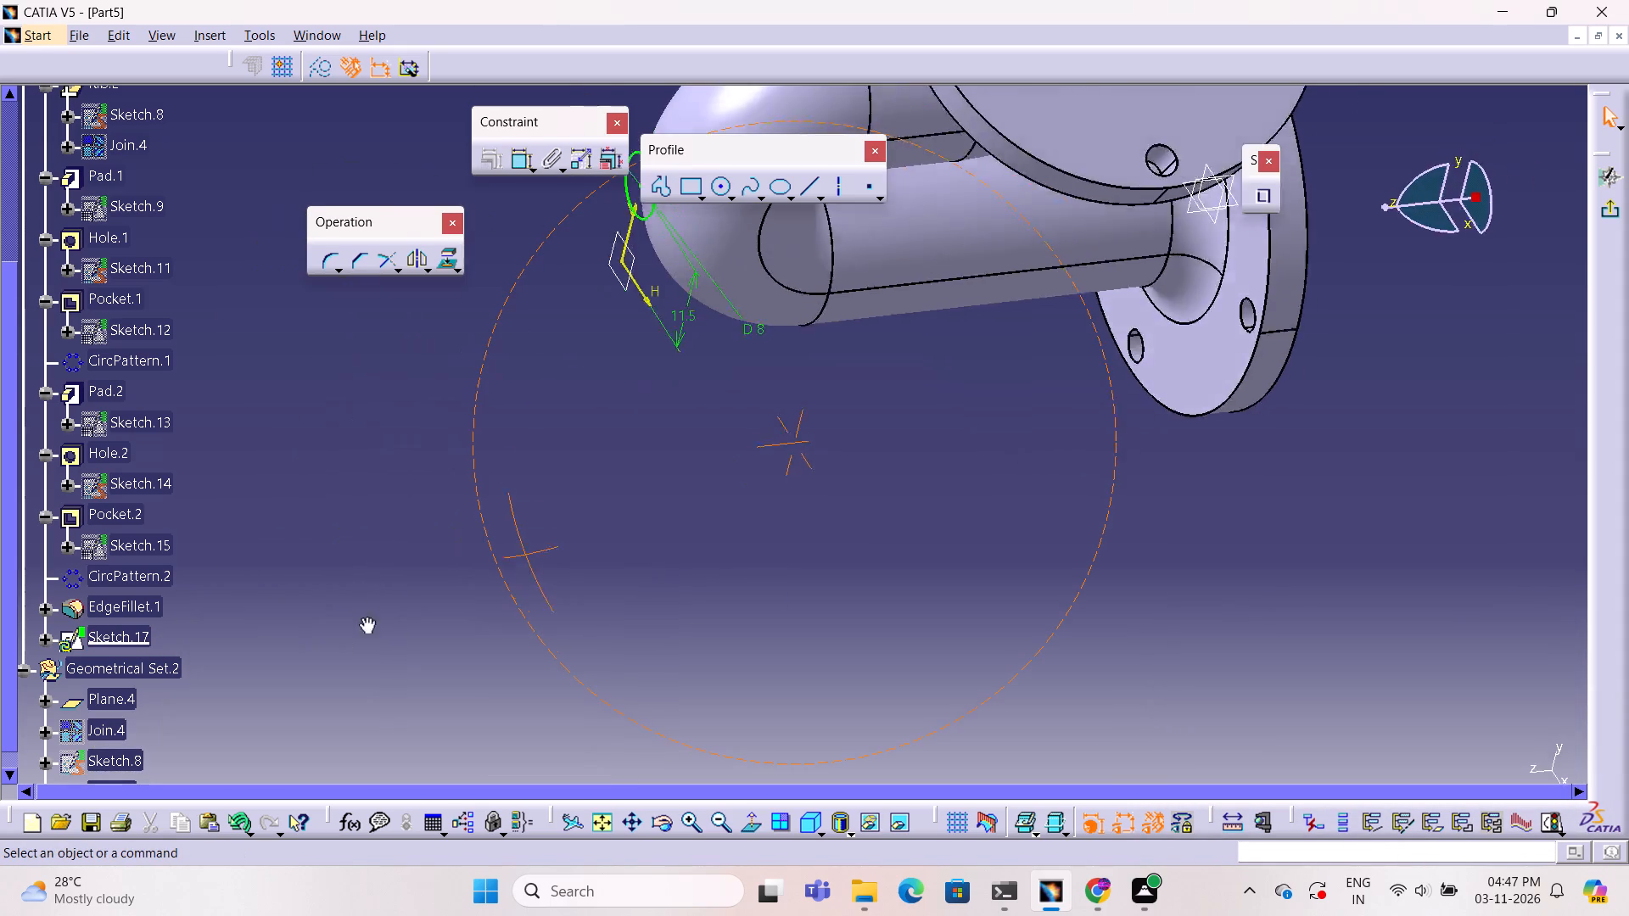
{"action": "right_click_drag", "start_coordinate": [365, 617], "coordinate": [554, 268], "text": "ctrl"}
{"action": "middle_click_drag", "start_coordinate": [365, 617], "coordinate": [554, 268], "text": "ctrl"}
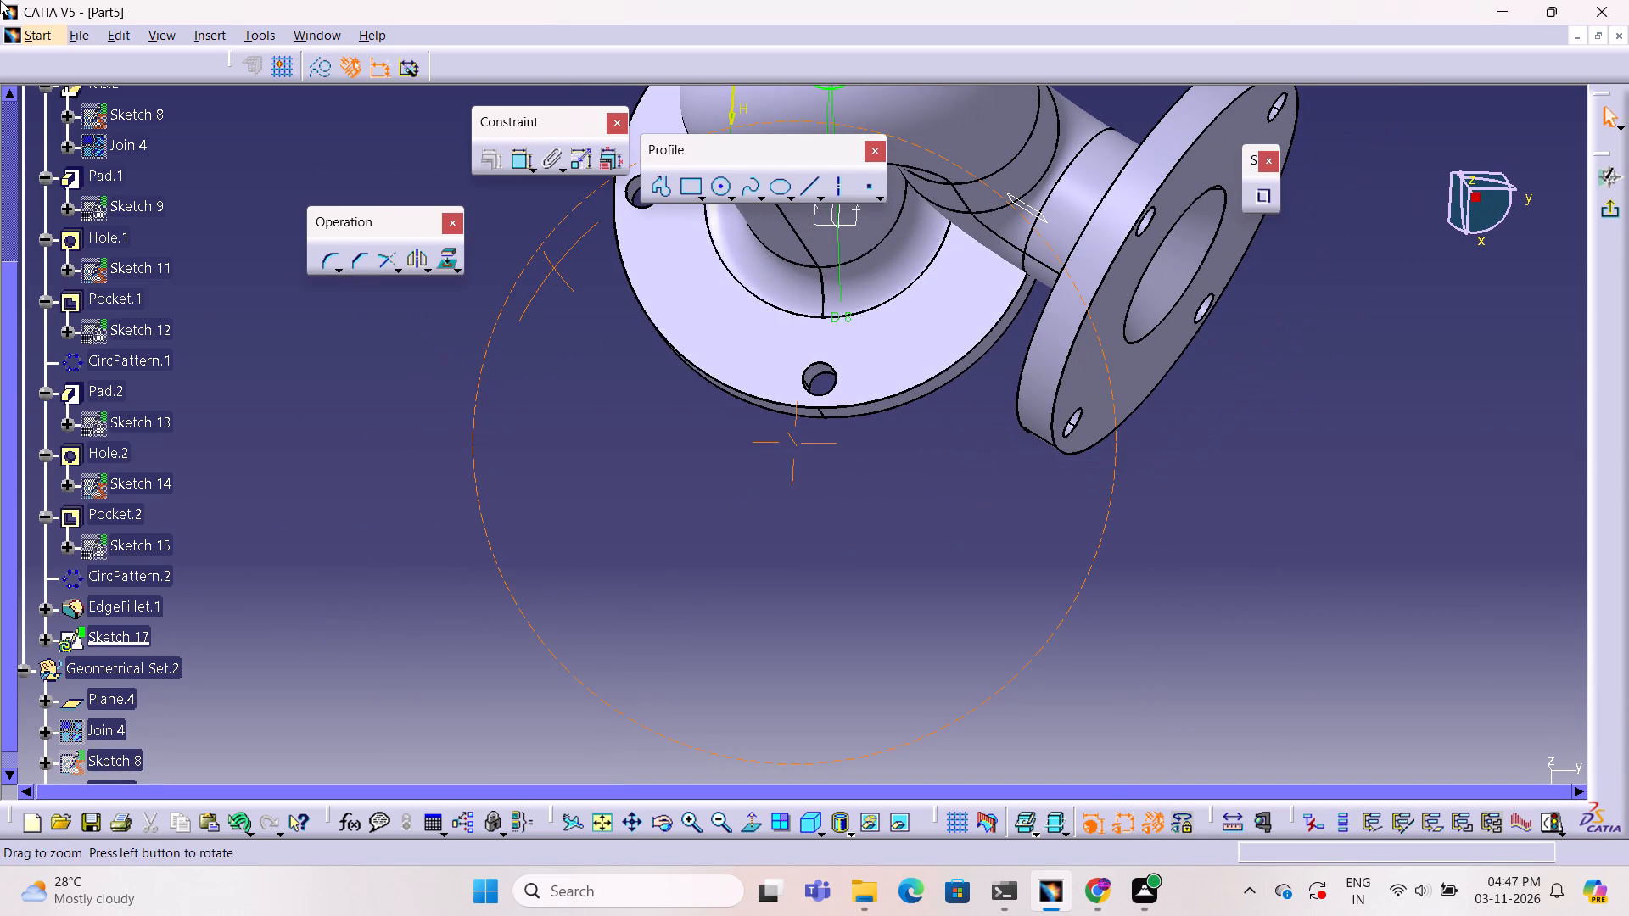
{"action": "middle_click_drag", "start_coordinate": [747, 410], "coordinate": [809, 144], "text": "ctrl"}
{"action": "right_click_drag", "start_coordinate": [709, 482], "coordinate": [809, 144], "text": "ctrl"}
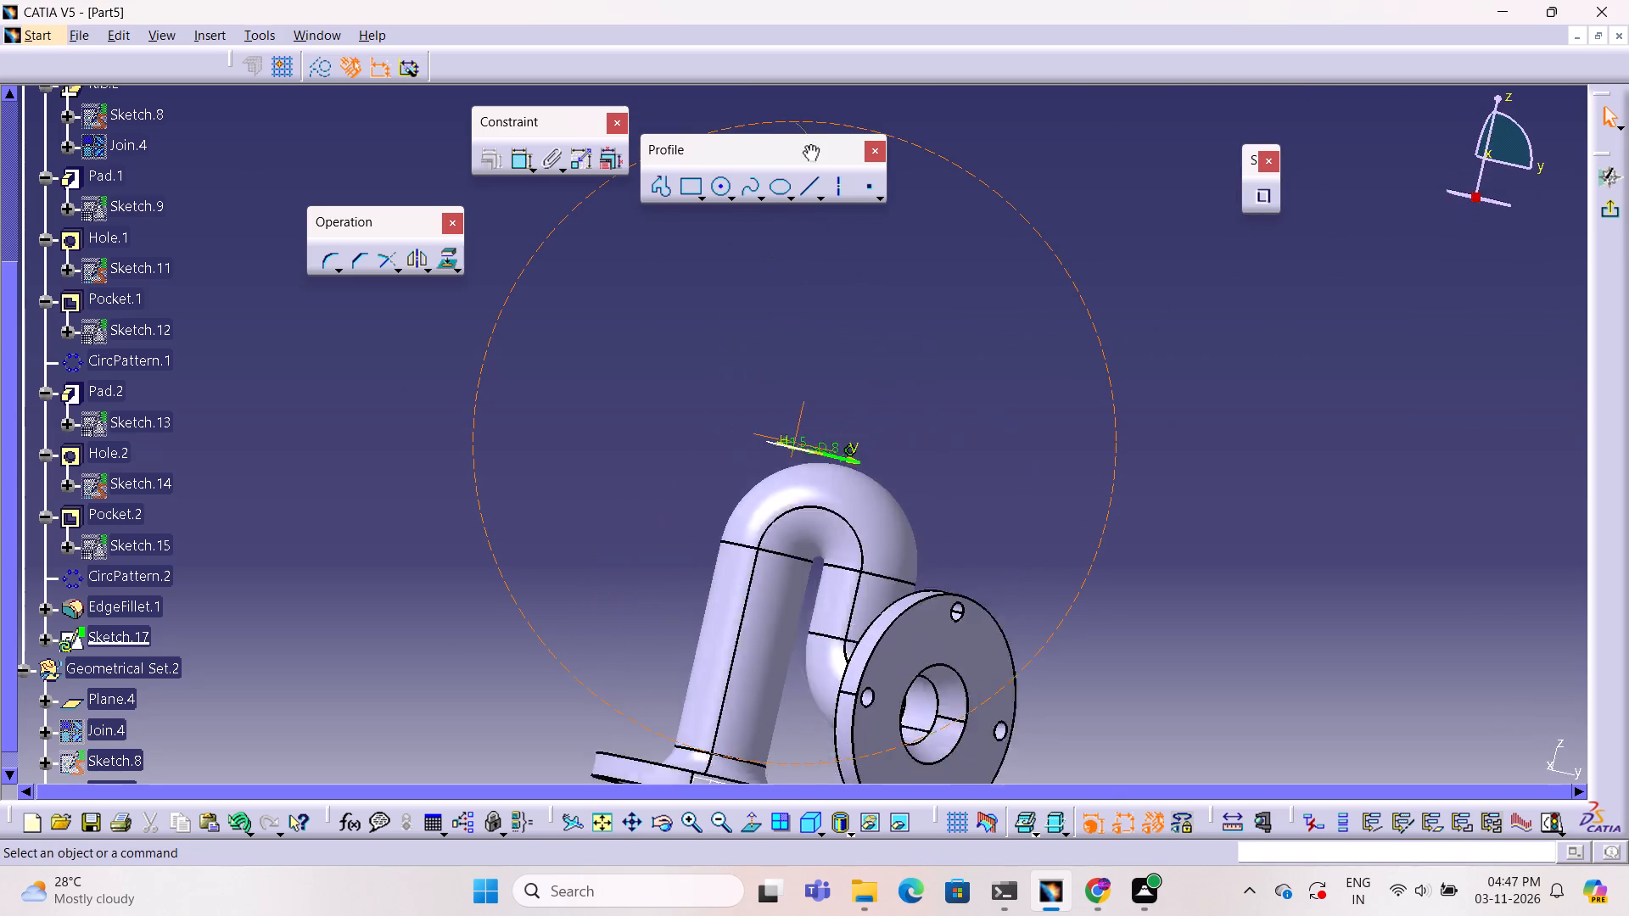
{"action": "middle_click_drag", "start_coordinate": [809, 144], "coordinate": [798, 220], "text": "ctrl"}
{"action": "right_click_drag", "start_coordinate": [809, 144], "coordinate": [798, 220], "text": "ctrl"}
{"action": "left_click", "coordinate": [641, 467]}
{"action": "middle_click_drag", "start_coordinate": [641, 465], "coordinate": [692, 333]}
{"action": "right_click", "coordinate": [660, 383], "text": "ctrl"}
{"action": "right_click_drag", "start_coordinate": [661, 381], "coordinate": [692, 333], "text": "ctrl"}
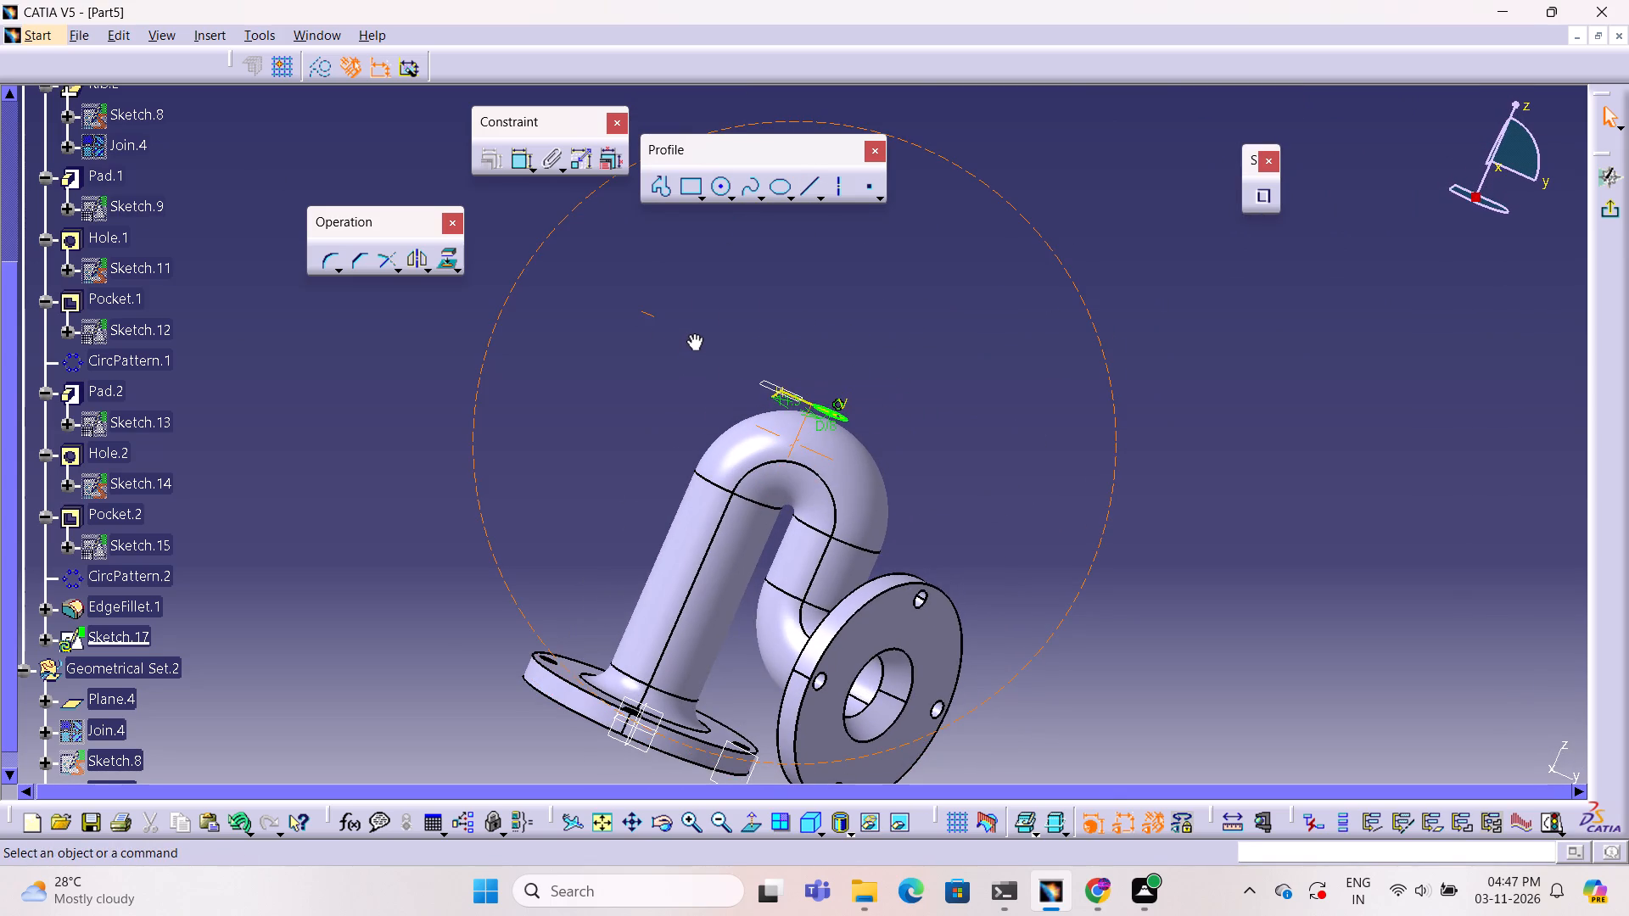
{"action": "middle_click_drag", "start_coordinate": [692, 333], "coordinate": [694, 333]}
{"action": "right_click_drag", "start_coordinate": [692, 333], "coordinate": [694, 333], "text": "ctrl"}
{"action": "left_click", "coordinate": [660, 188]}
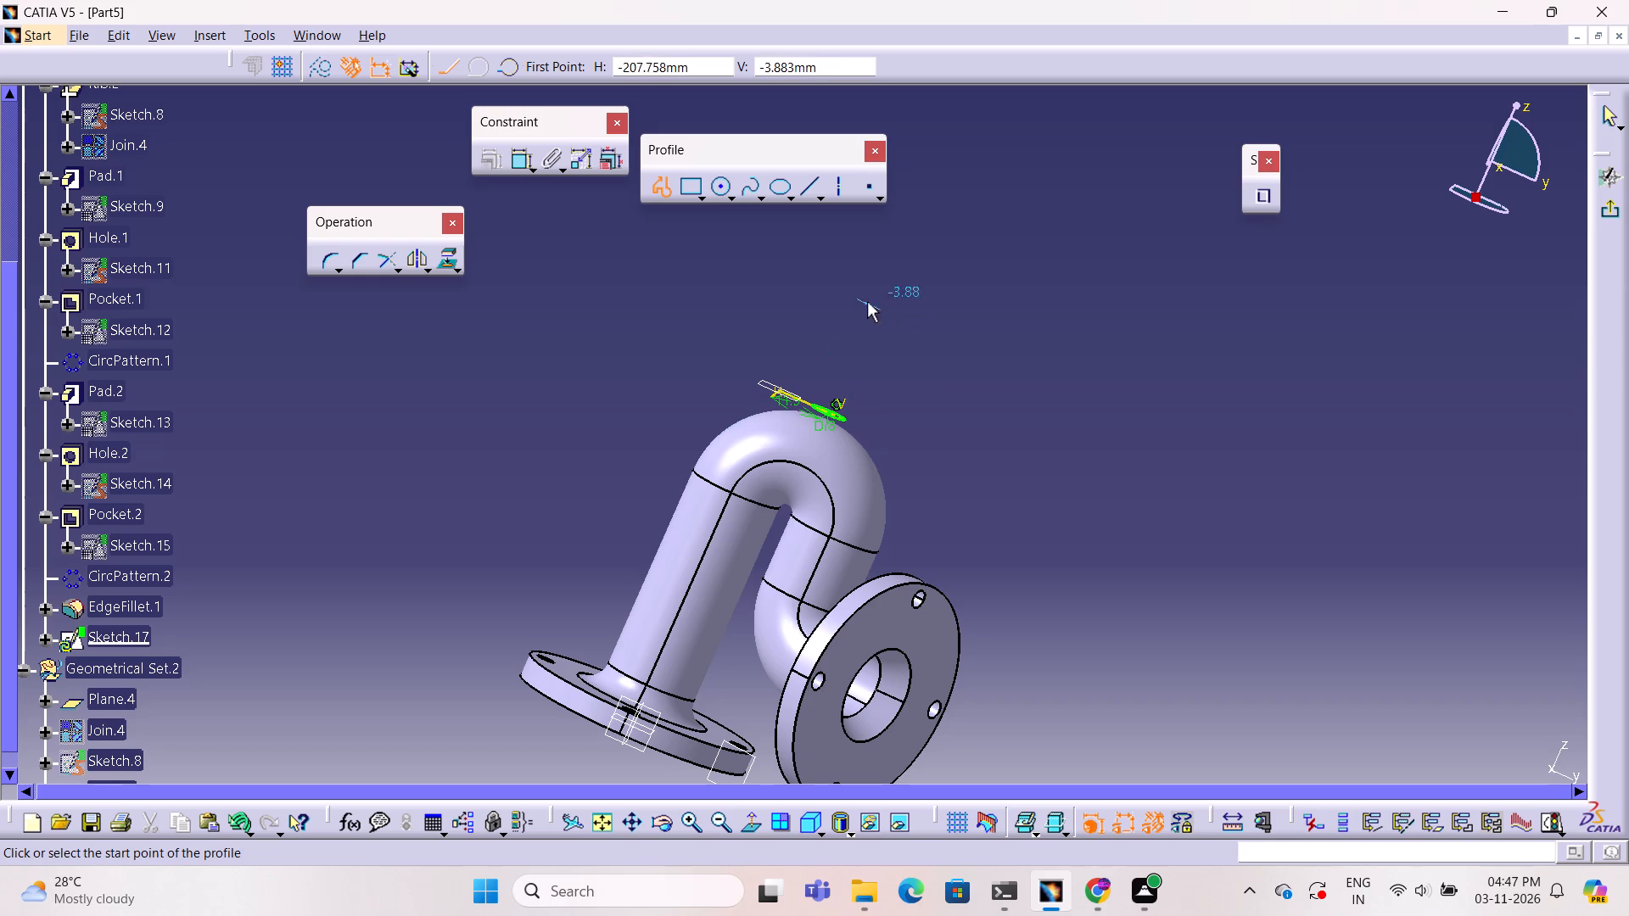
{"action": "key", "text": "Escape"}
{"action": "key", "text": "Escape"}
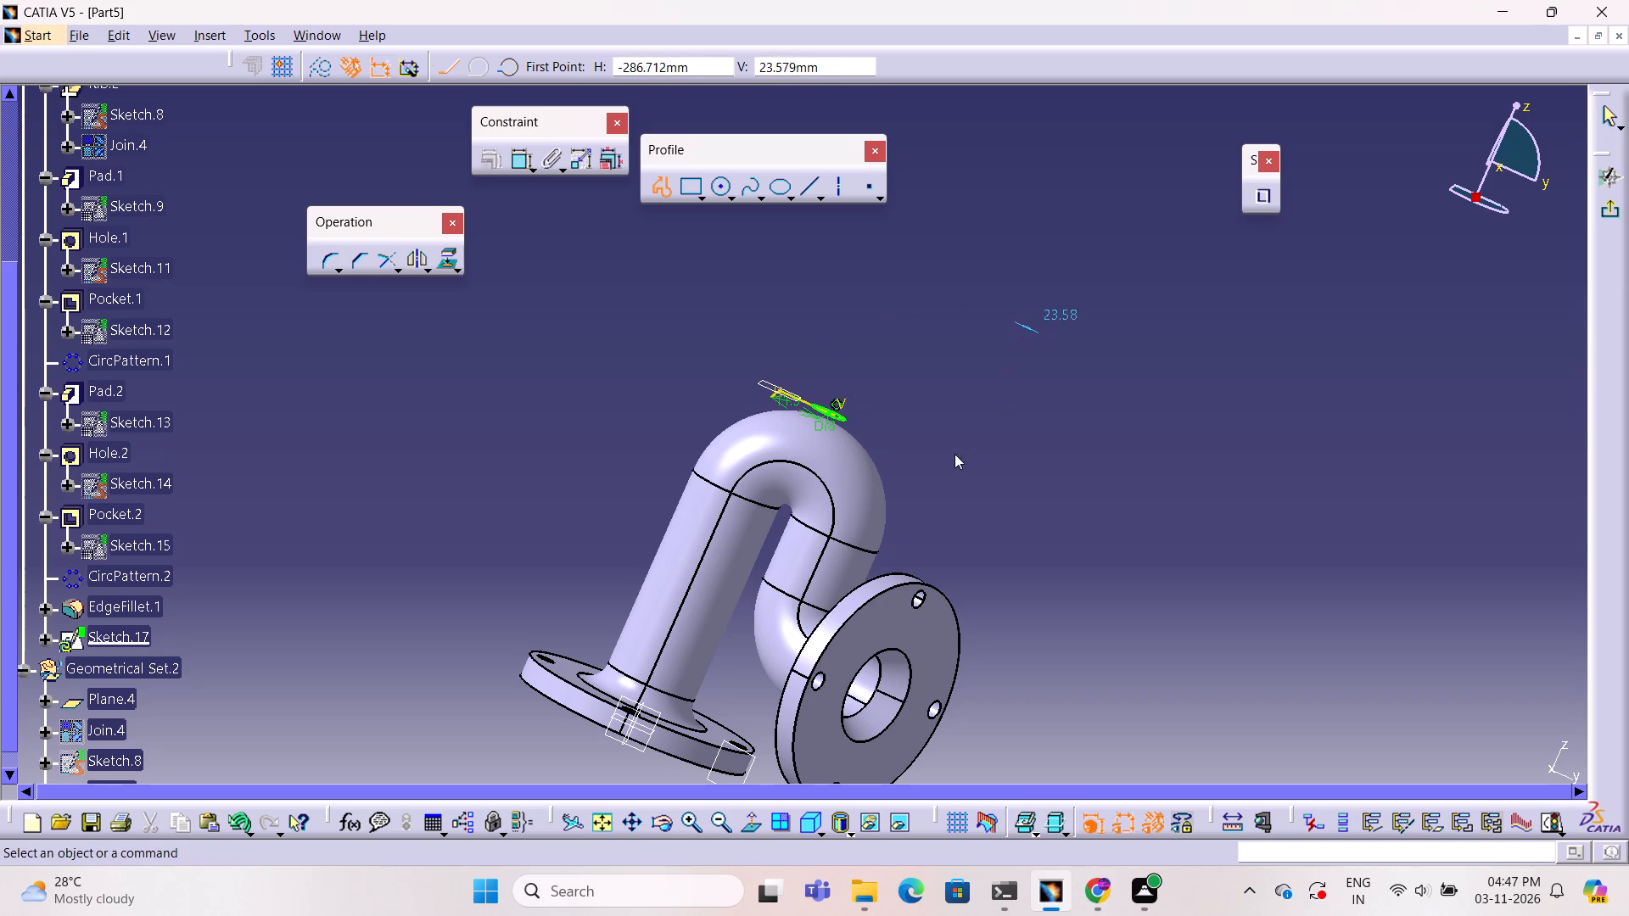
Inspect the circle against the top of the tube's bend in normal, isometric and side views.
{"action": "middle_click_drag", "start_coordinate": [1006, 589], "coordinate": [1019, 414], "text": "ctrl"}
{"action": "middle_click_drag", "start_coordinate": [1019, 414], "coordinate": [1005, 489], "text": "ctrl"}
{"action": "middle_click_drag", "start_coordinate": [462, 510], "coordinate": [551, 433], "text": "ctrl"}
{"action": "right_click_drag", "start_coordinate": [461, 510], "coordinate": [365, 547], "text": "ctrl"}
{"action": "middle_click_drag", "start_coordinate": [543, 436], "coordinate": [365, 547], "text": "ctrl"}
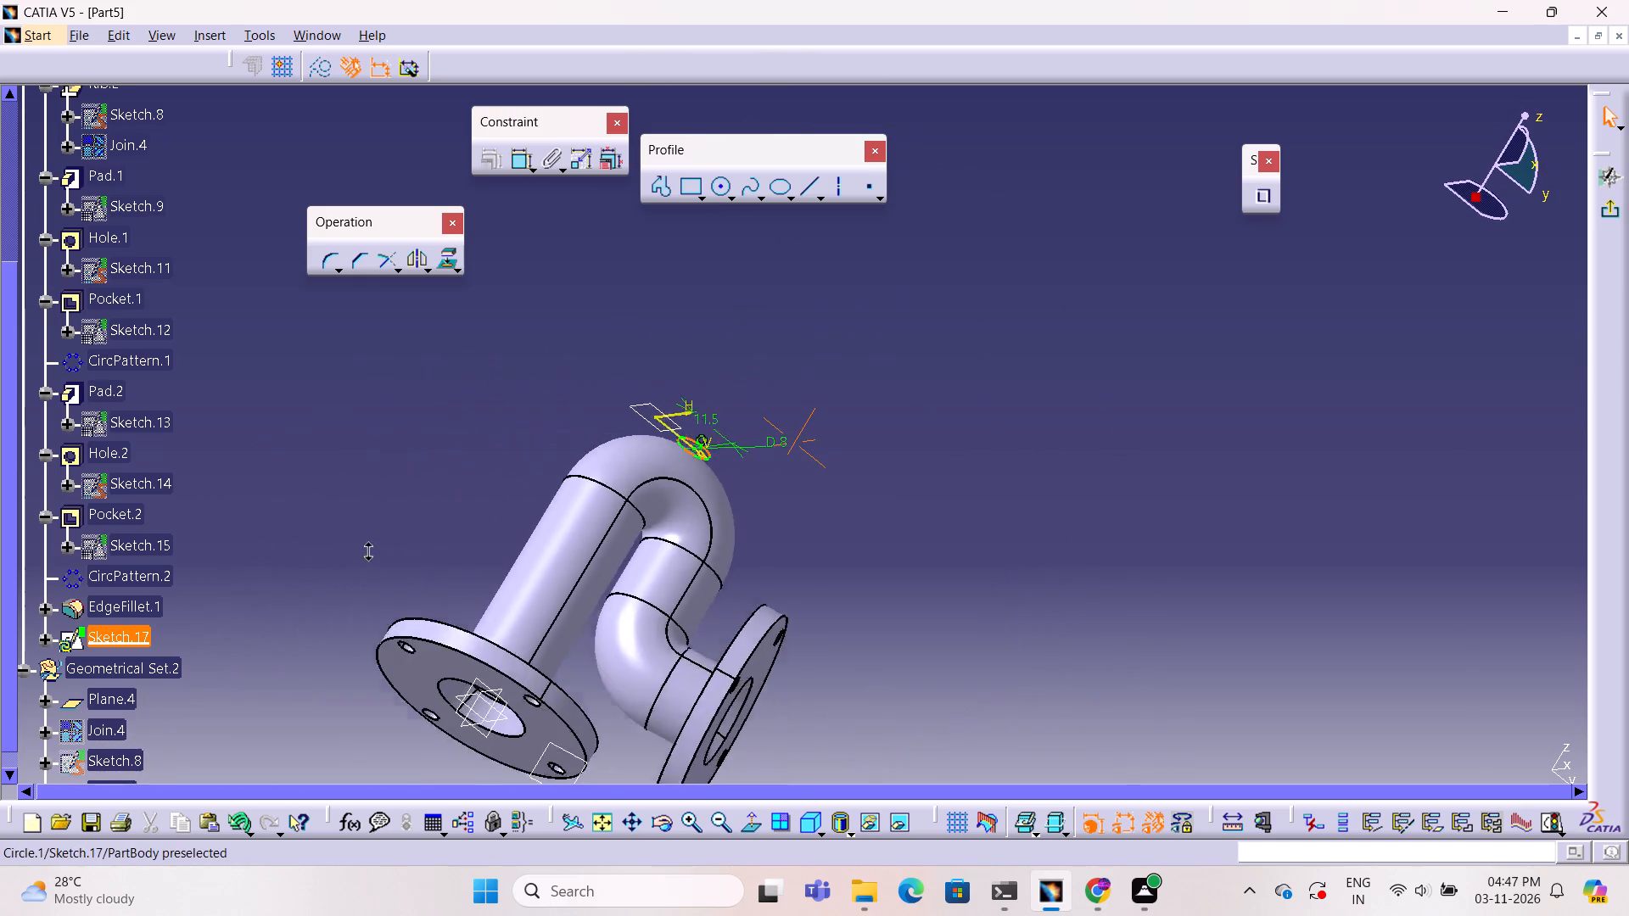
{"action": "right_click_drag", "start_coordinate": [365, 547], "coordinate": [400, 472], "text": "ctrl"}
{"action": "middle_click_drag", "start_coordinate": [365, 547], "coordinate": [400, 472], "text": "ctrl"}
{"action": "right_click", "coordinate": [400, 472]}
{"action": "left_click", "coordinate": [752, 825]}
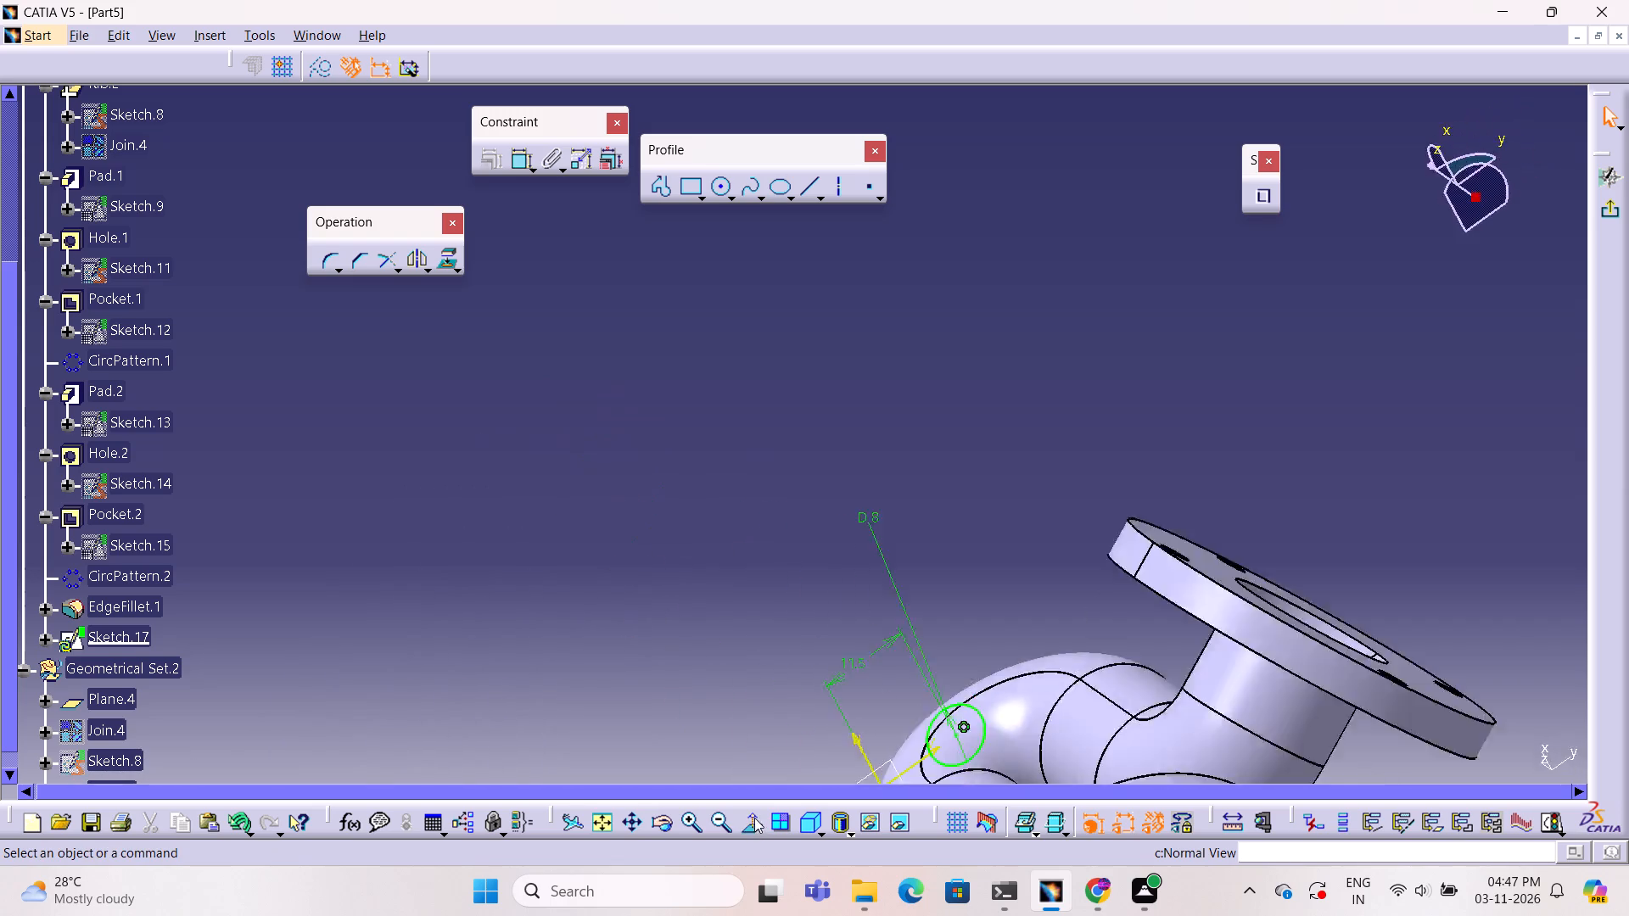
{"action": "left_click", "coordinate": [751, 829]}
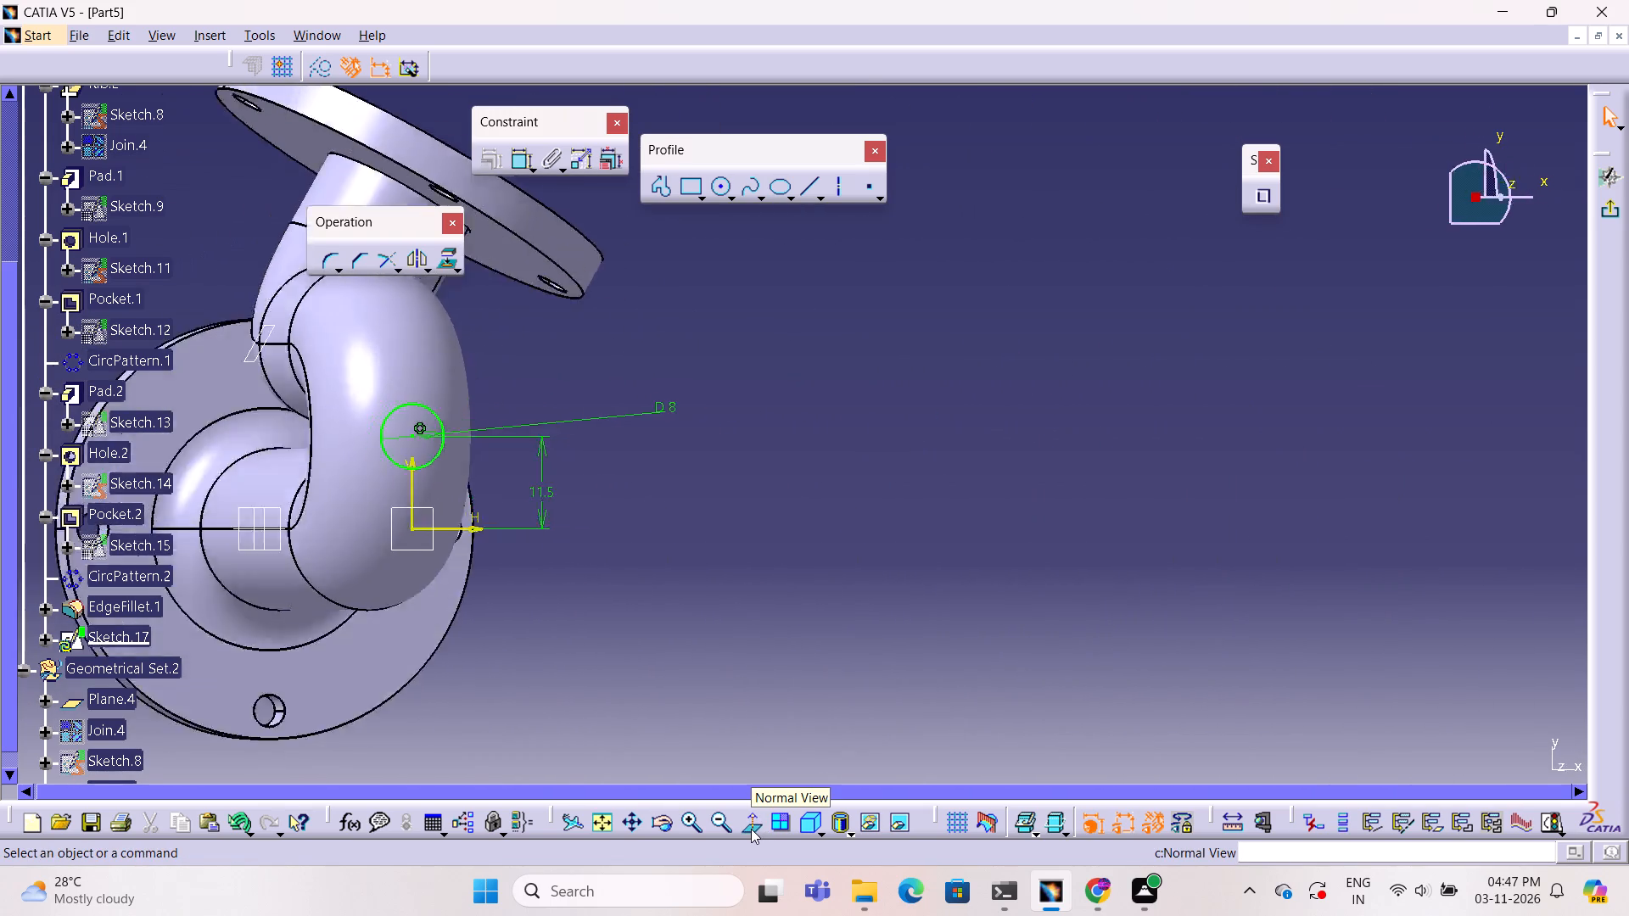
{"action": "left_click", "coordinate": [800, 824]}
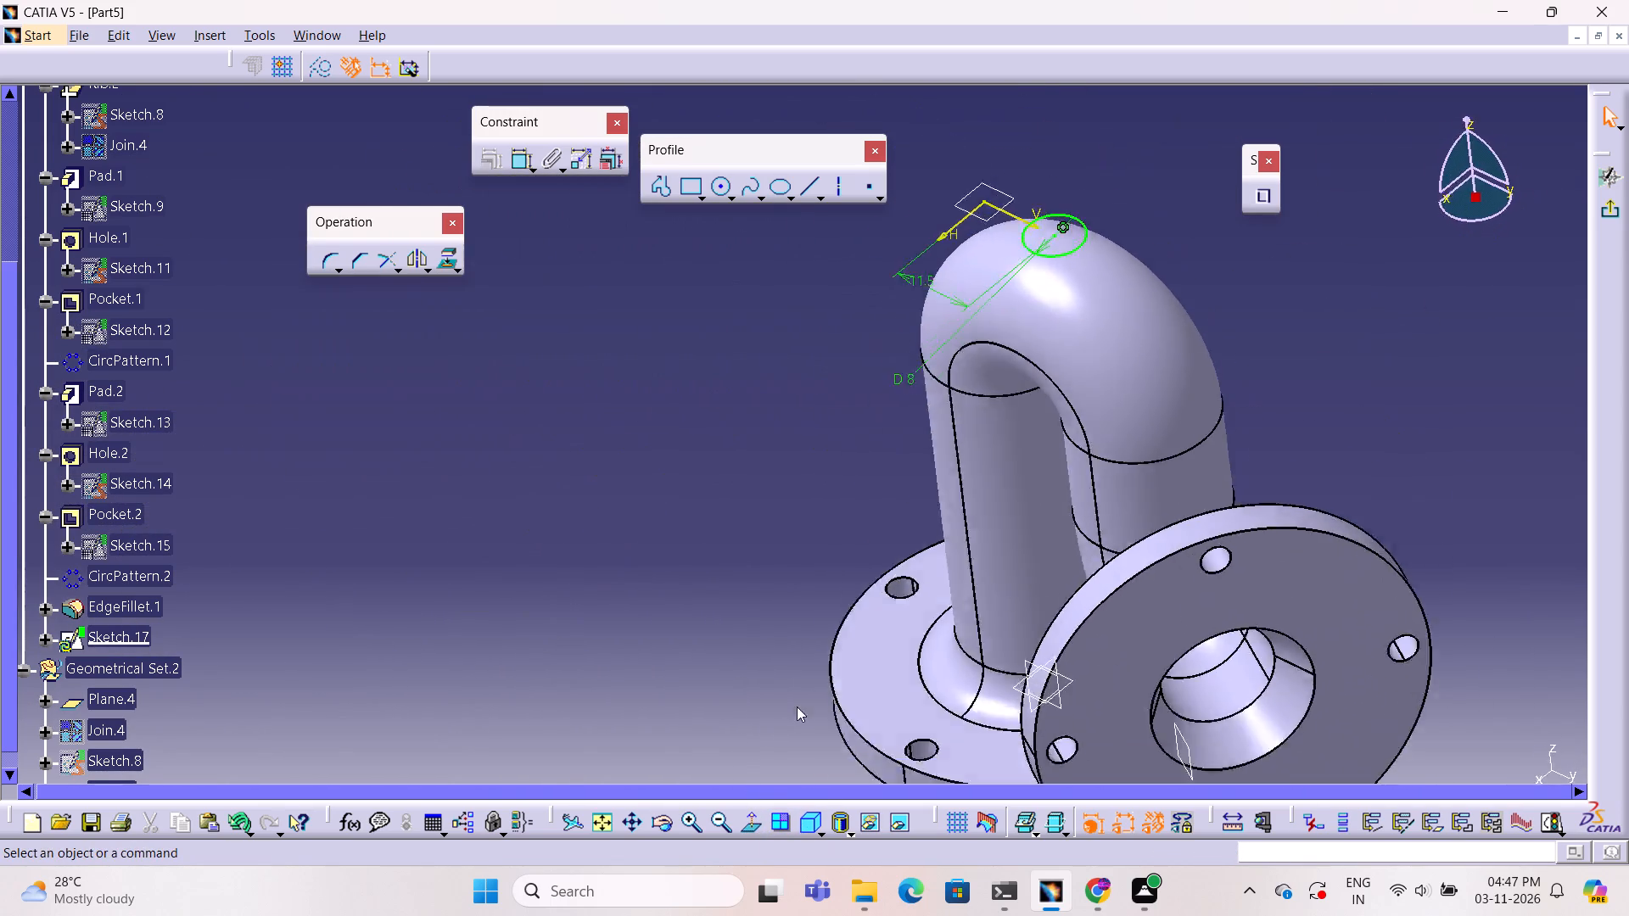
{"action": "middle_click_drag", "start_coordinate": [773, 618], "coordinate": [730, 595], "text": "ctrl"}
{"action": "middle_click_drag", "start_coordinate": [730, 595], "coordinate": [714, 484]}
{"action": "right_click_drag", "start_coordinate": [730, 595], "coordinate": [714, 484]}
{"action": "middle_click_drag", "start_coordinate": [787, 612], "coordinate": [560, 433]}
{"action": "middle_click_drag", "start_coordinate": [603, 505], "coordinate": [600, 557], "text": "ctrl"}
{"action": "middle_click_drag", "start_coordinate": [568, 567], "coordinate": [575, 568]}
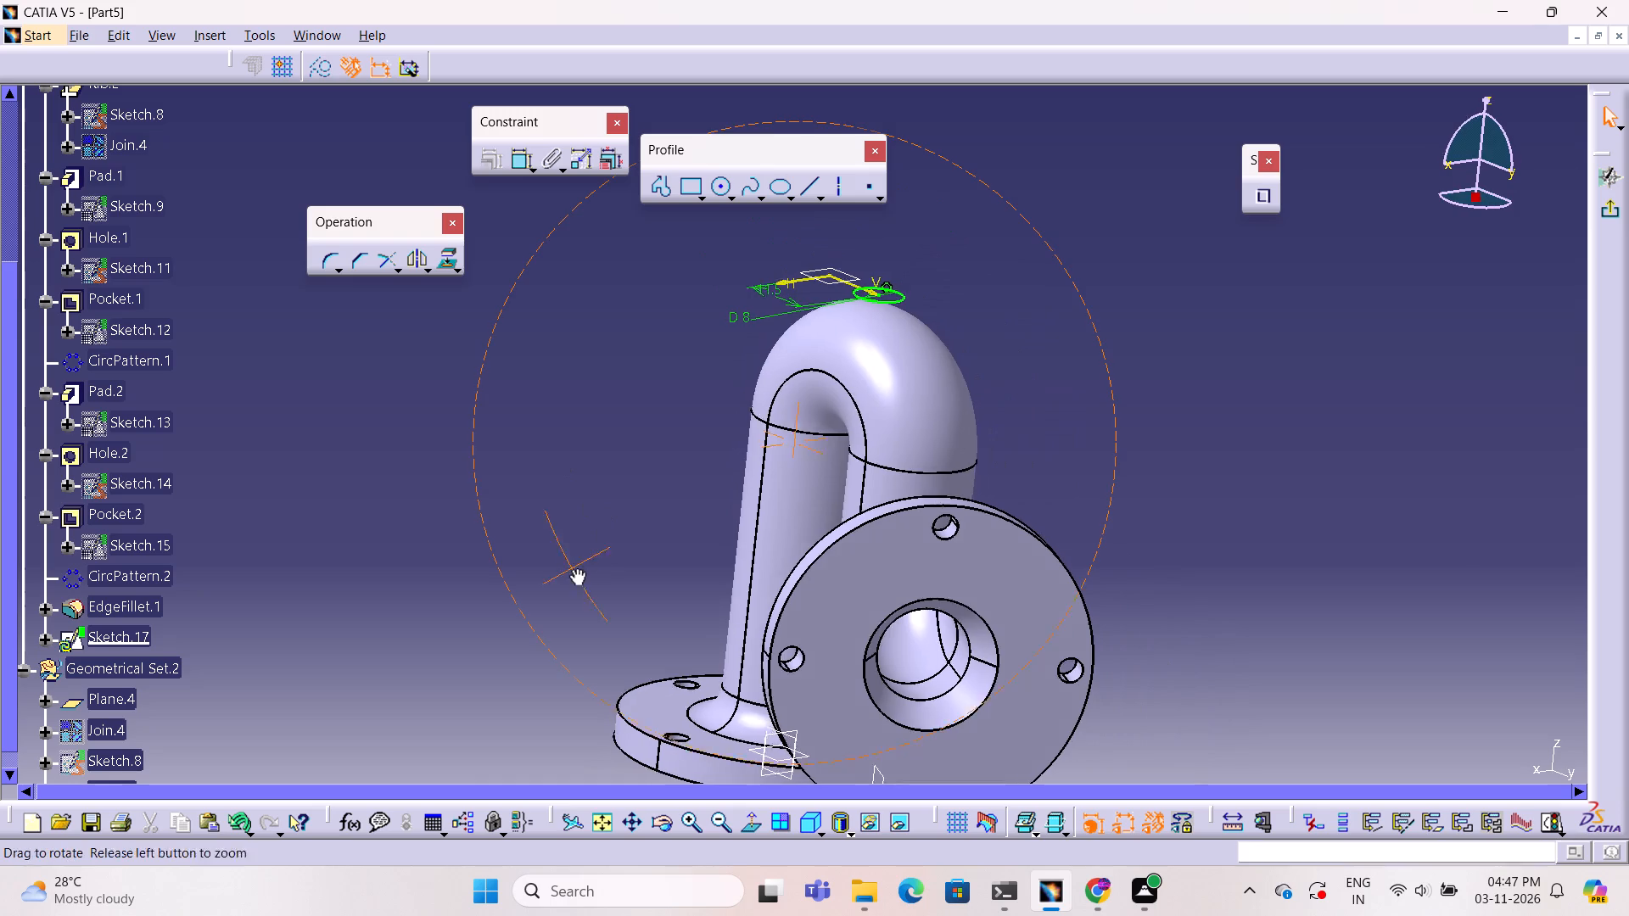
{"action": "middle_click_drag", "start_coordinate": [575, 568], "coordinate": [781, 540]}
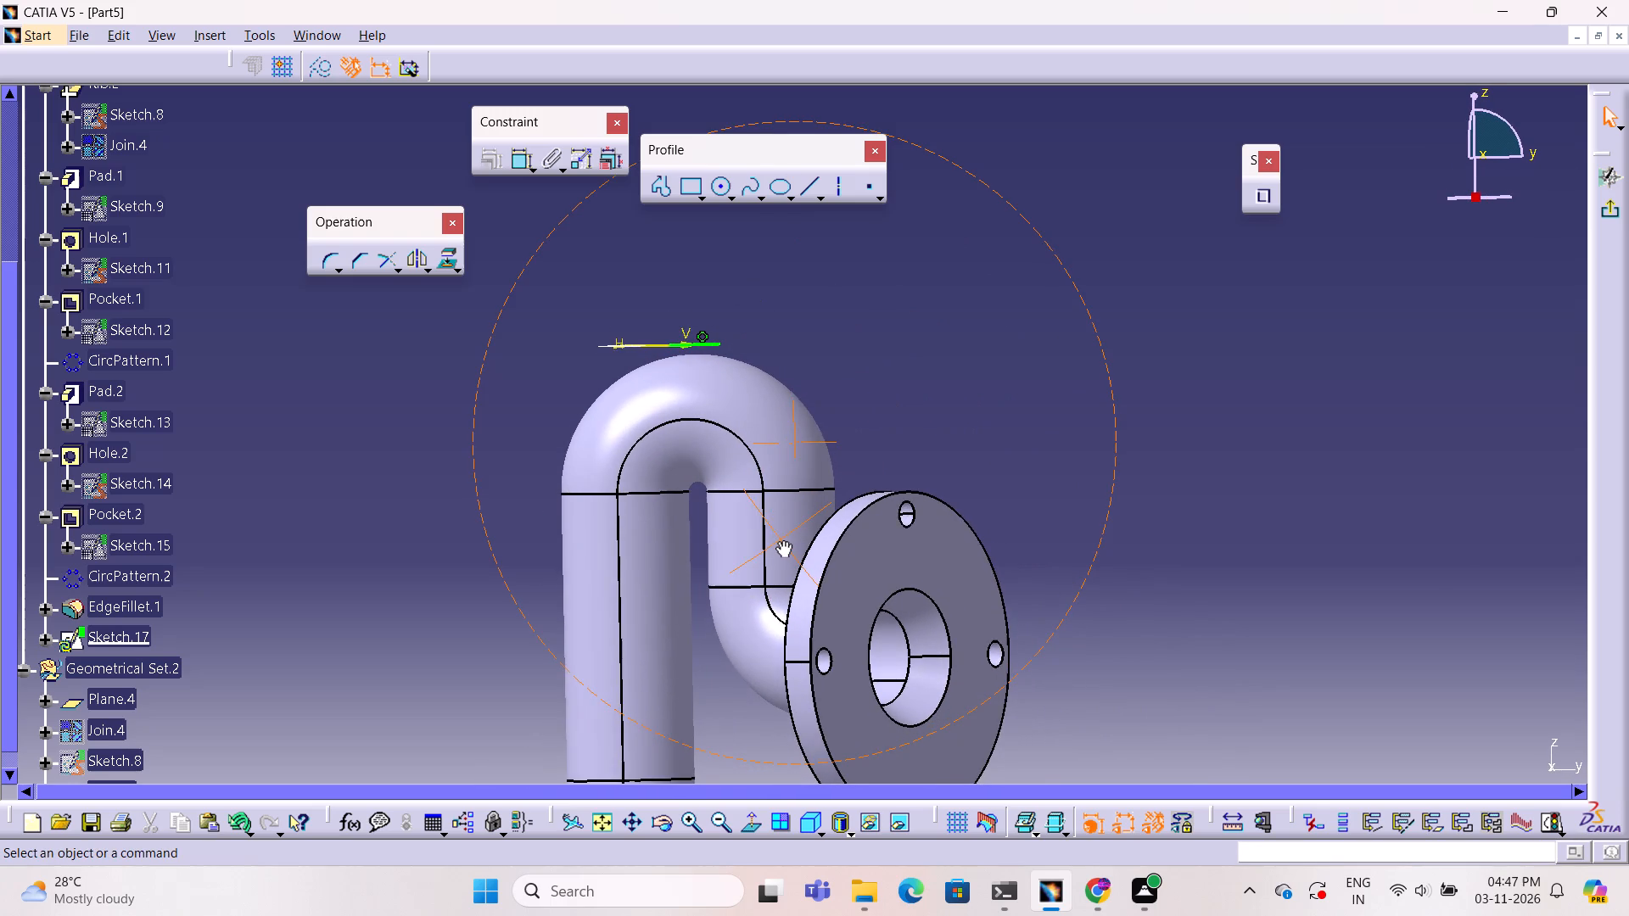
{"action": "middle_click_drag", "start_coordinate": [781, 540], "coordinate": [791, 545]}
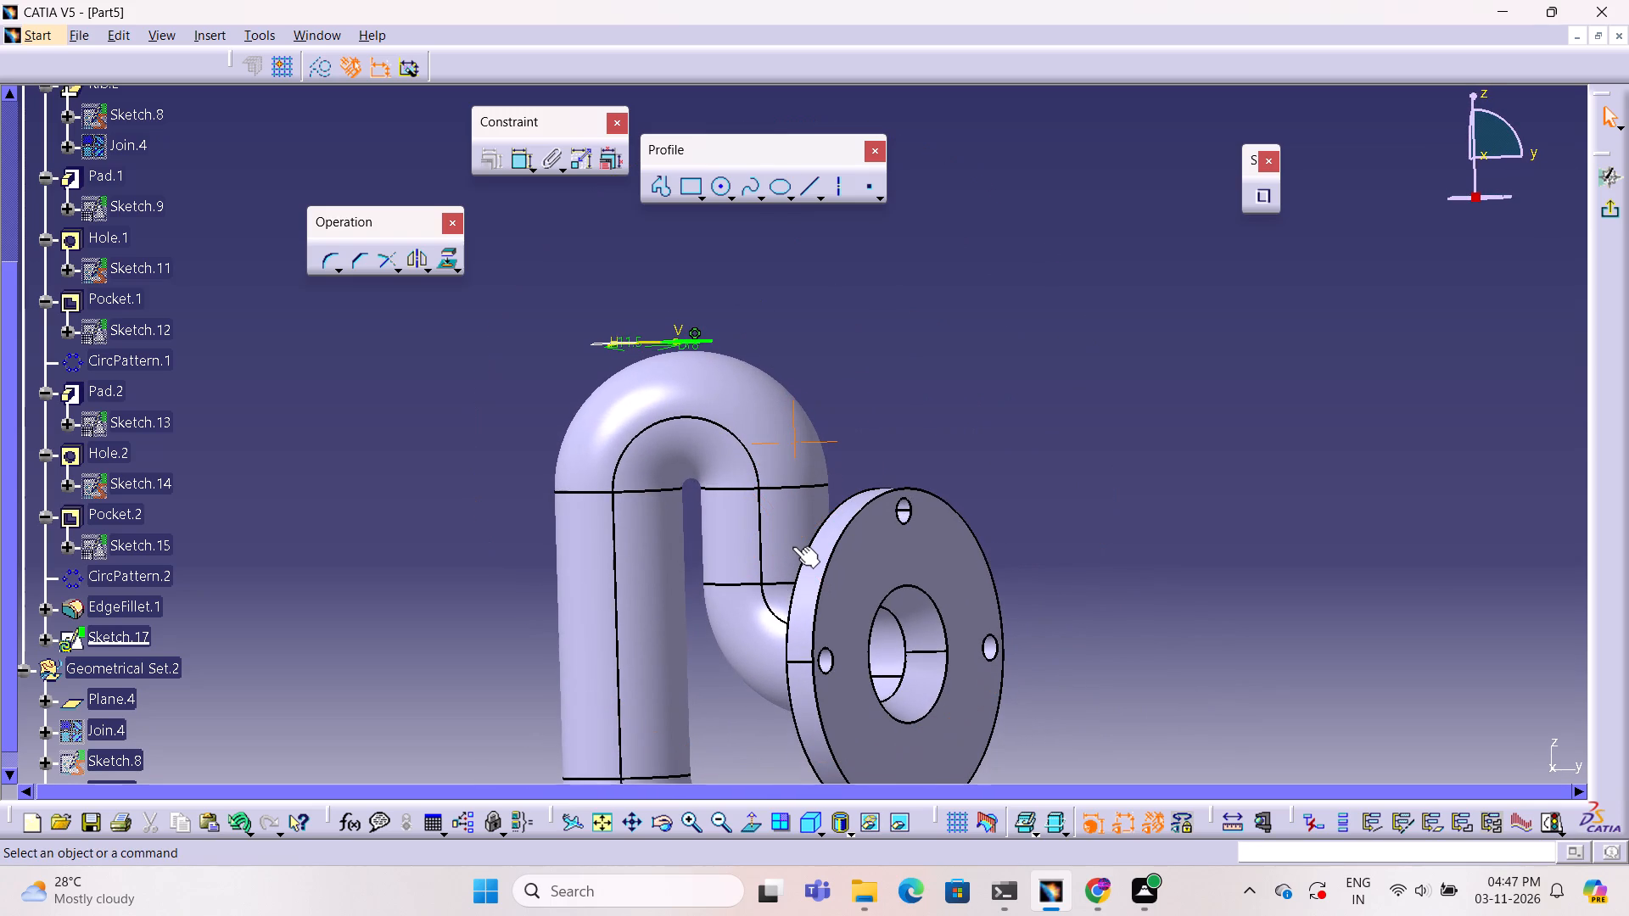
Finish the circle sketch above the tube's upper bend and return to the 3D part.
{"action": "left_click", "coordinate": [933, 394]}
{"action": "left_click", "coordinate": [1617, 210]}
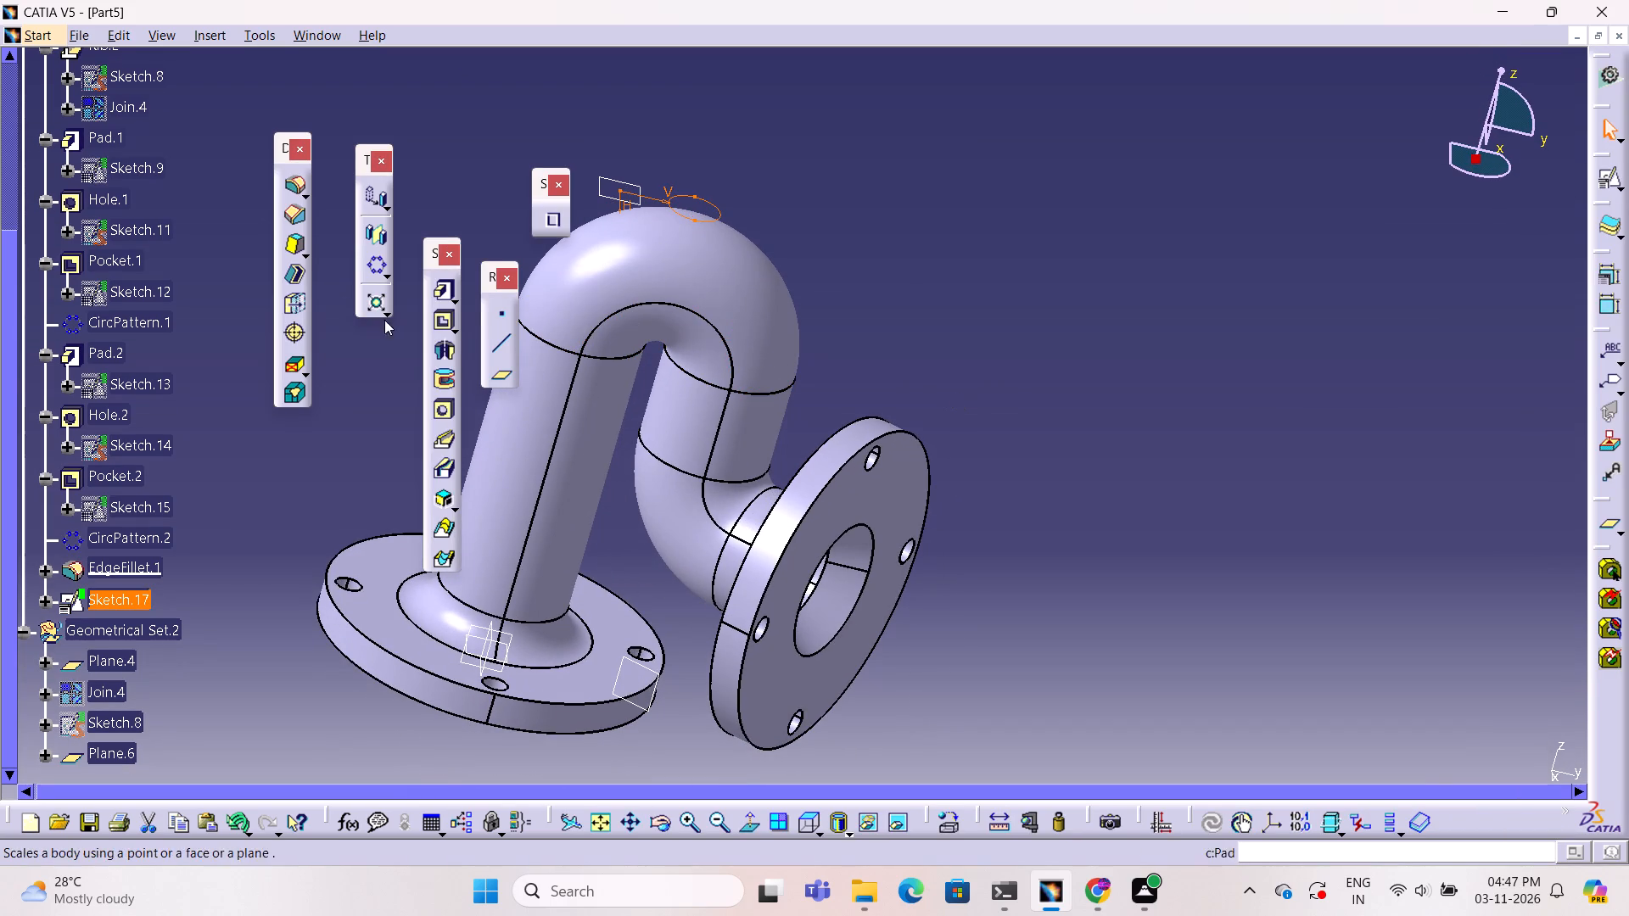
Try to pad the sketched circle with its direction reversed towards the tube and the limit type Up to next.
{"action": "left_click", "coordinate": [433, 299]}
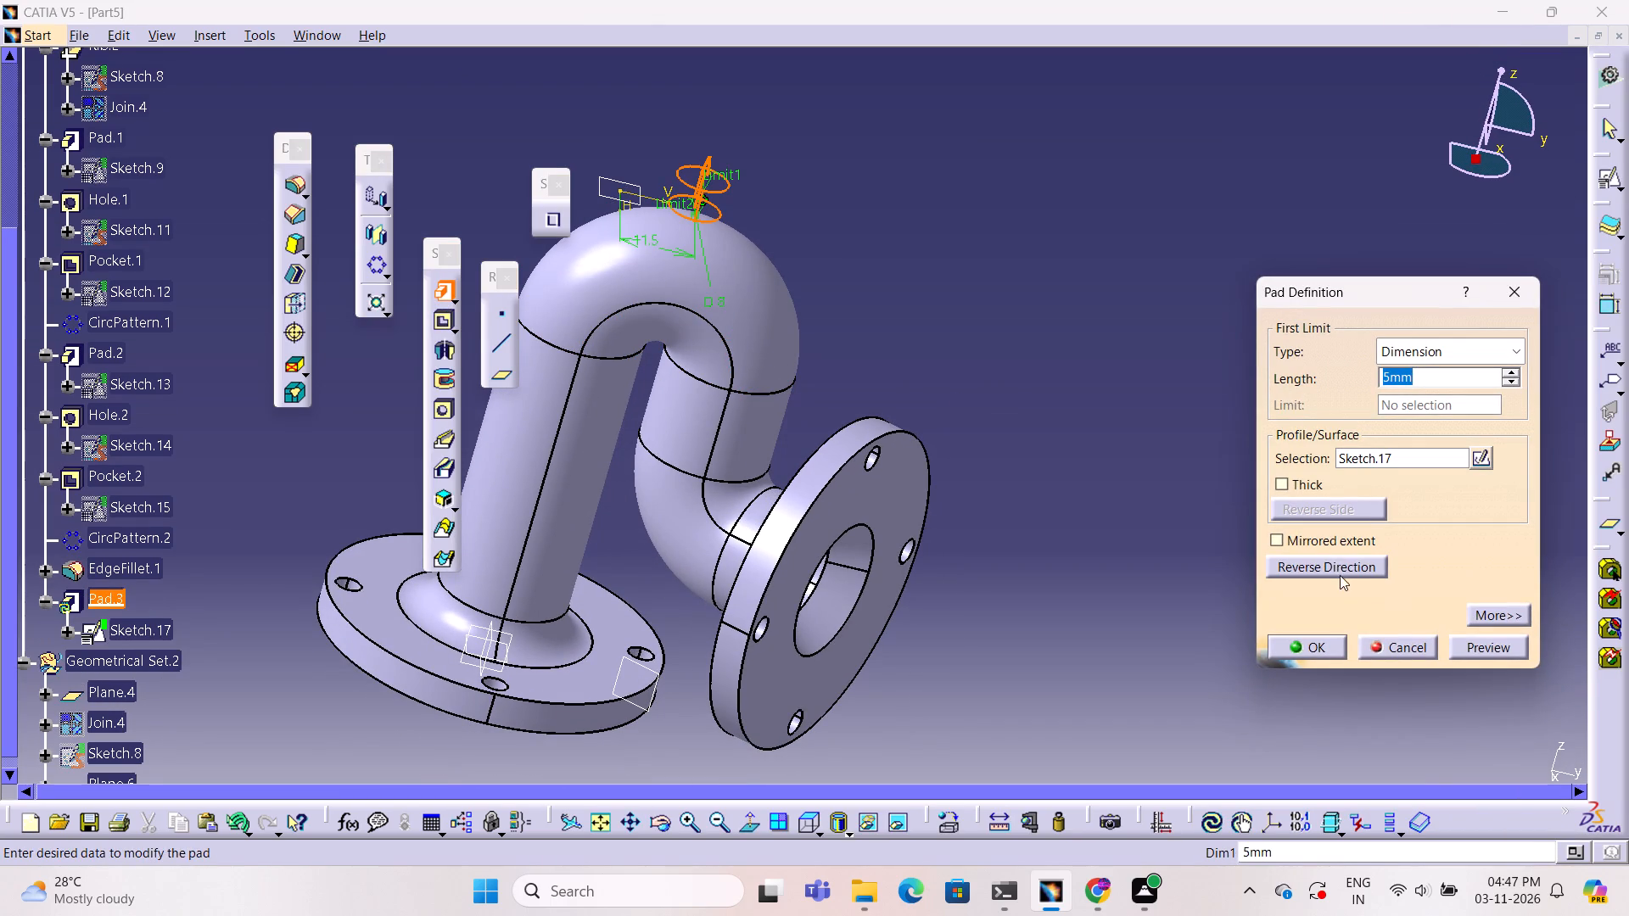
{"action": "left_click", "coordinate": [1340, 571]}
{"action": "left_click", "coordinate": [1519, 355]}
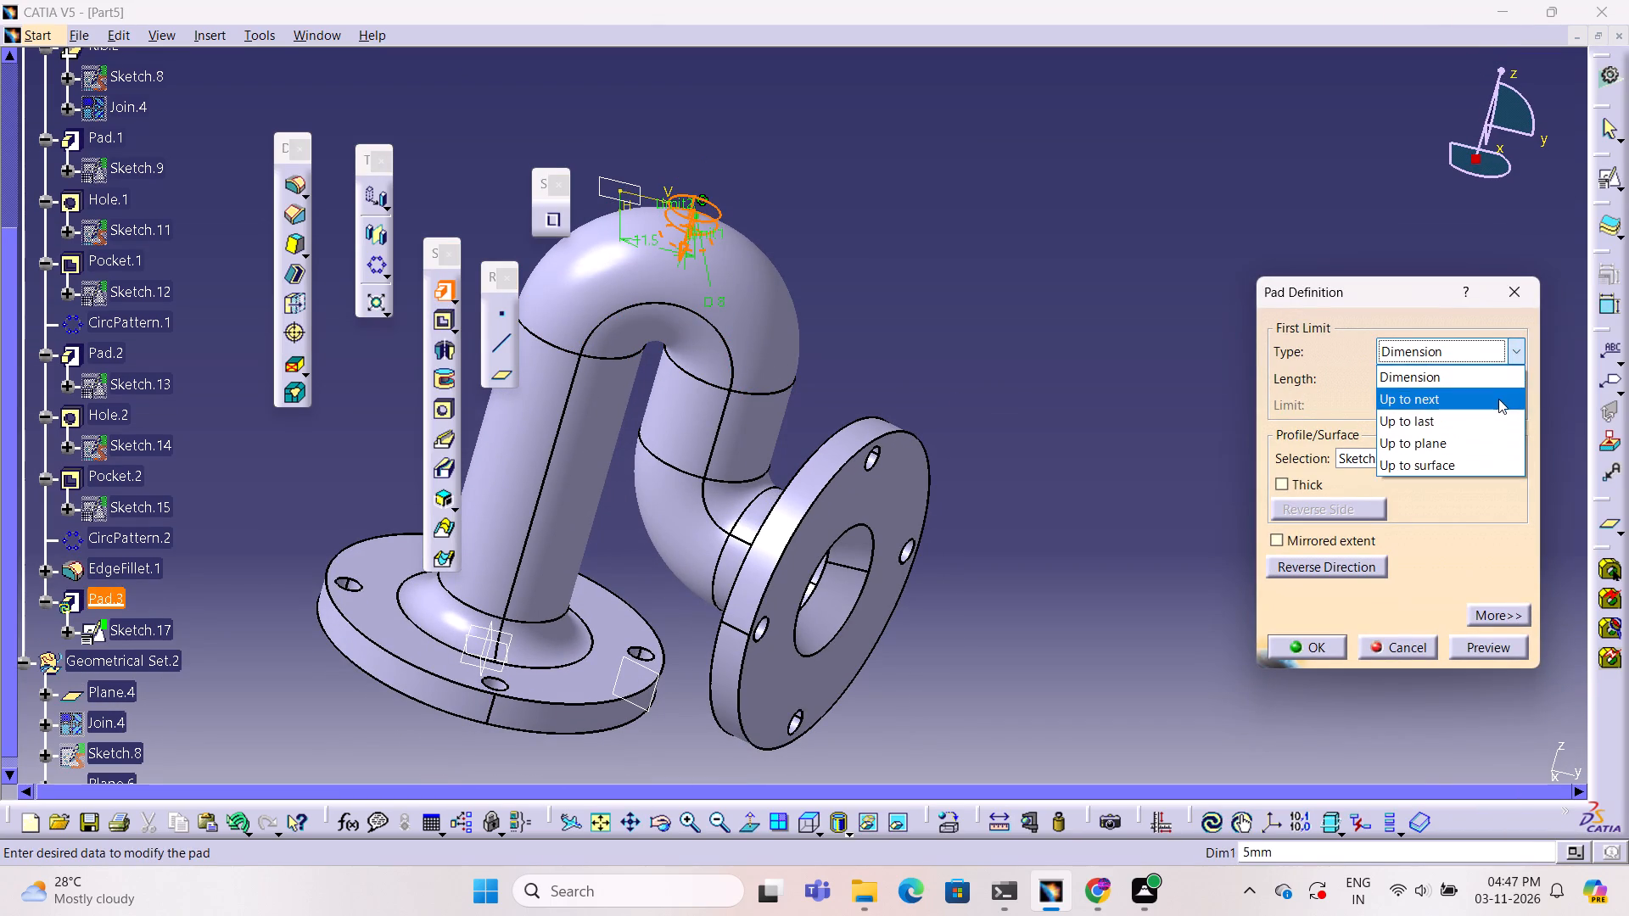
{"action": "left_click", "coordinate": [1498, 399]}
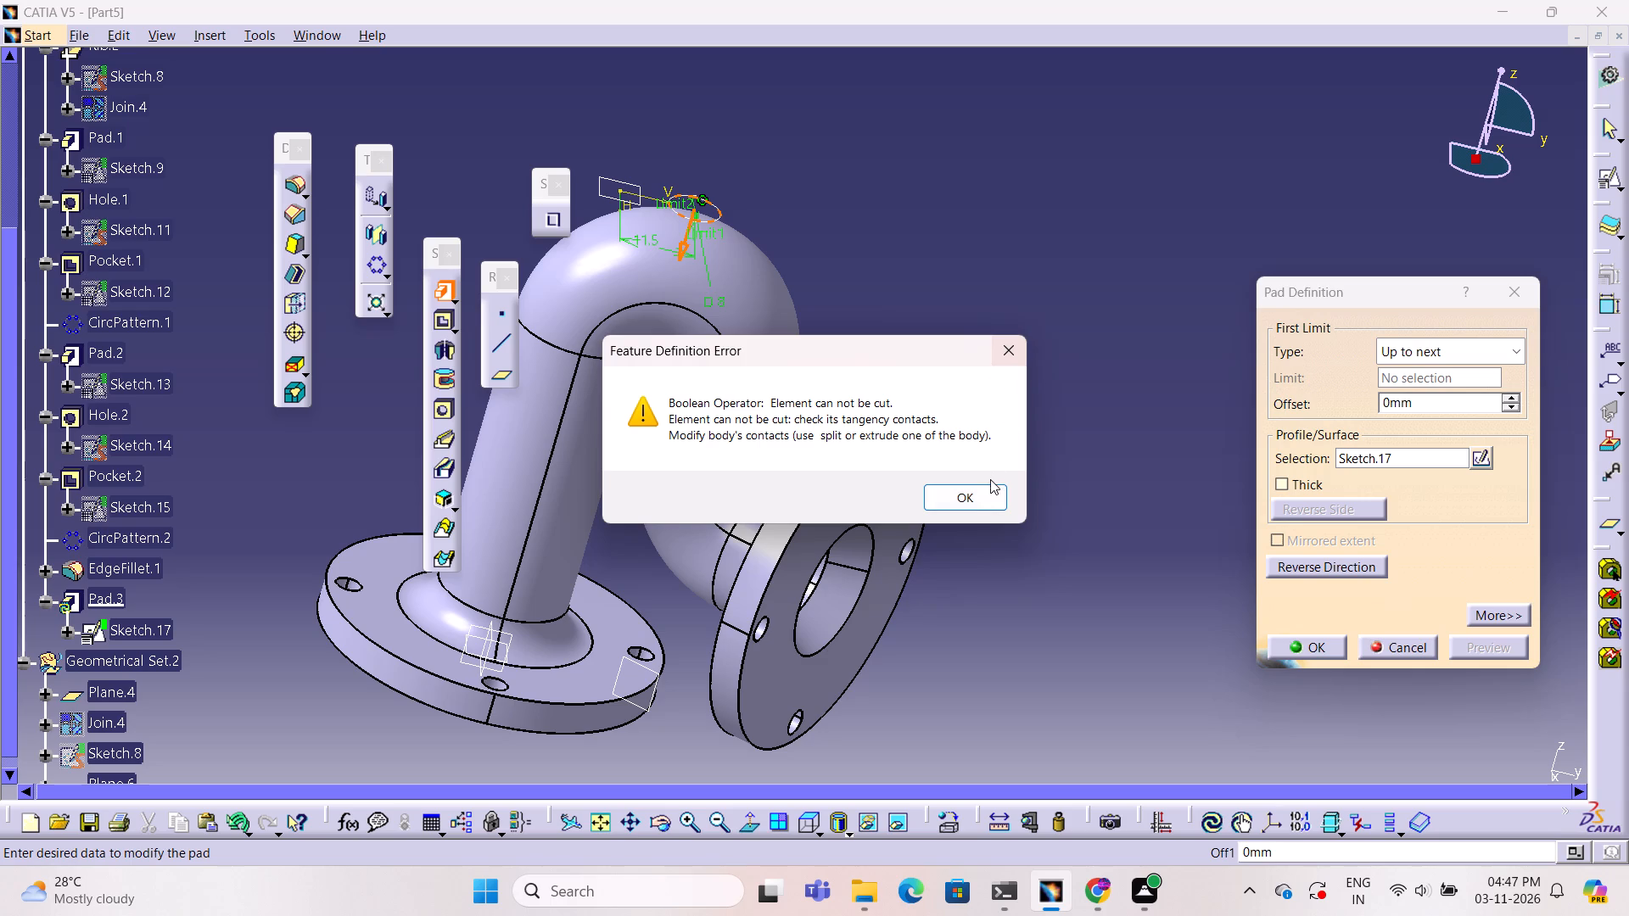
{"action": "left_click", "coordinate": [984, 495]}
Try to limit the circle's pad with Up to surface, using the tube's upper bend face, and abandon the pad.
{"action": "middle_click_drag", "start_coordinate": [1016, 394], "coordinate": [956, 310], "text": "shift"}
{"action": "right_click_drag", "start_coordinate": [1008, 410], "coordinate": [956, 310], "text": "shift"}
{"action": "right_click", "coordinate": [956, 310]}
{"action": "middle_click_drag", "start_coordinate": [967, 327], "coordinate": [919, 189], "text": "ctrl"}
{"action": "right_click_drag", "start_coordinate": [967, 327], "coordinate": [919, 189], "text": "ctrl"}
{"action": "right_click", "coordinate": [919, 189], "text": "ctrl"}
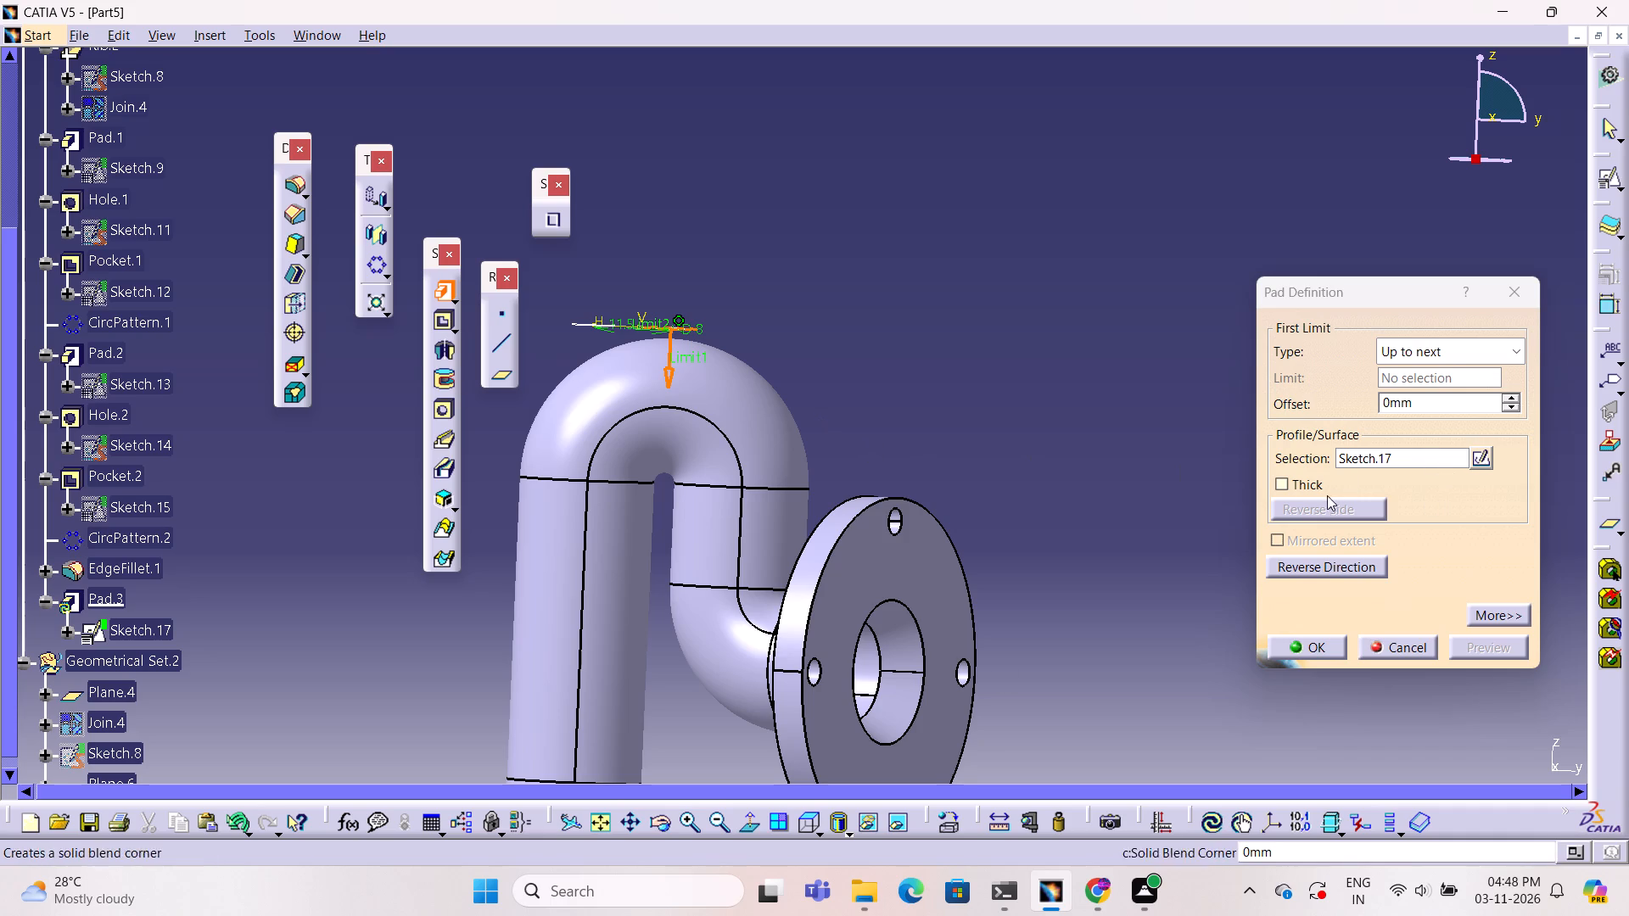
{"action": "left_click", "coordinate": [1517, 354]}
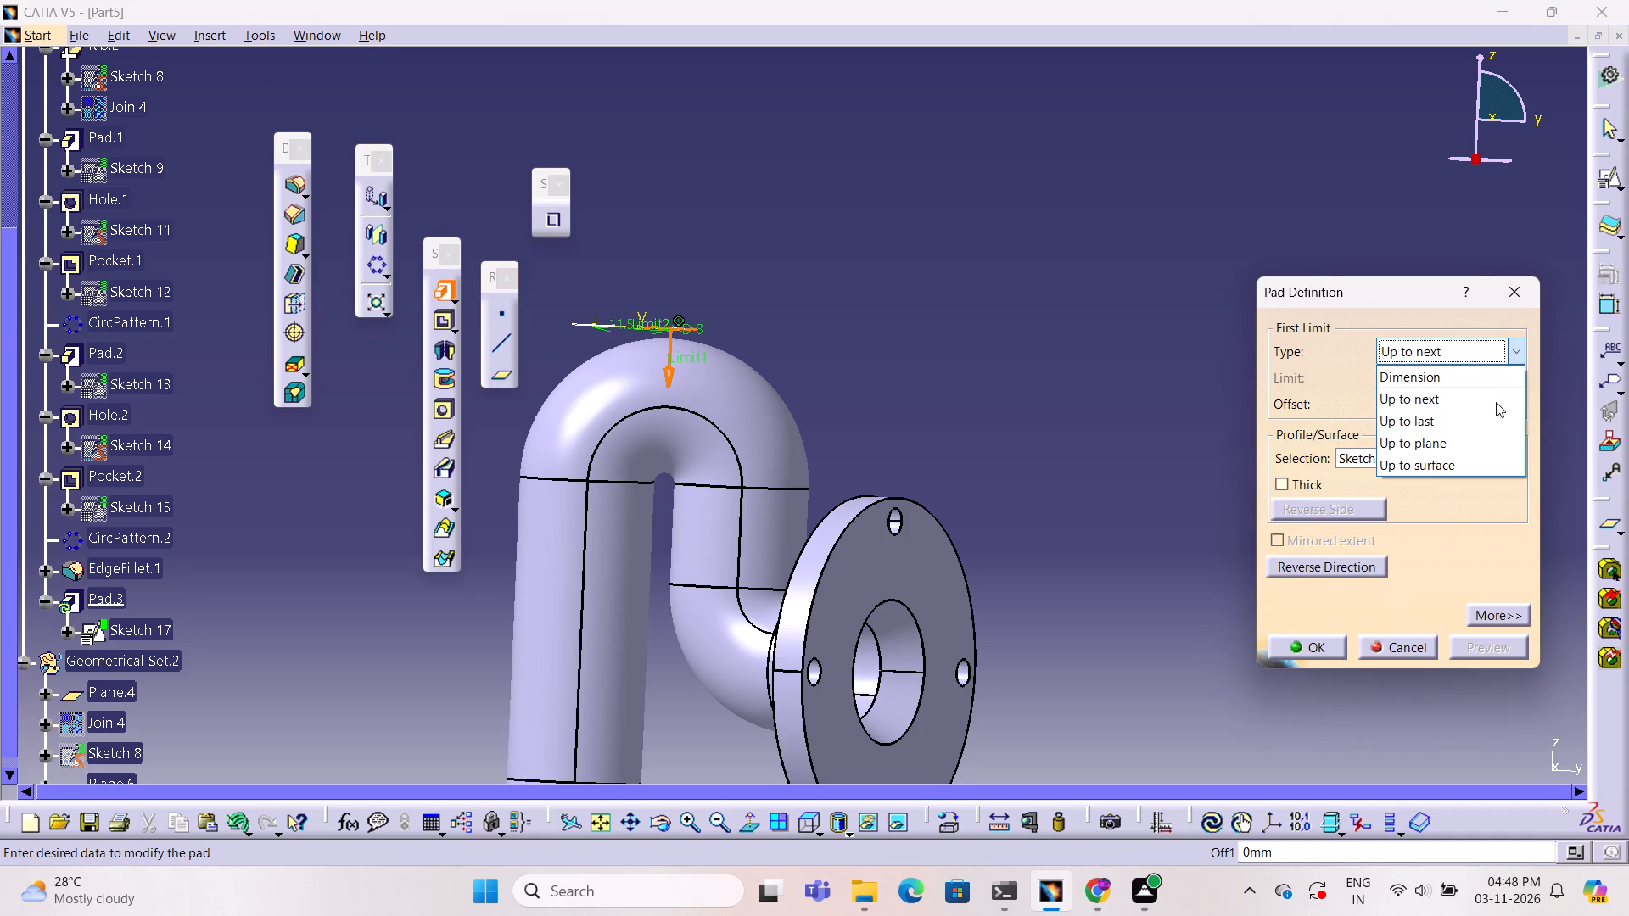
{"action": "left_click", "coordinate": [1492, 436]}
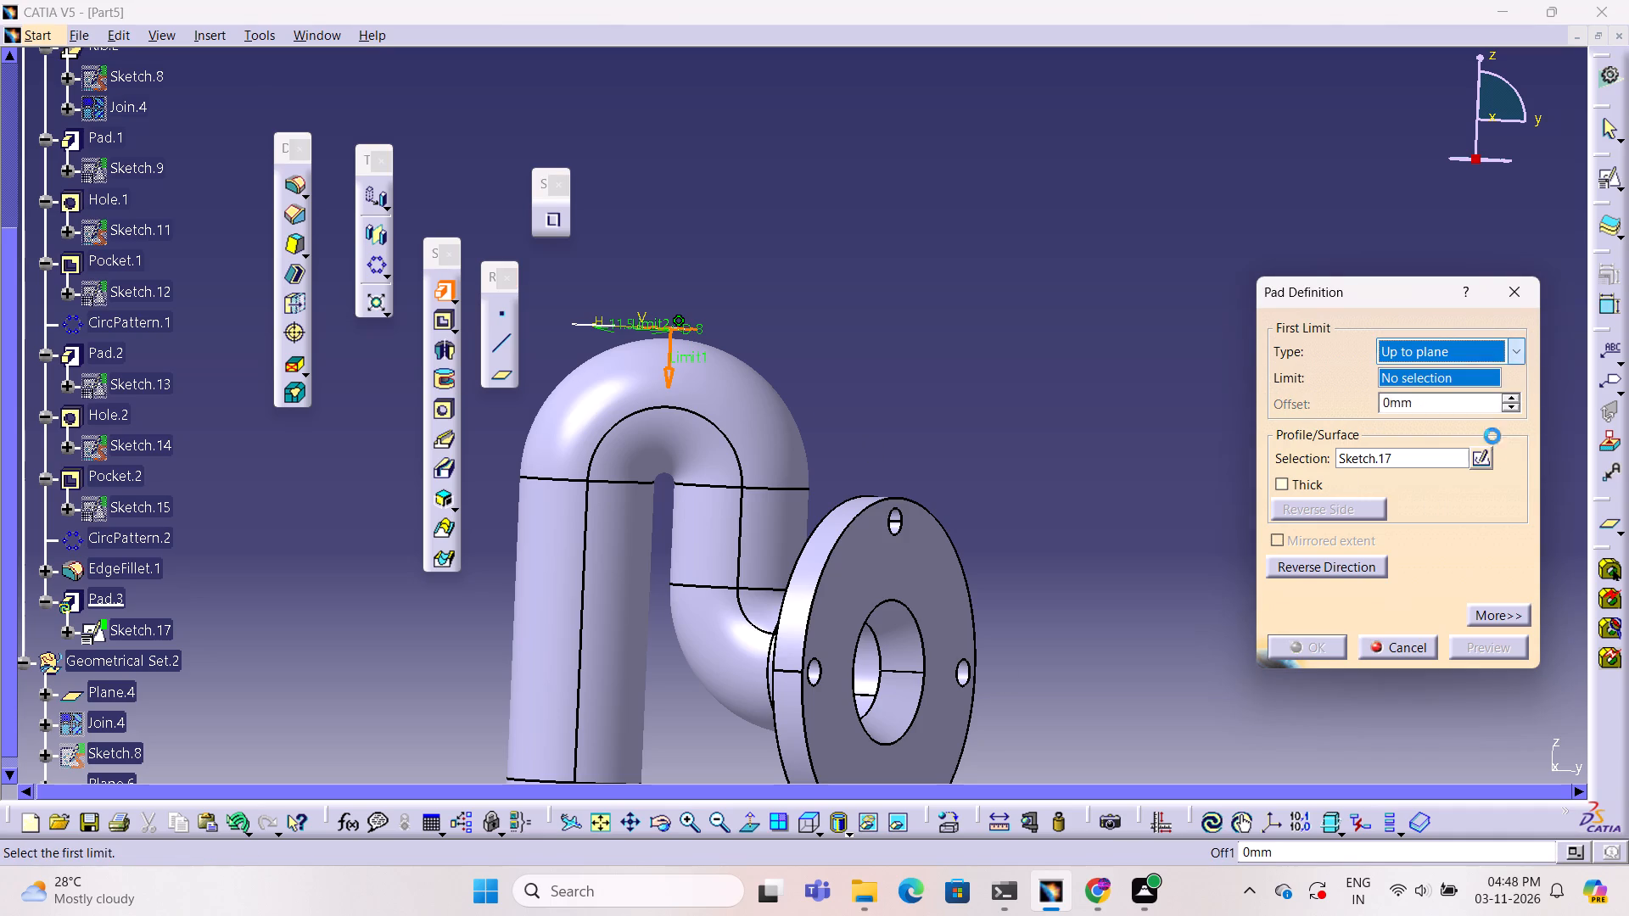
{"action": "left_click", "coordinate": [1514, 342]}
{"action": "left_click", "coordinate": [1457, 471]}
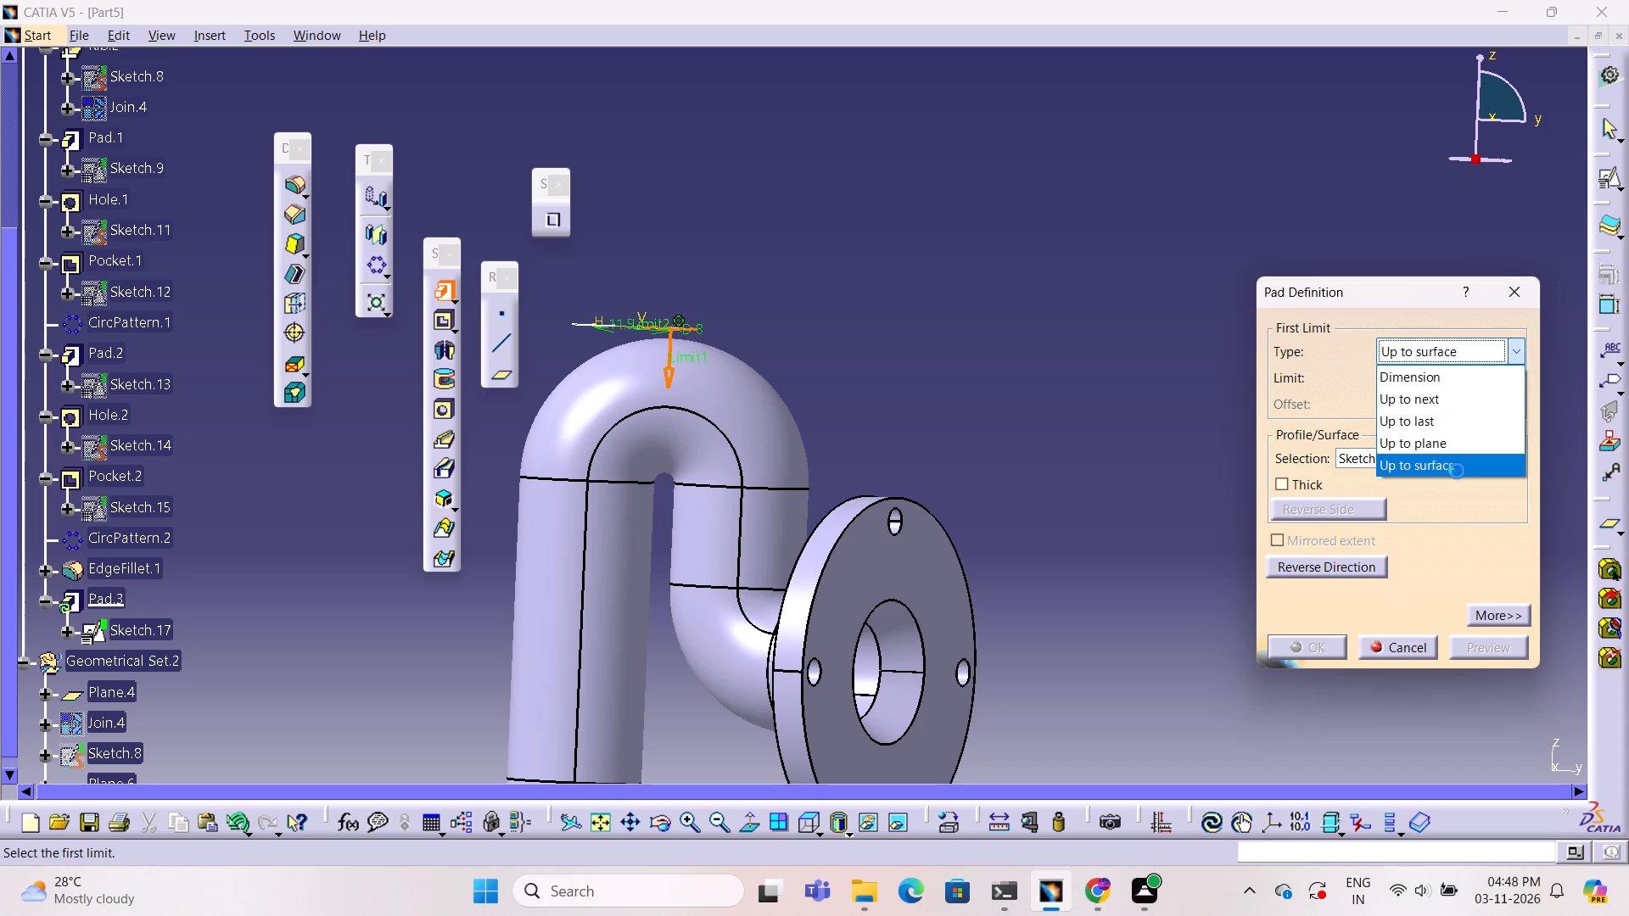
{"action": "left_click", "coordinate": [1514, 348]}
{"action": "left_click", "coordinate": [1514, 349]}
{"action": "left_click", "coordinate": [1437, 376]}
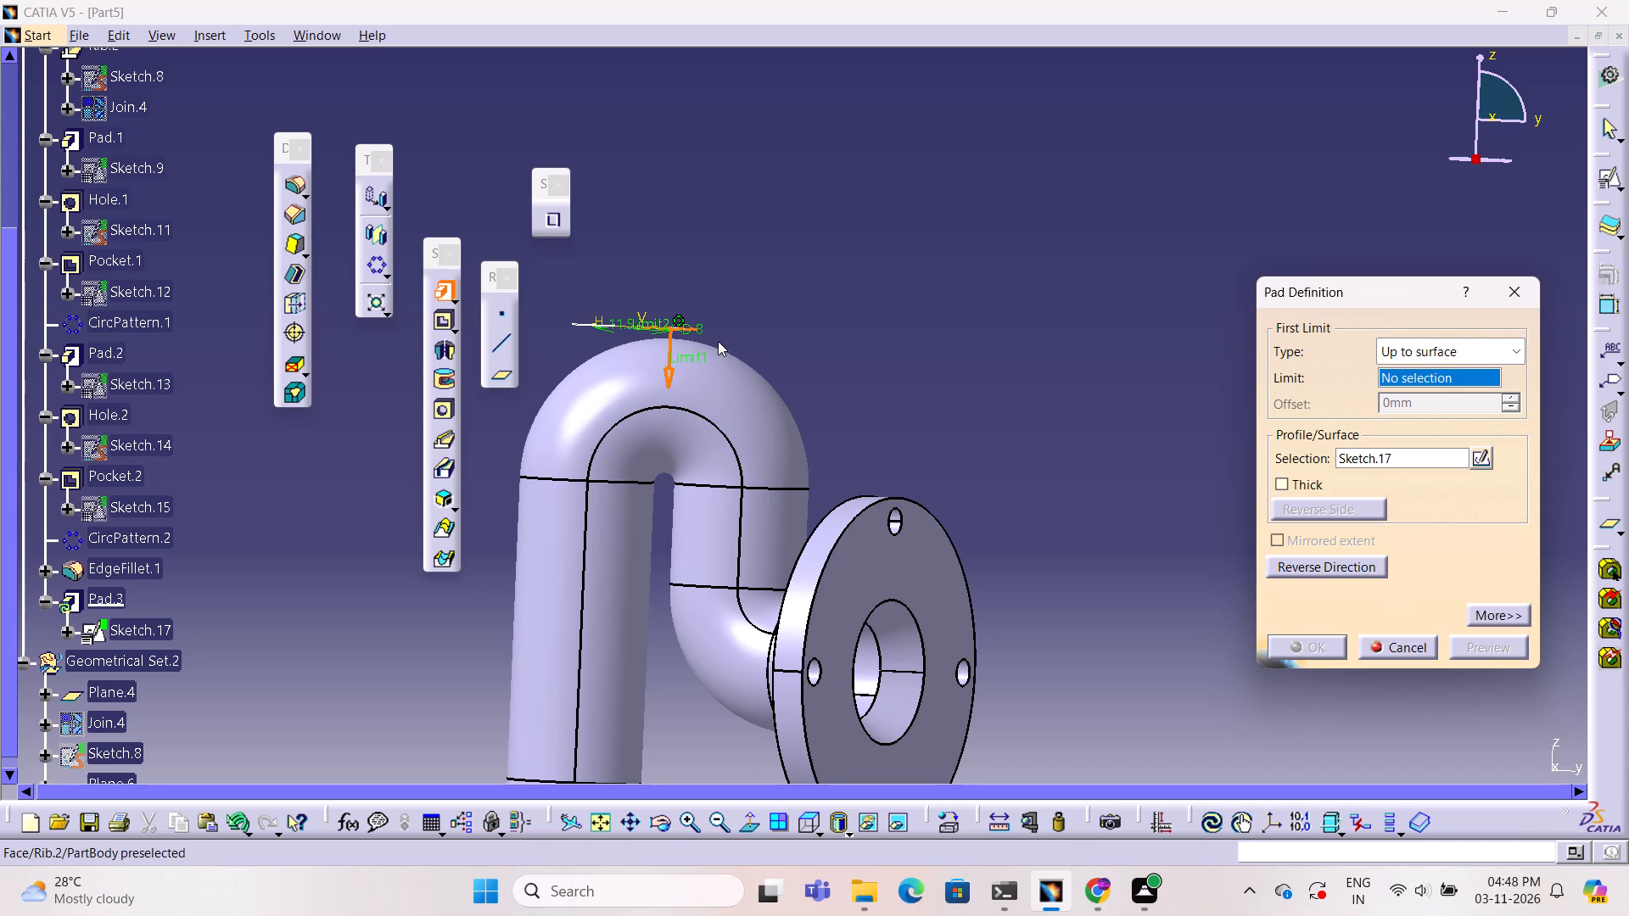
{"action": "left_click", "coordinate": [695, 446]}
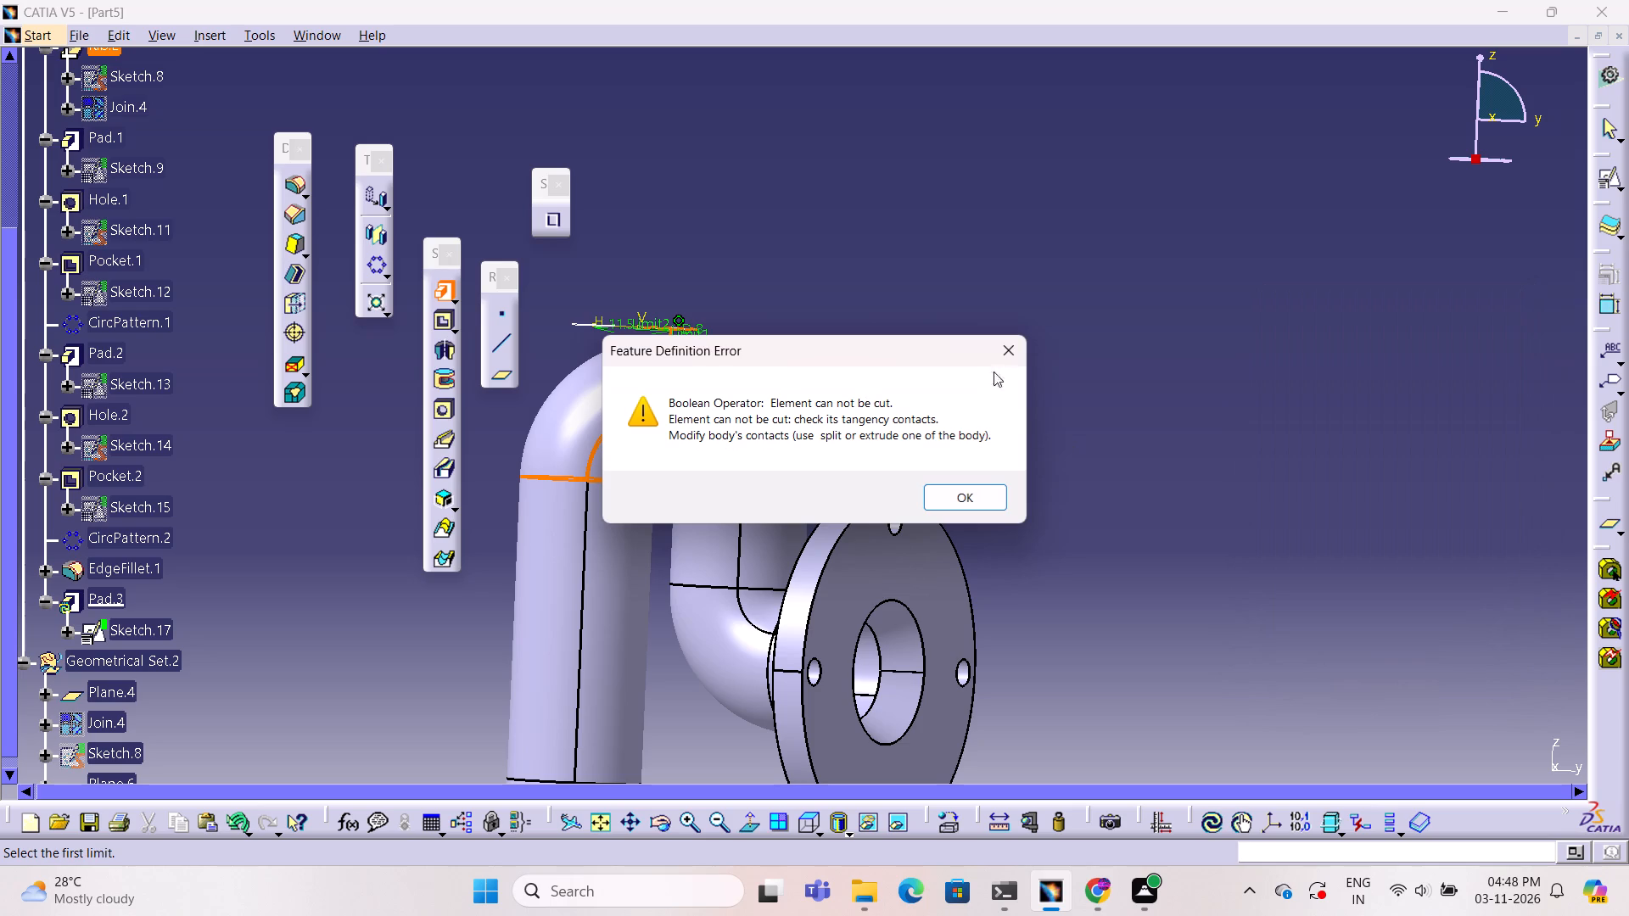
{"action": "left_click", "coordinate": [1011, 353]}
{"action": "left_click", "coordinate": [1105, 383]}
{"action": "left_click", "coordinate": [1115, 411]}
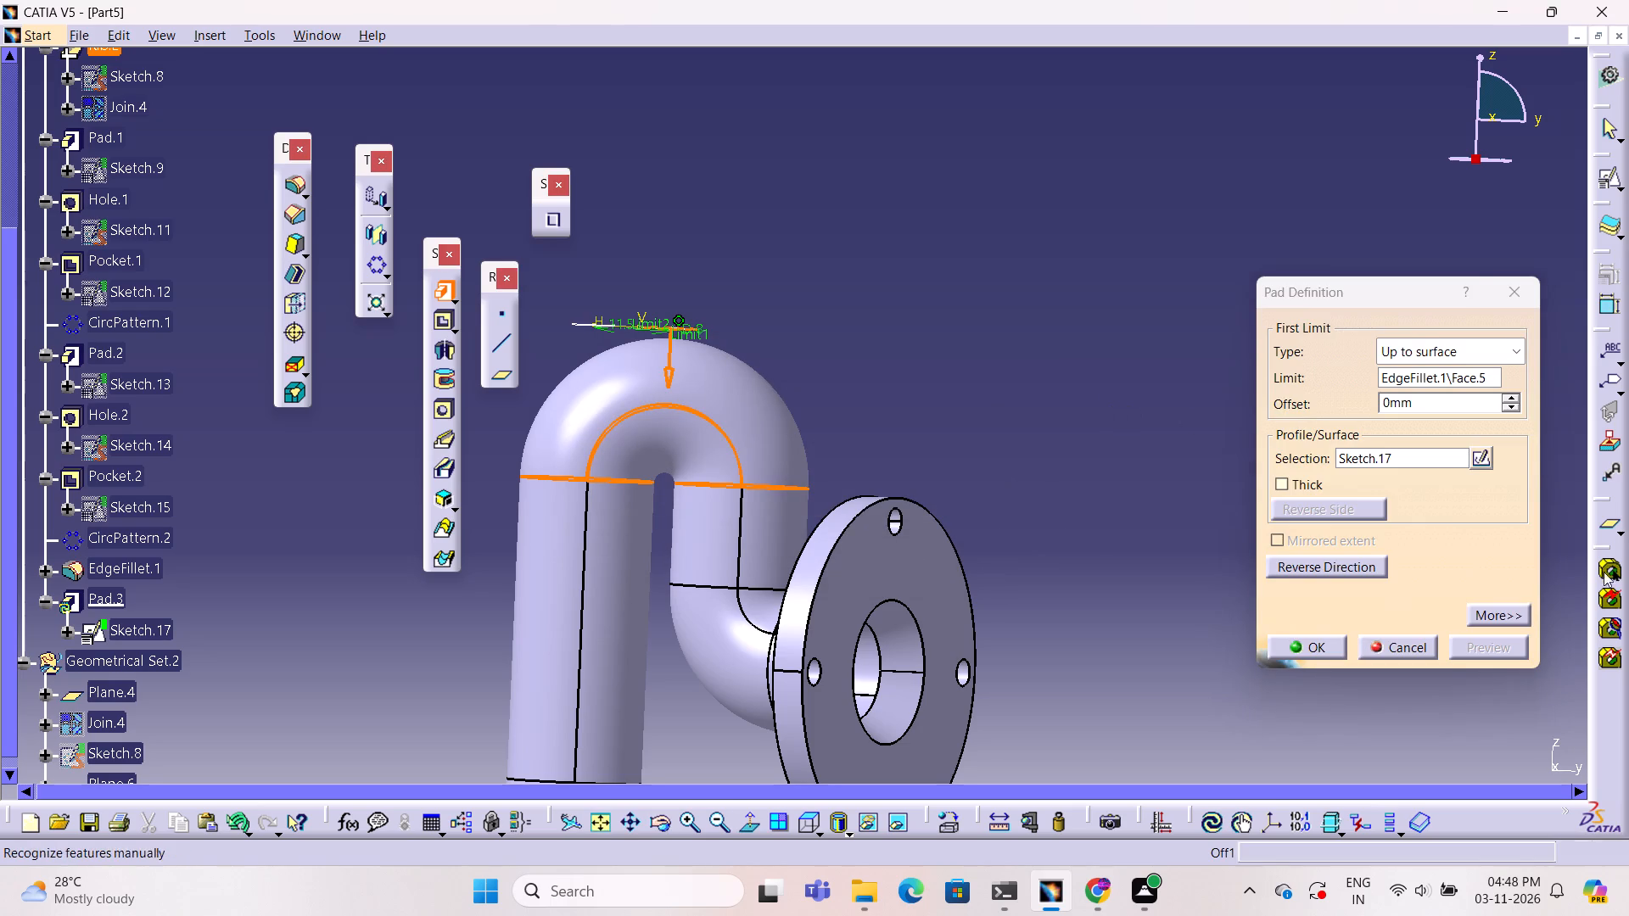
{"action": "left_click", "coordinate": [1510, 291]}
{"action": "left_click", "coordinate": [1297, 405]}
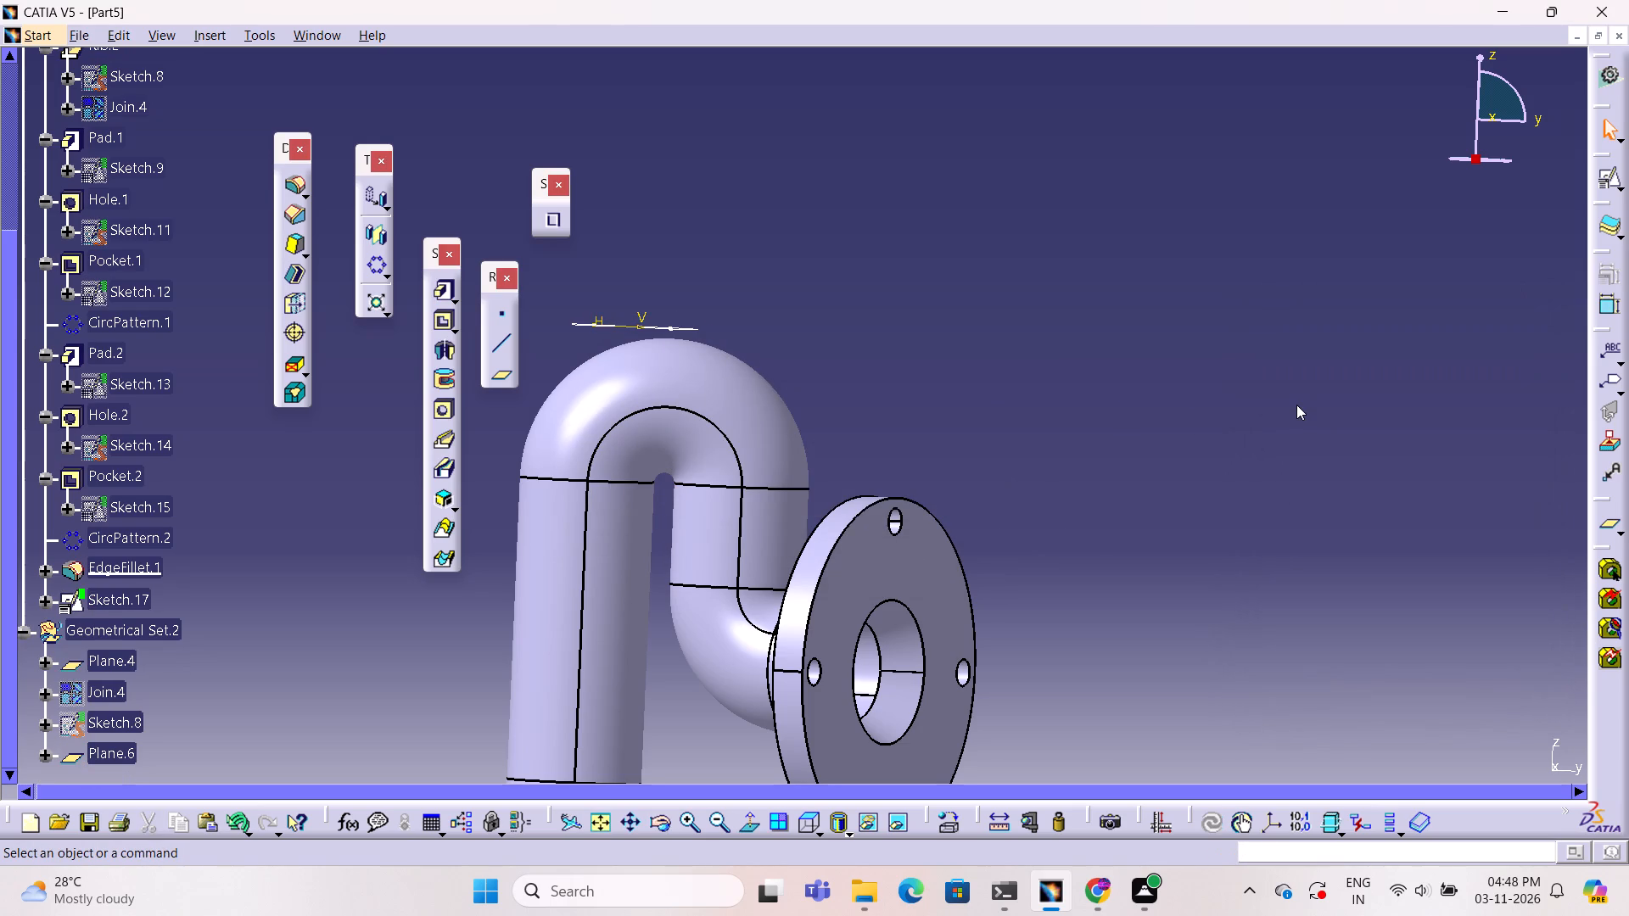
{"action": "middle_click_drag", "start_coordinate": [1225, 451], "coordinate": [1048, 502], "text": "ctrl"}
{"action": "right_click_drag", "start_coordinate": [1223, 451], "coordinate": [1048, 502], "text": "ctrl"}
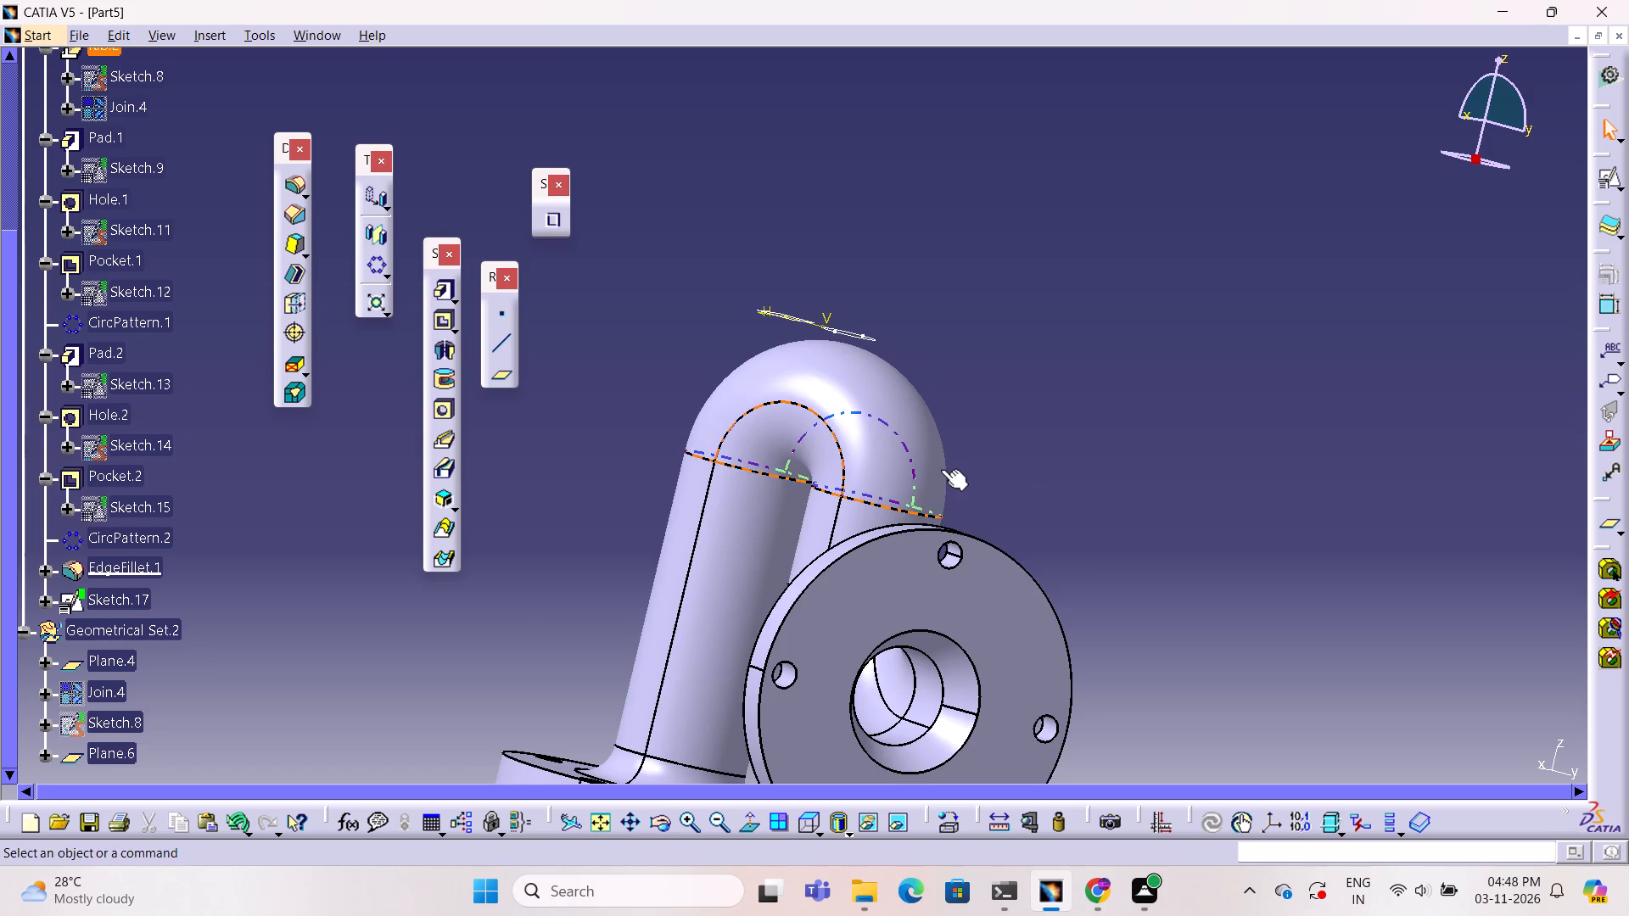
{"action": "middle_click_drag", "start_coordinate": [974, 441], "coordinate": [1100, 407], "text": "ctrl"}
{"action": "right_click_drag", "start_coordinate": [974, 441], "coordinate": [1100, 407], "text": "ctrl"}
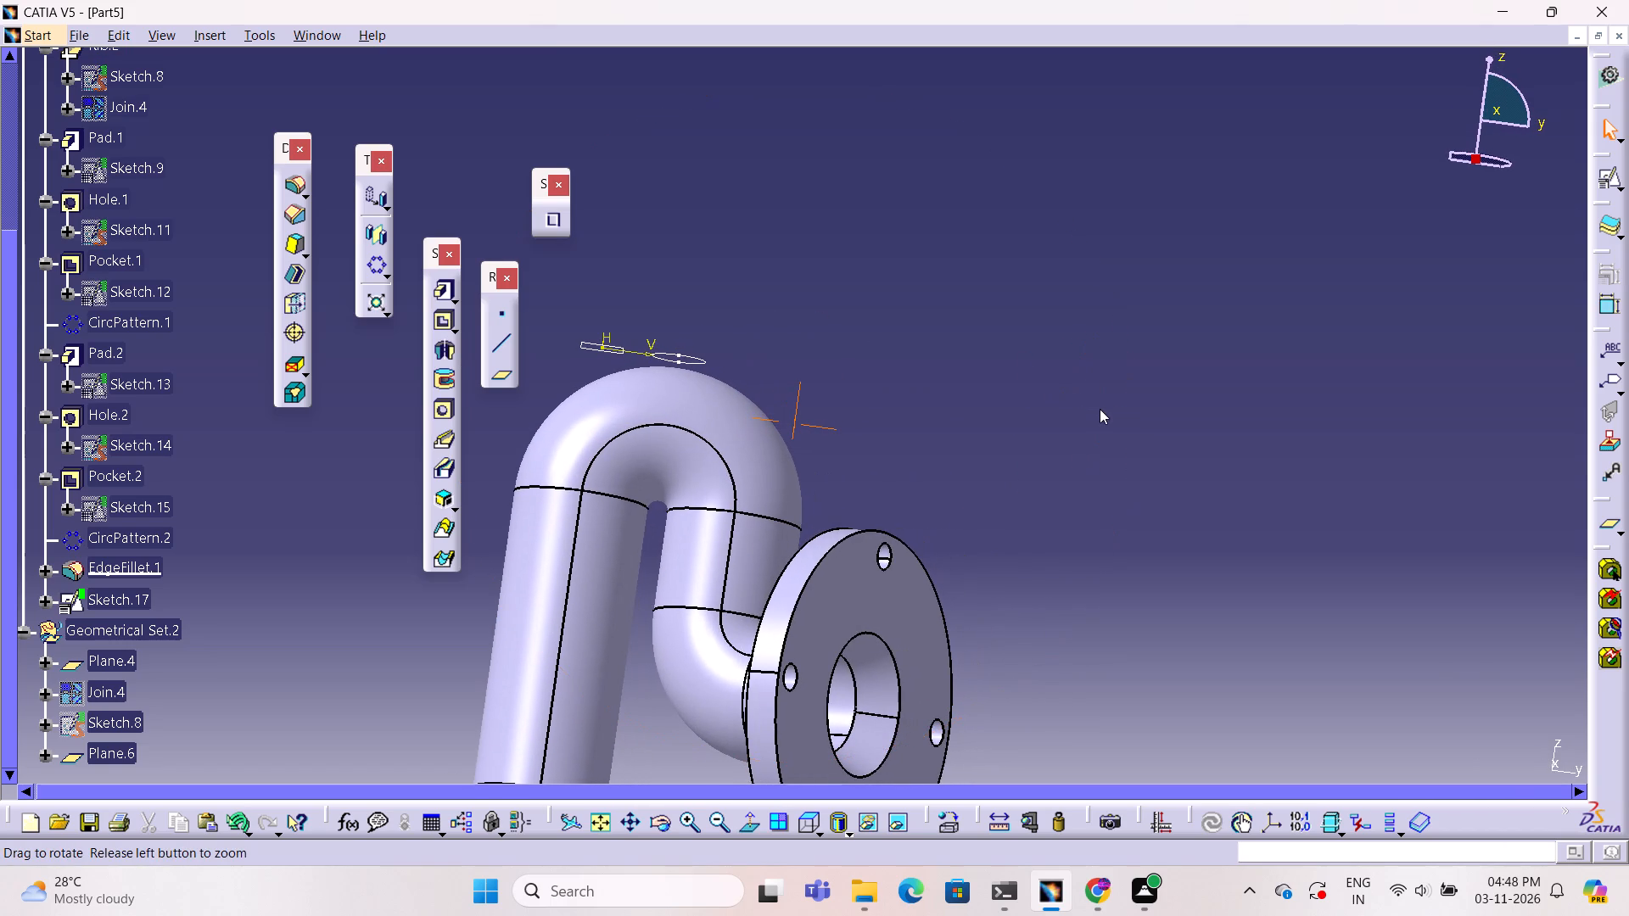
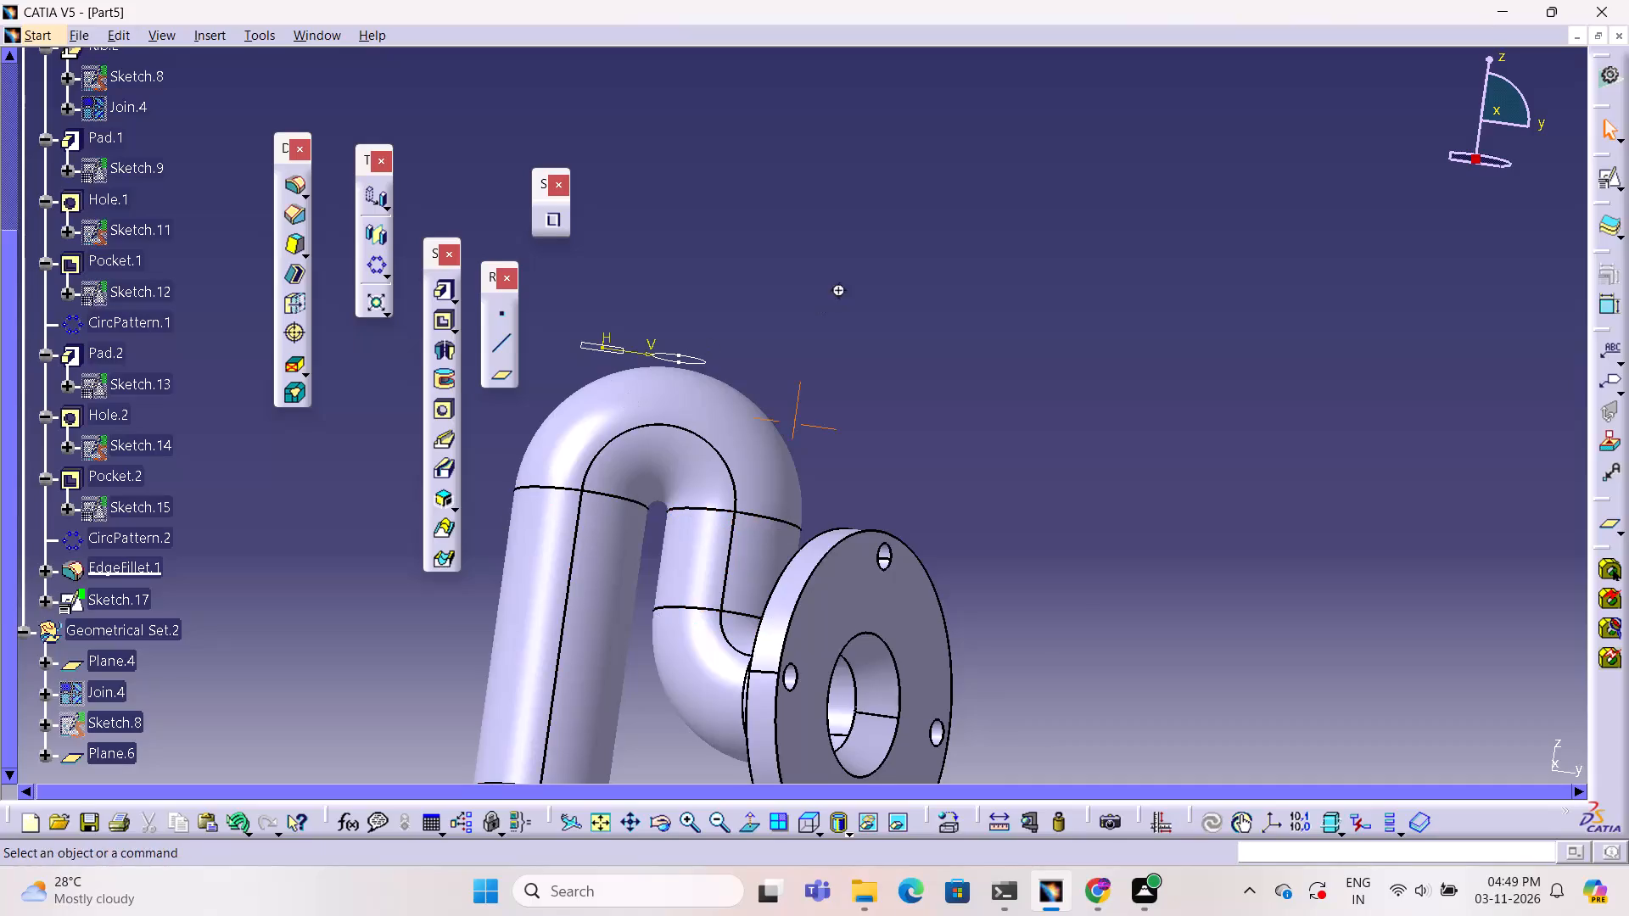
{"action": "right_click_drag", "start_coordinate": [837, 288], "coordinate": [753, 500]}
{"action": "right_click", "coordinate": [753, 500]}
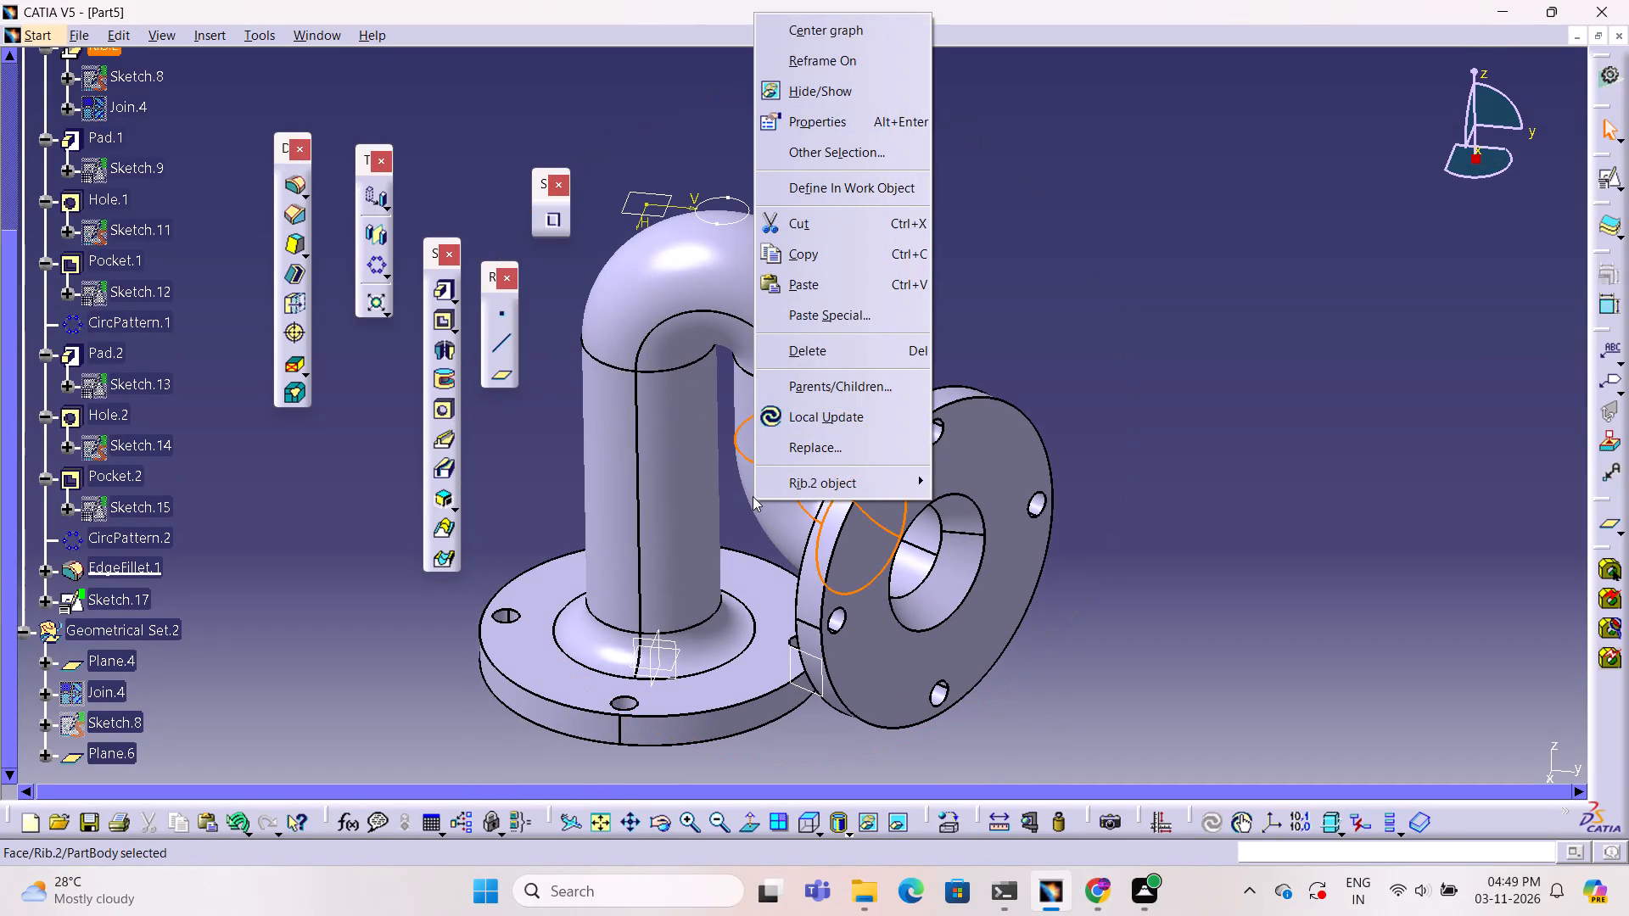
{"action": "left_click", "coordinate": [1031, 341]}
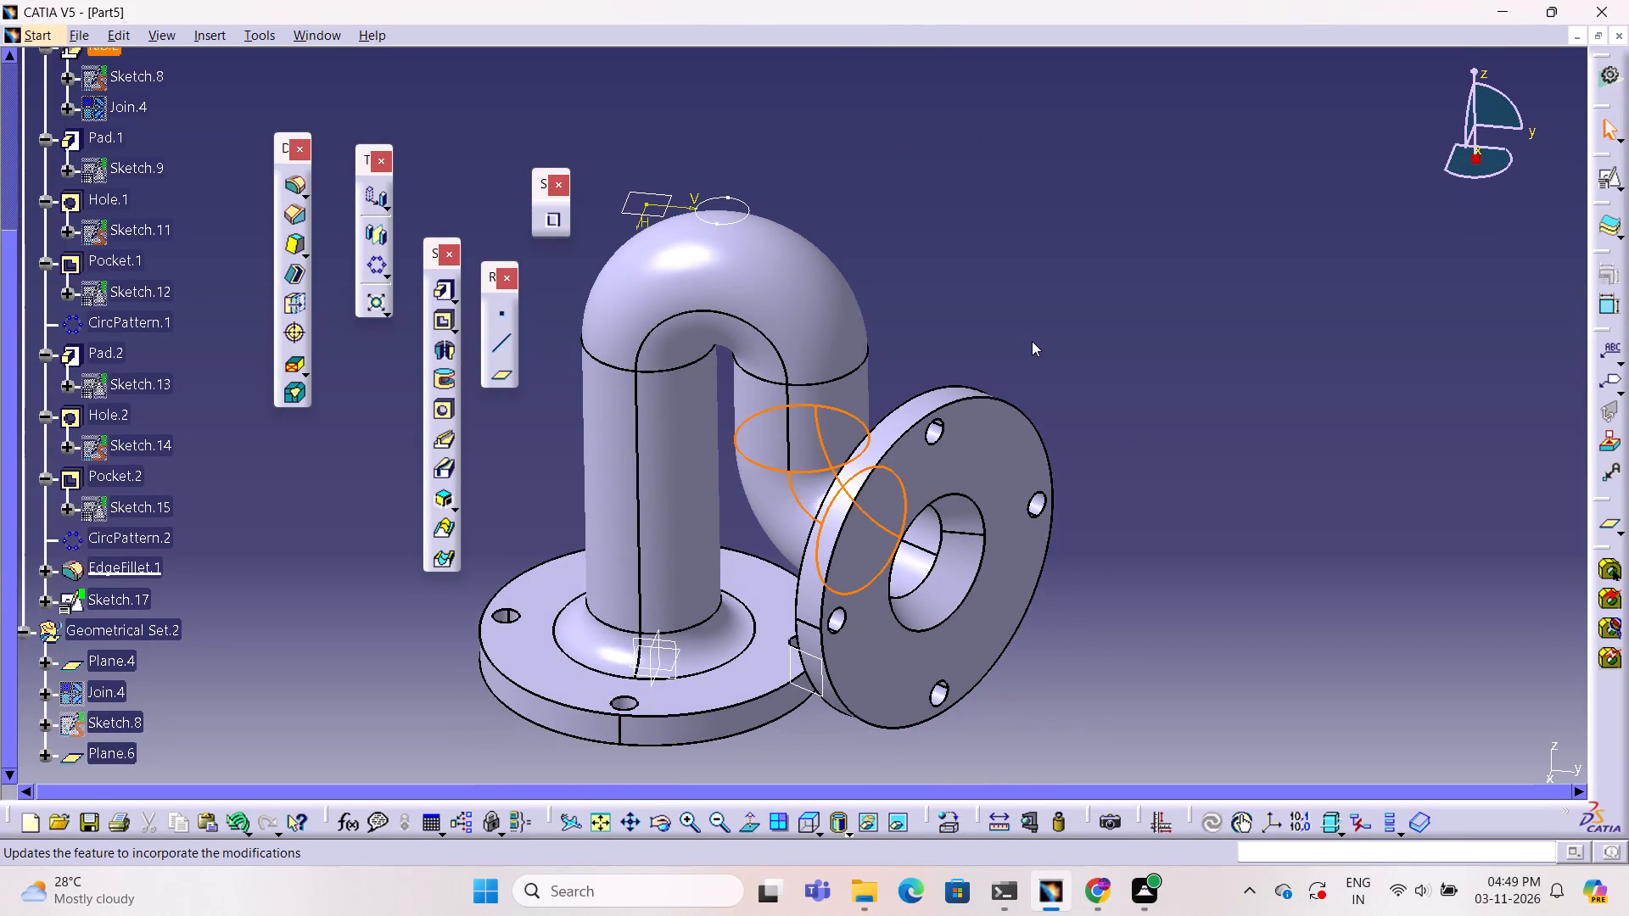
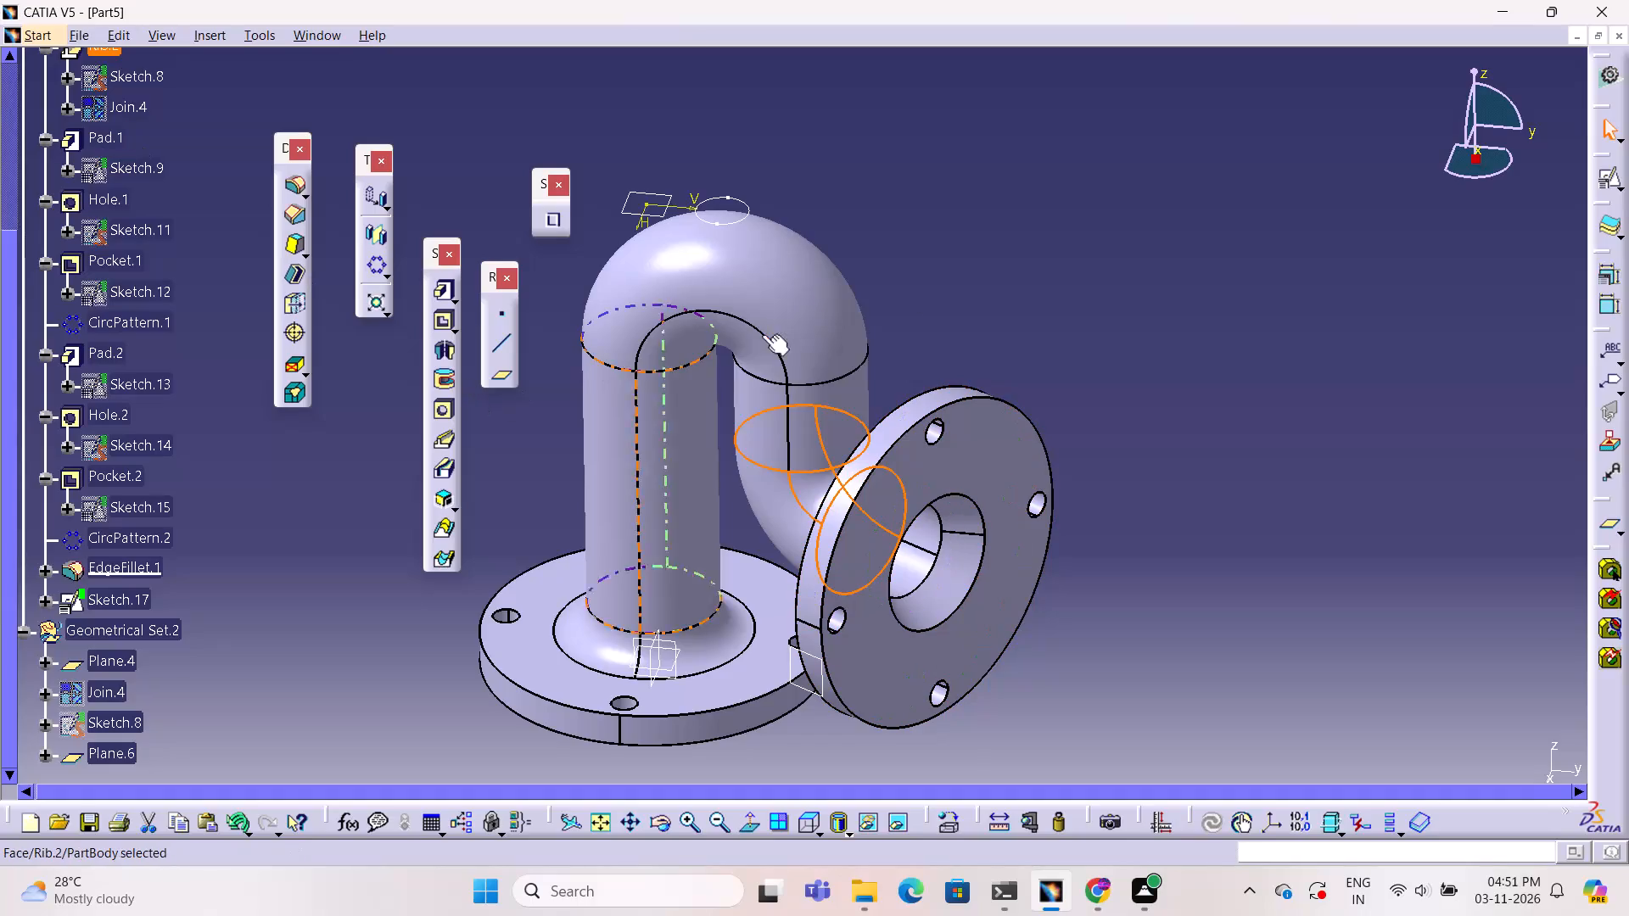
Open the circle sketch above the pipe's upper bend for checking and exit it unchanged.
{"action": "left_click", "coordinate": [1155, 213]}
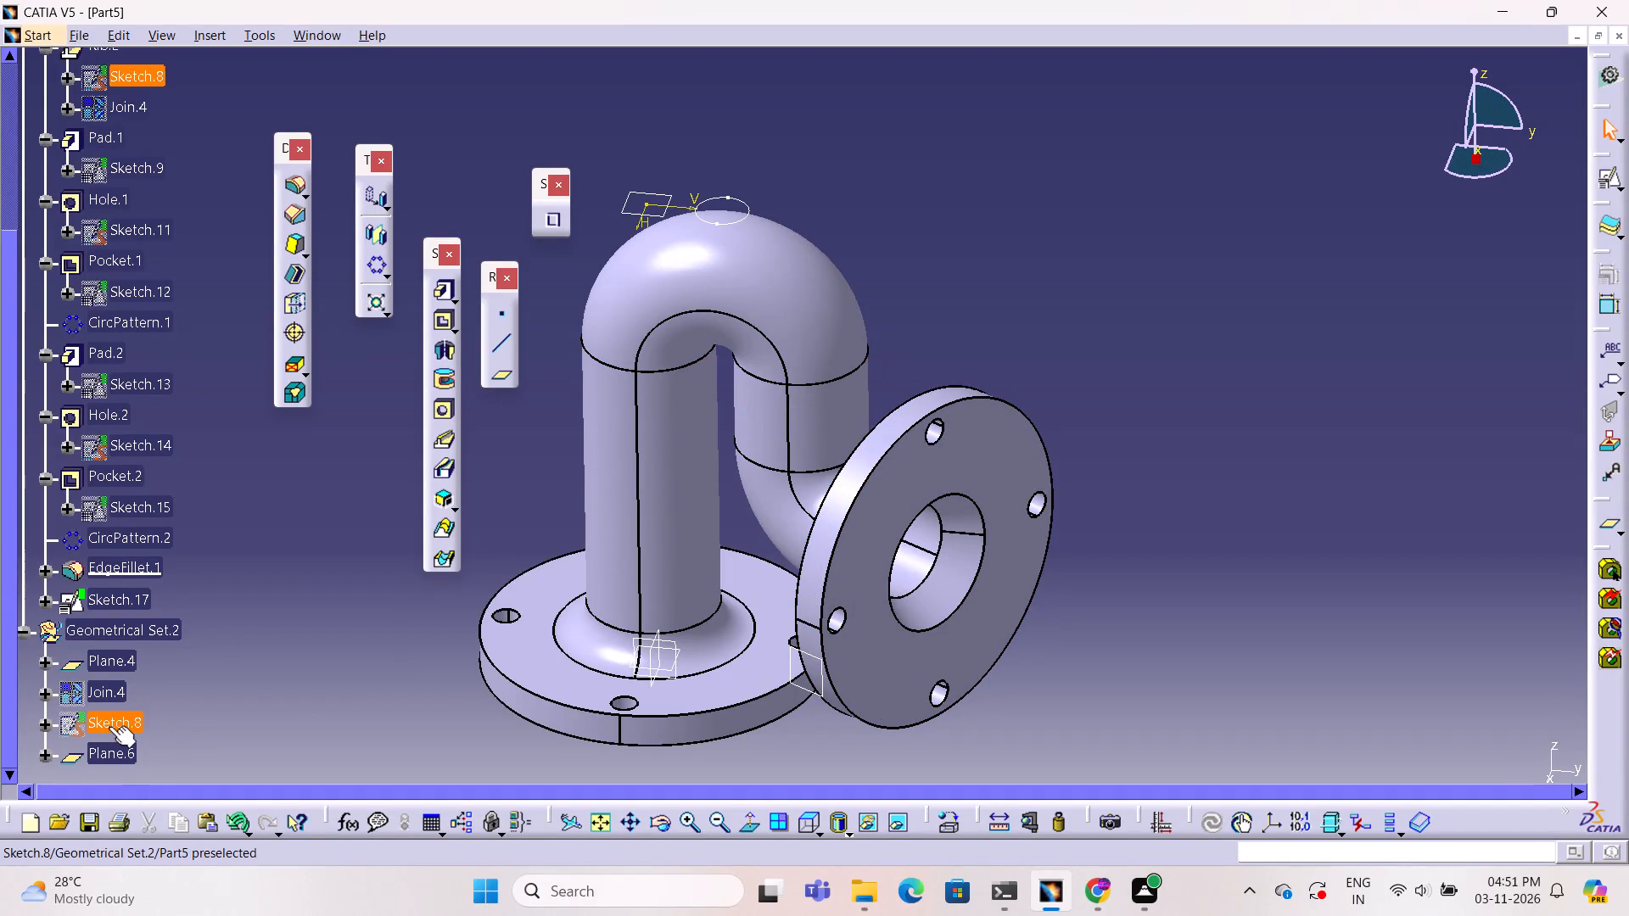
{"action": "left_click", "coordinate": [109, 726]}
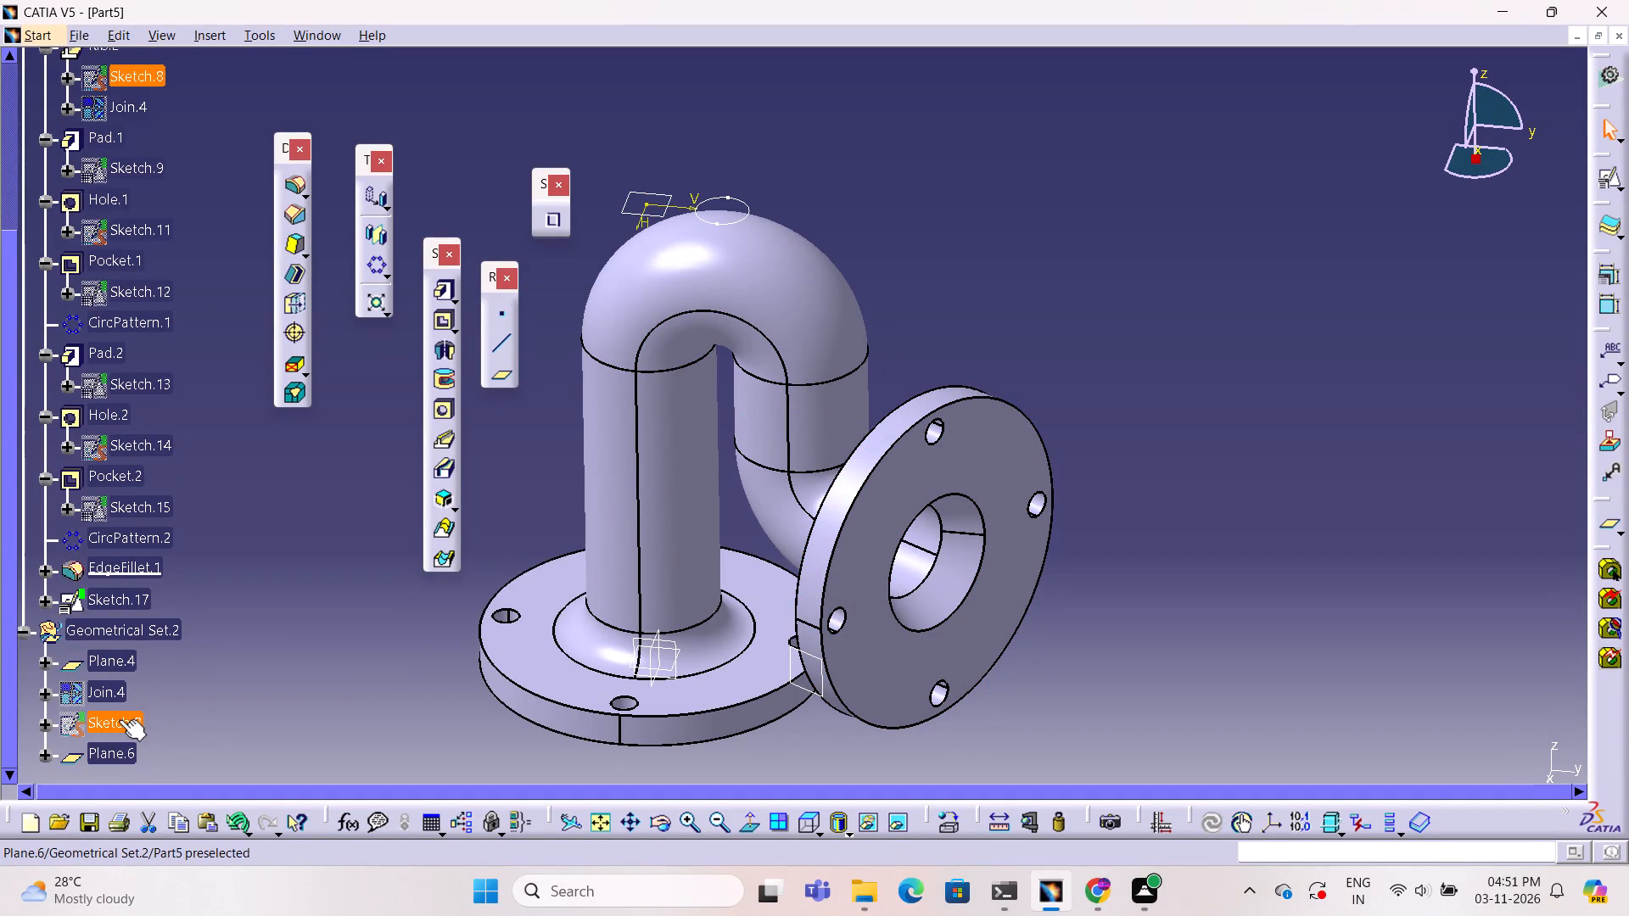
{"action": "left_click", "coordinate": [119, 719]}
{"action": "left_click", "coordinate": [232, 695]}
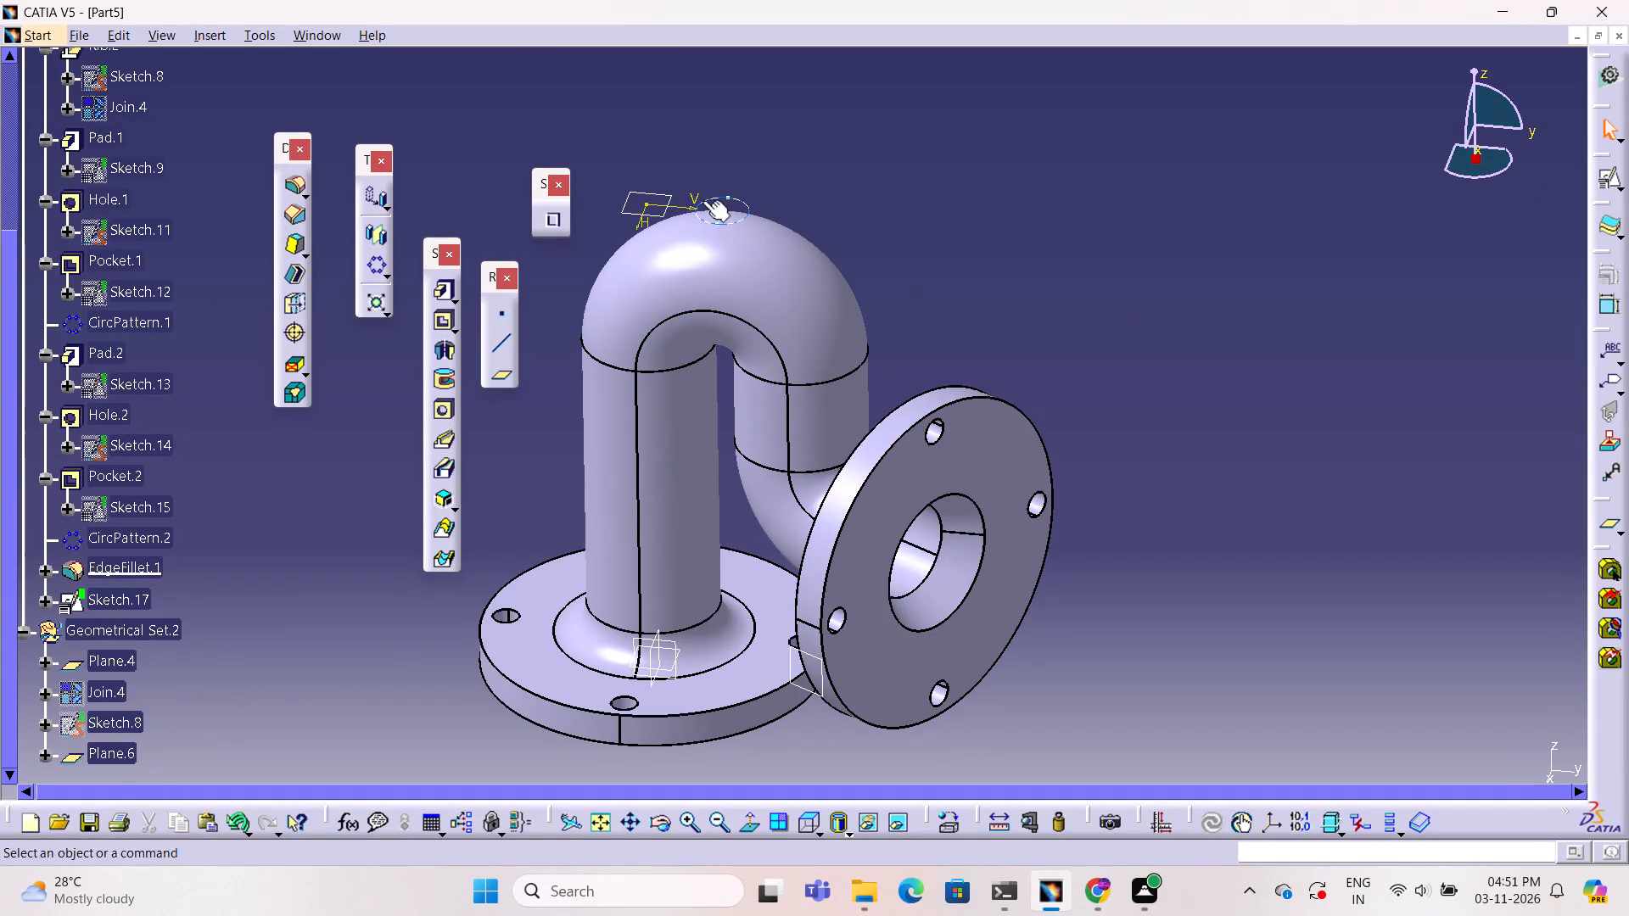
{"action": "double_click", "coordinate": [743, 215]}
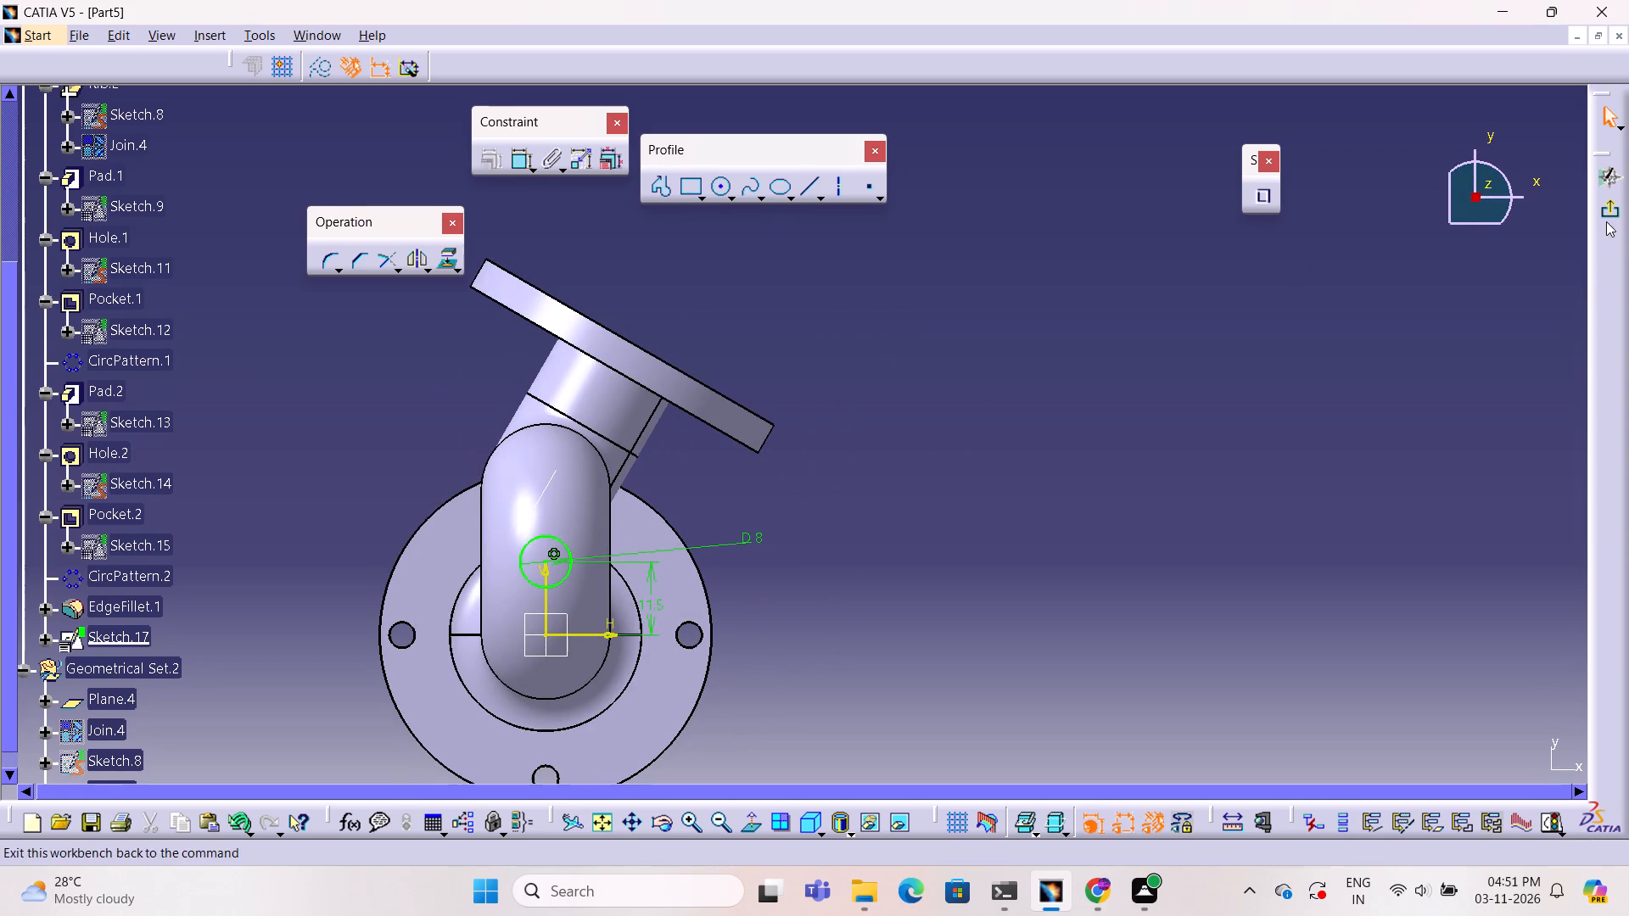
{"action": "left_click", "coordinate": [1608, 210]}
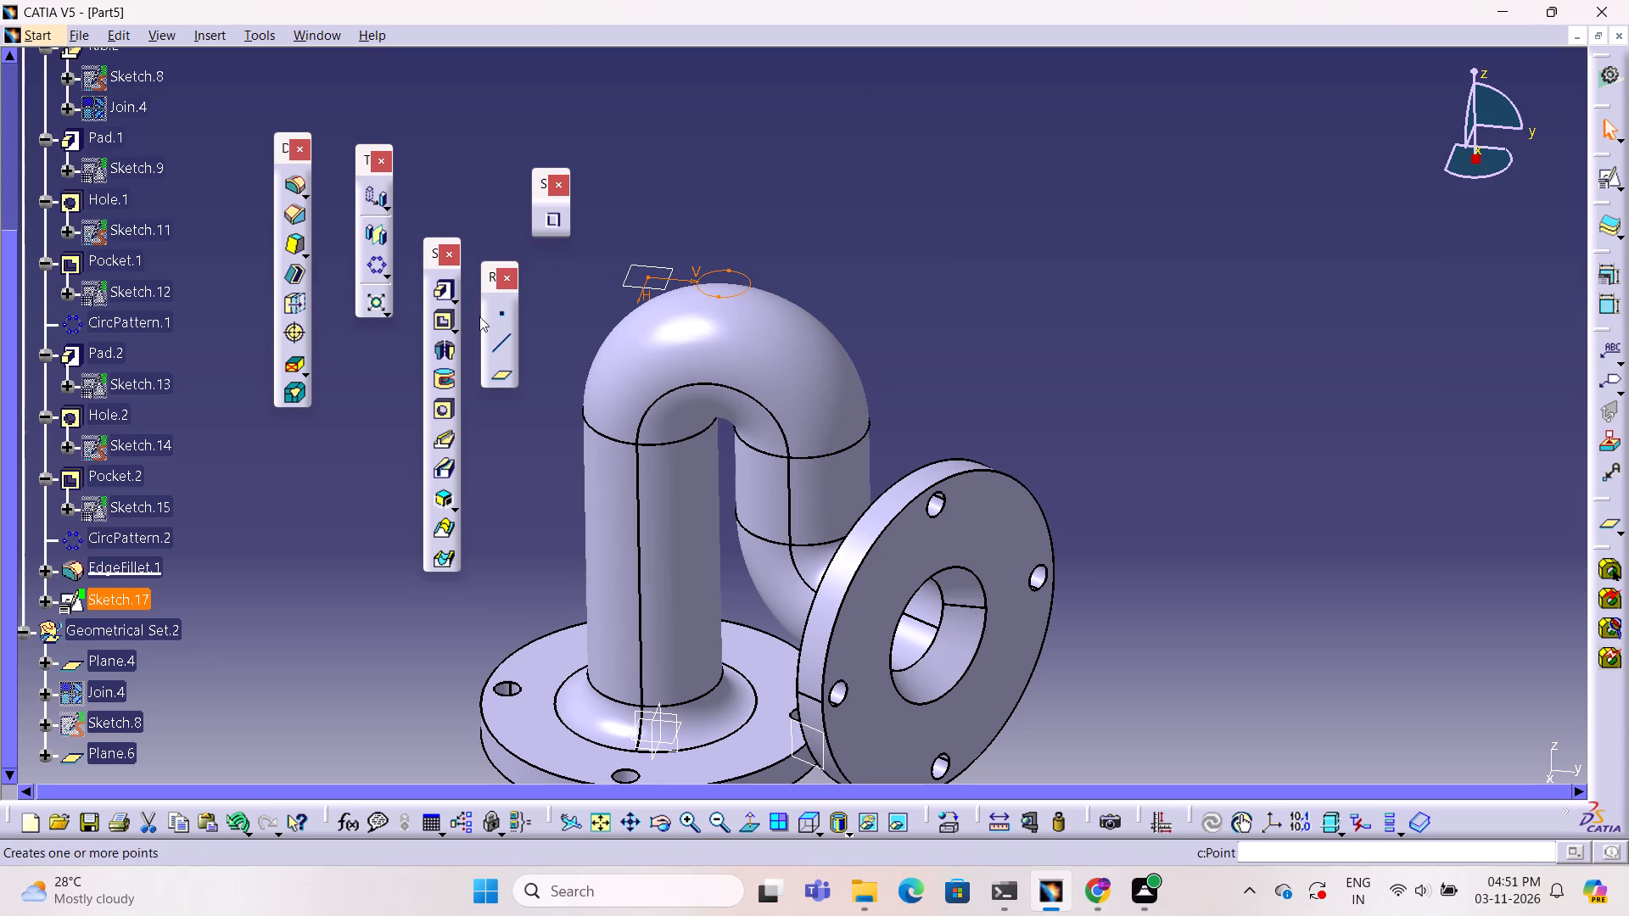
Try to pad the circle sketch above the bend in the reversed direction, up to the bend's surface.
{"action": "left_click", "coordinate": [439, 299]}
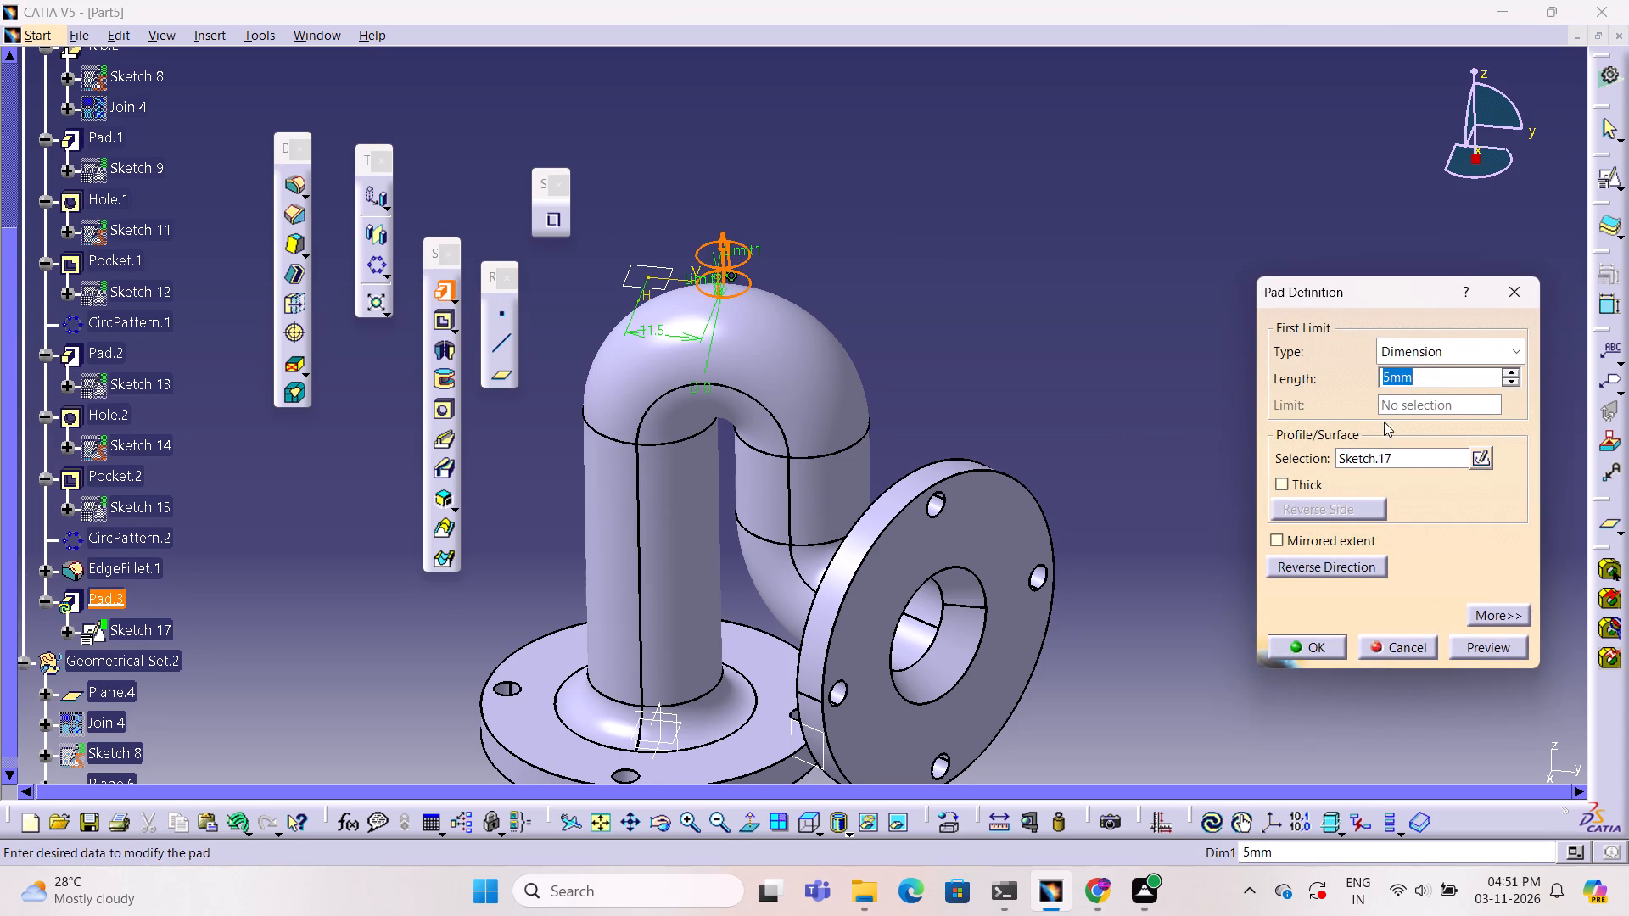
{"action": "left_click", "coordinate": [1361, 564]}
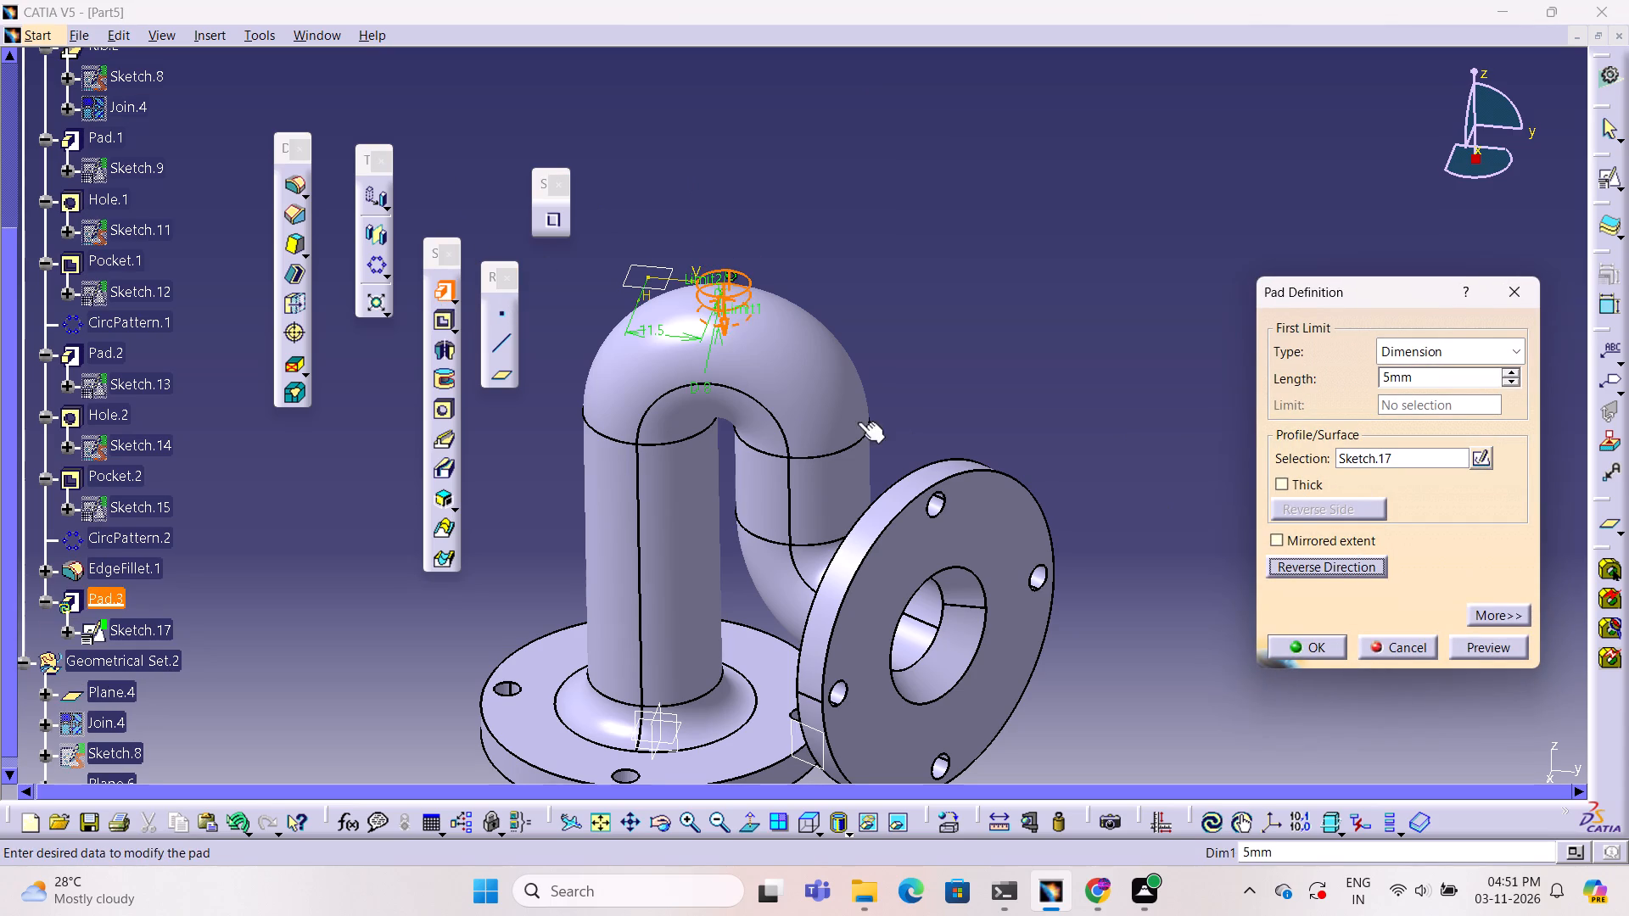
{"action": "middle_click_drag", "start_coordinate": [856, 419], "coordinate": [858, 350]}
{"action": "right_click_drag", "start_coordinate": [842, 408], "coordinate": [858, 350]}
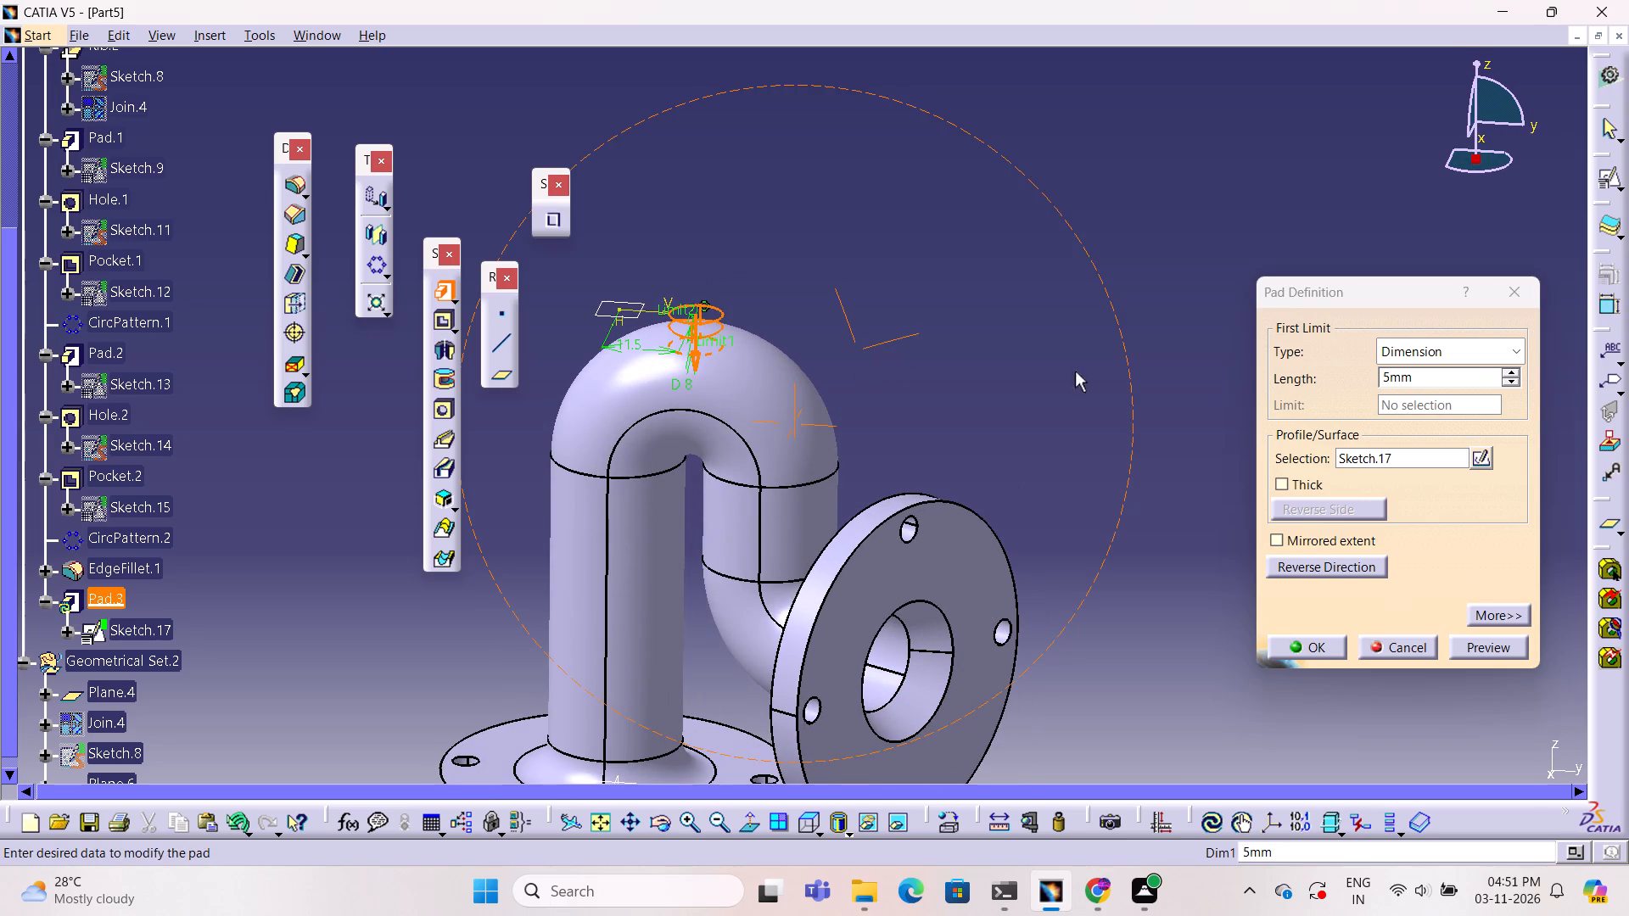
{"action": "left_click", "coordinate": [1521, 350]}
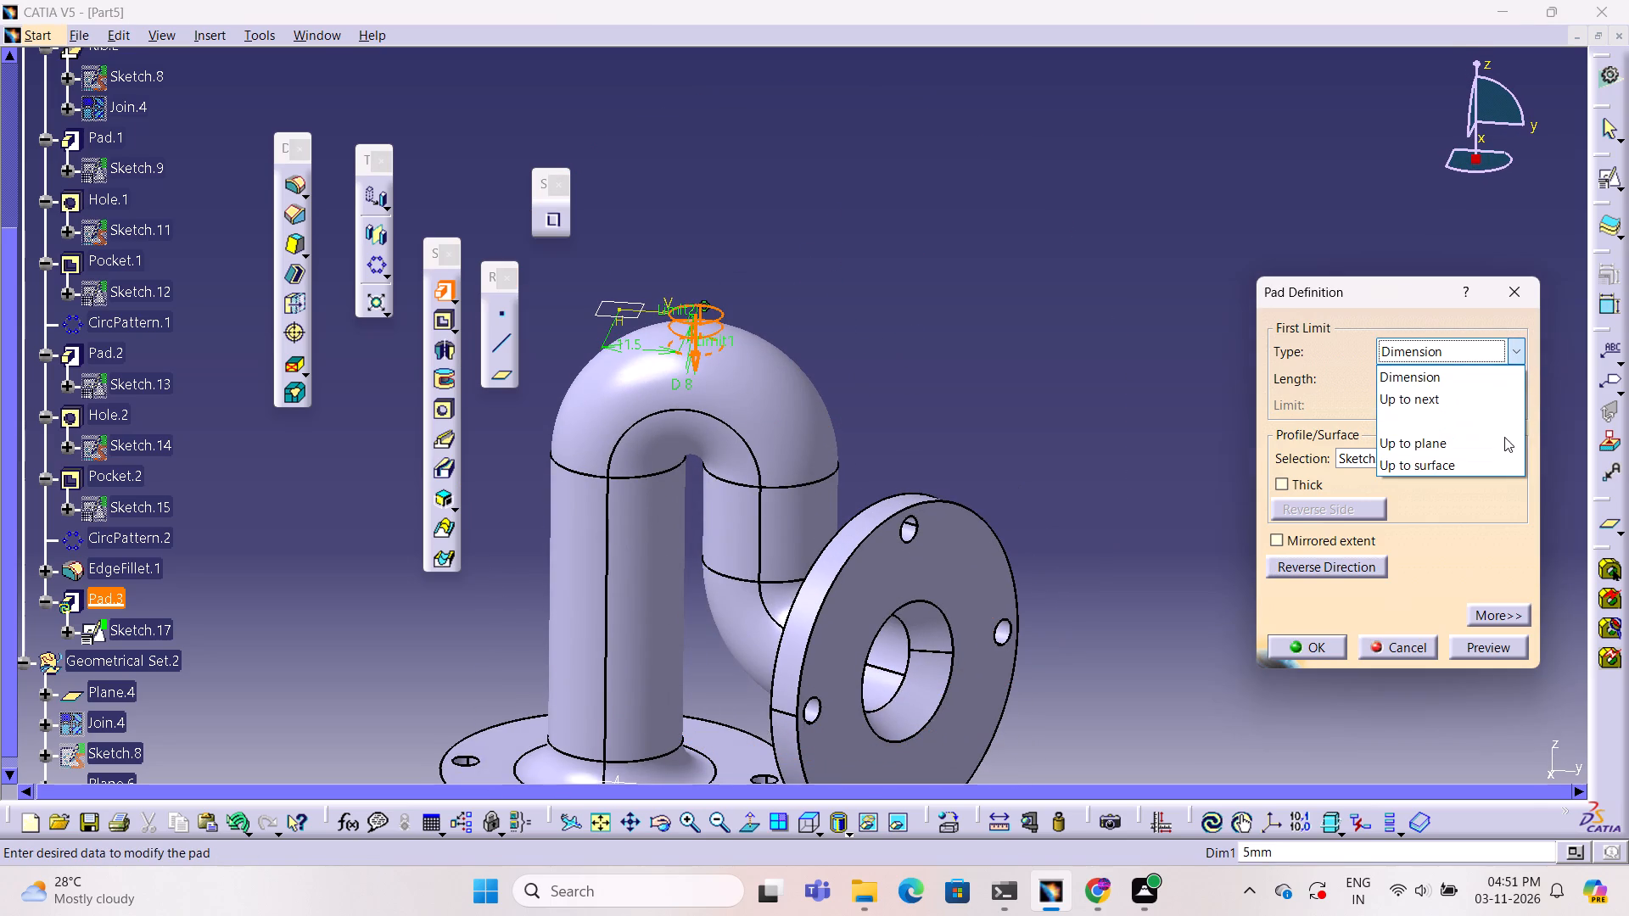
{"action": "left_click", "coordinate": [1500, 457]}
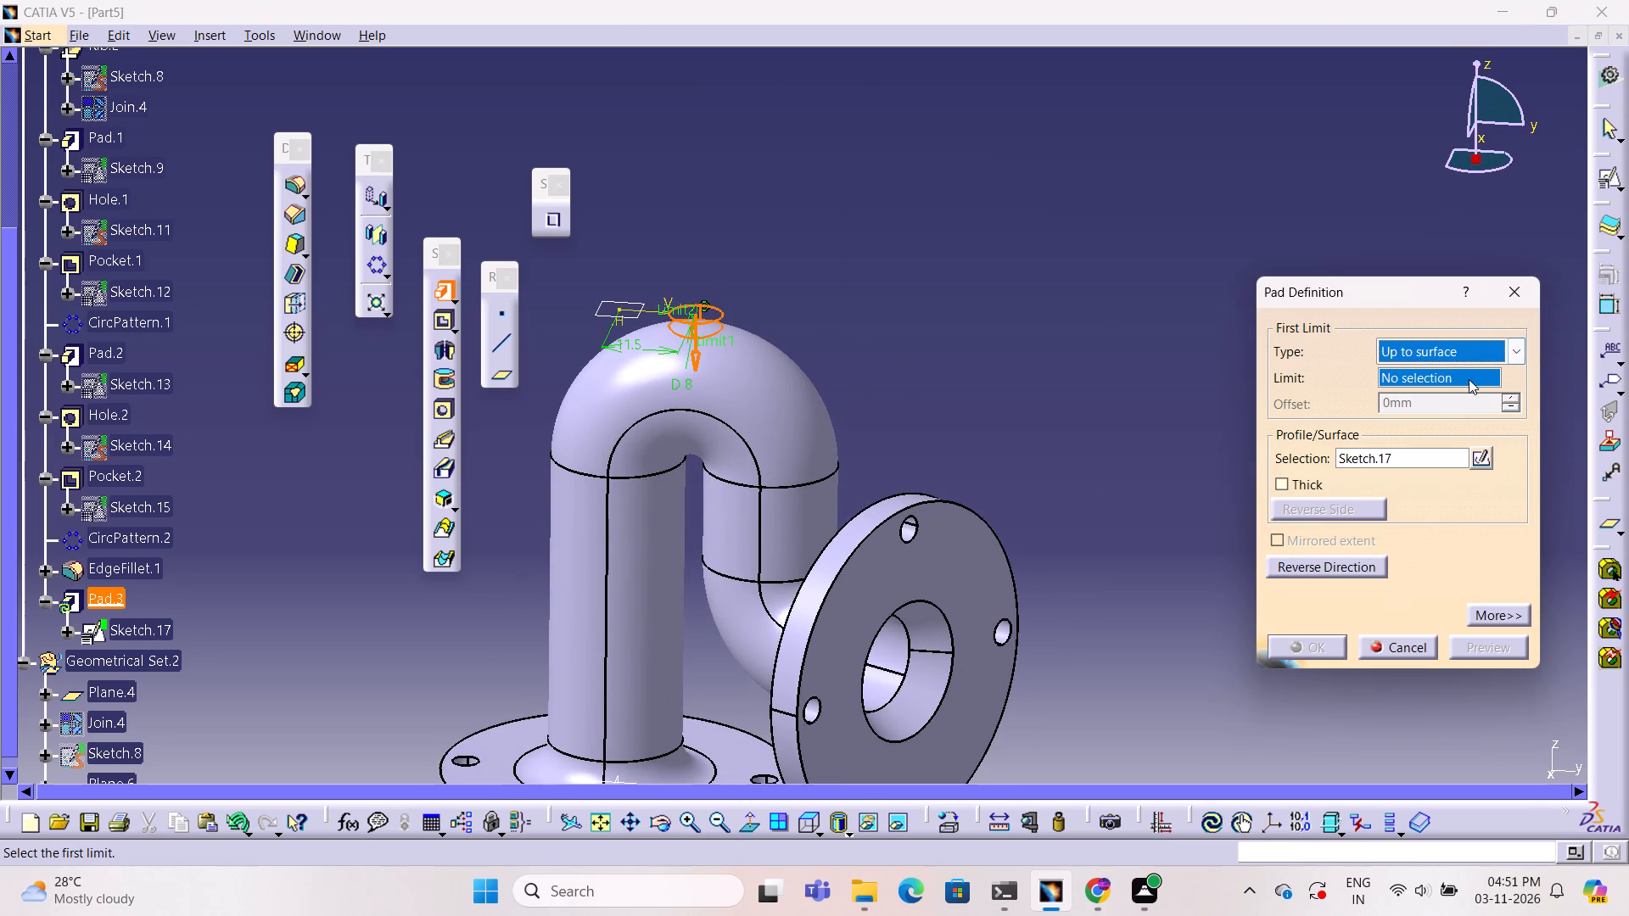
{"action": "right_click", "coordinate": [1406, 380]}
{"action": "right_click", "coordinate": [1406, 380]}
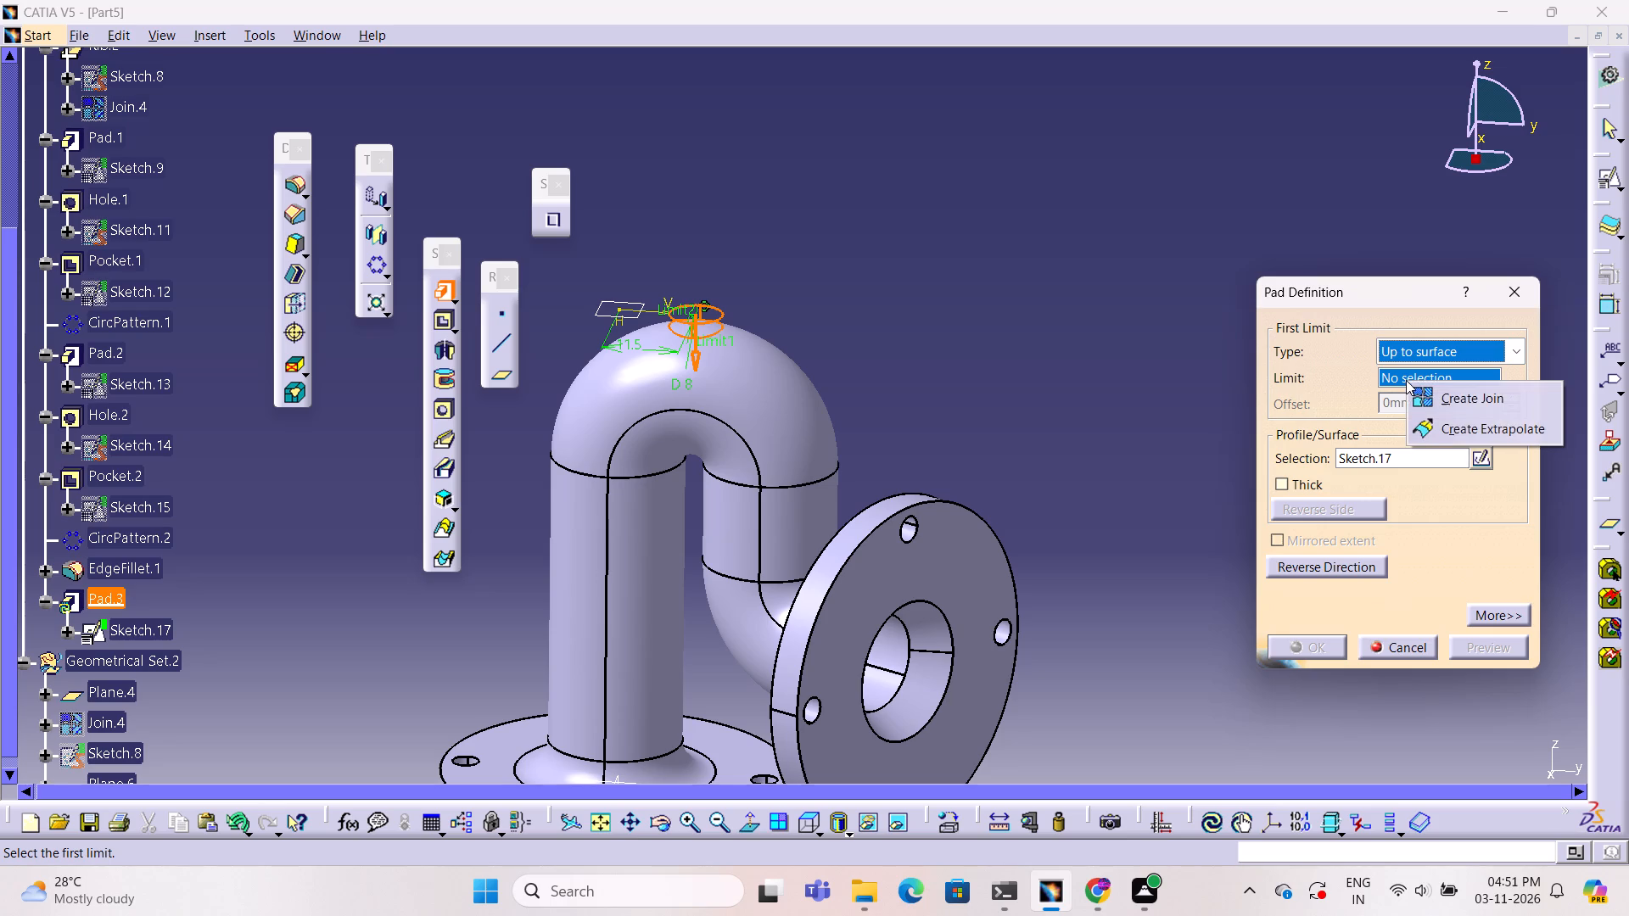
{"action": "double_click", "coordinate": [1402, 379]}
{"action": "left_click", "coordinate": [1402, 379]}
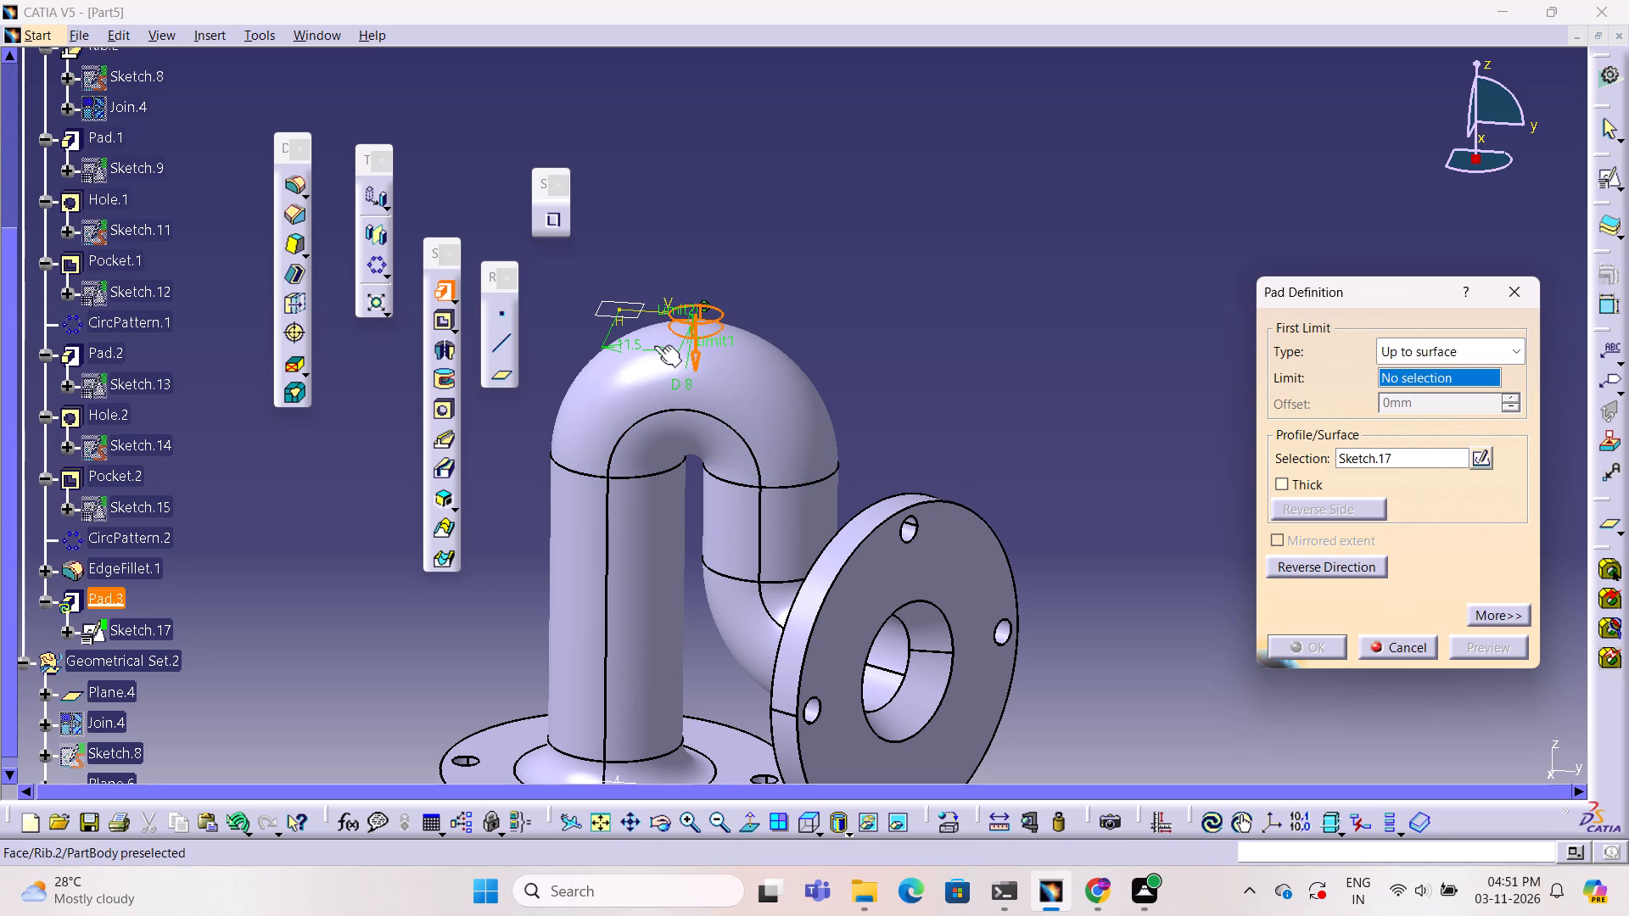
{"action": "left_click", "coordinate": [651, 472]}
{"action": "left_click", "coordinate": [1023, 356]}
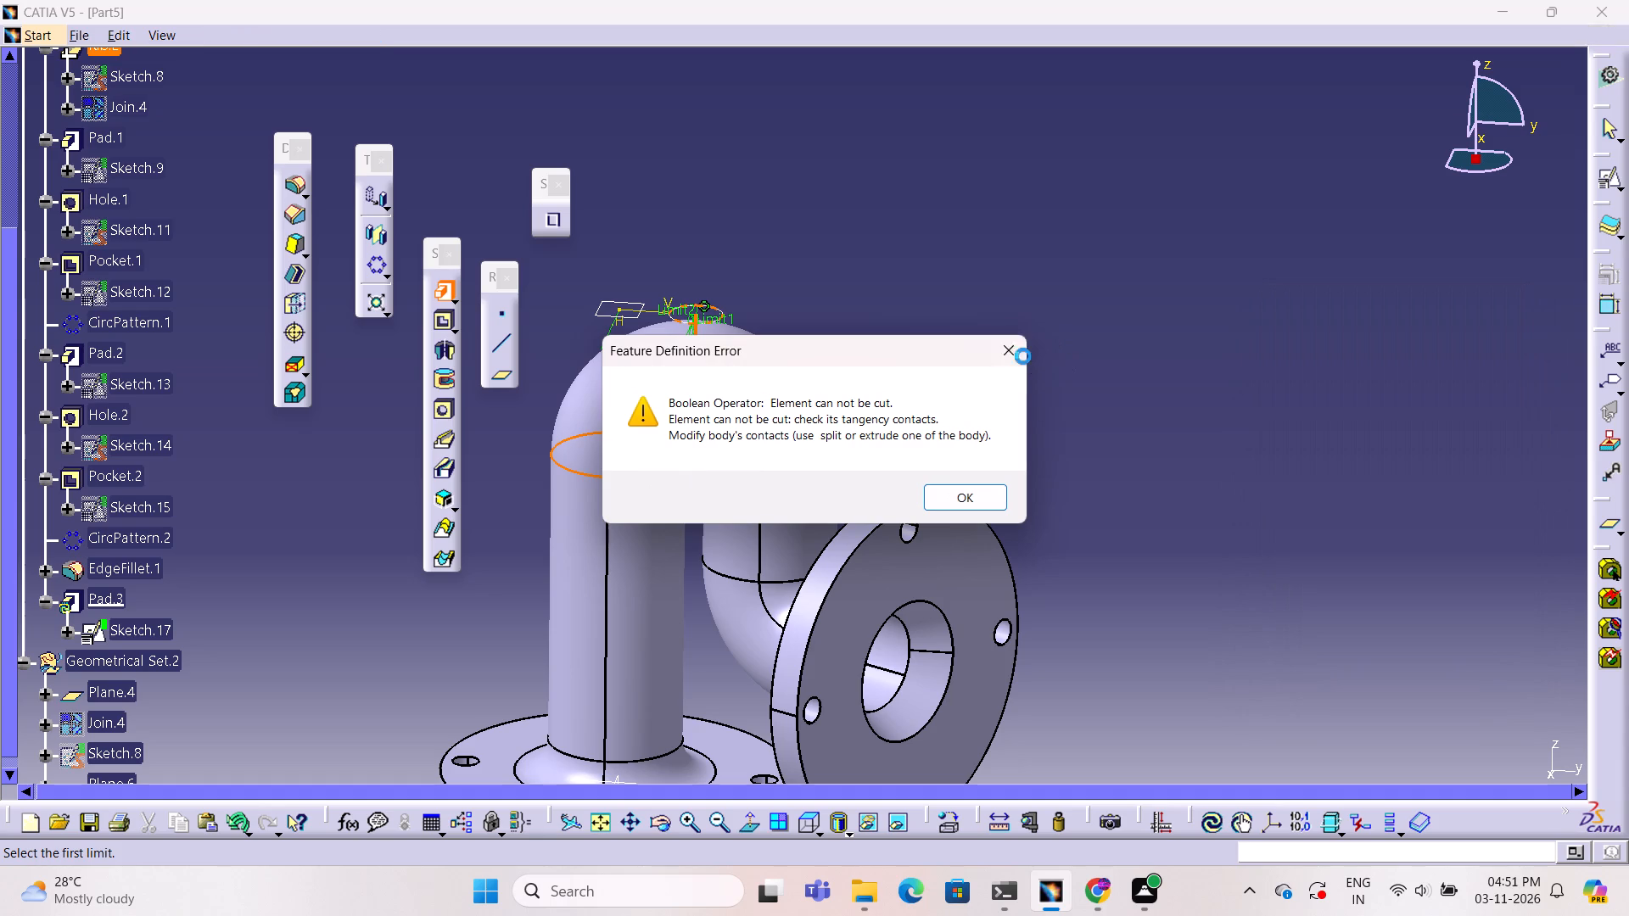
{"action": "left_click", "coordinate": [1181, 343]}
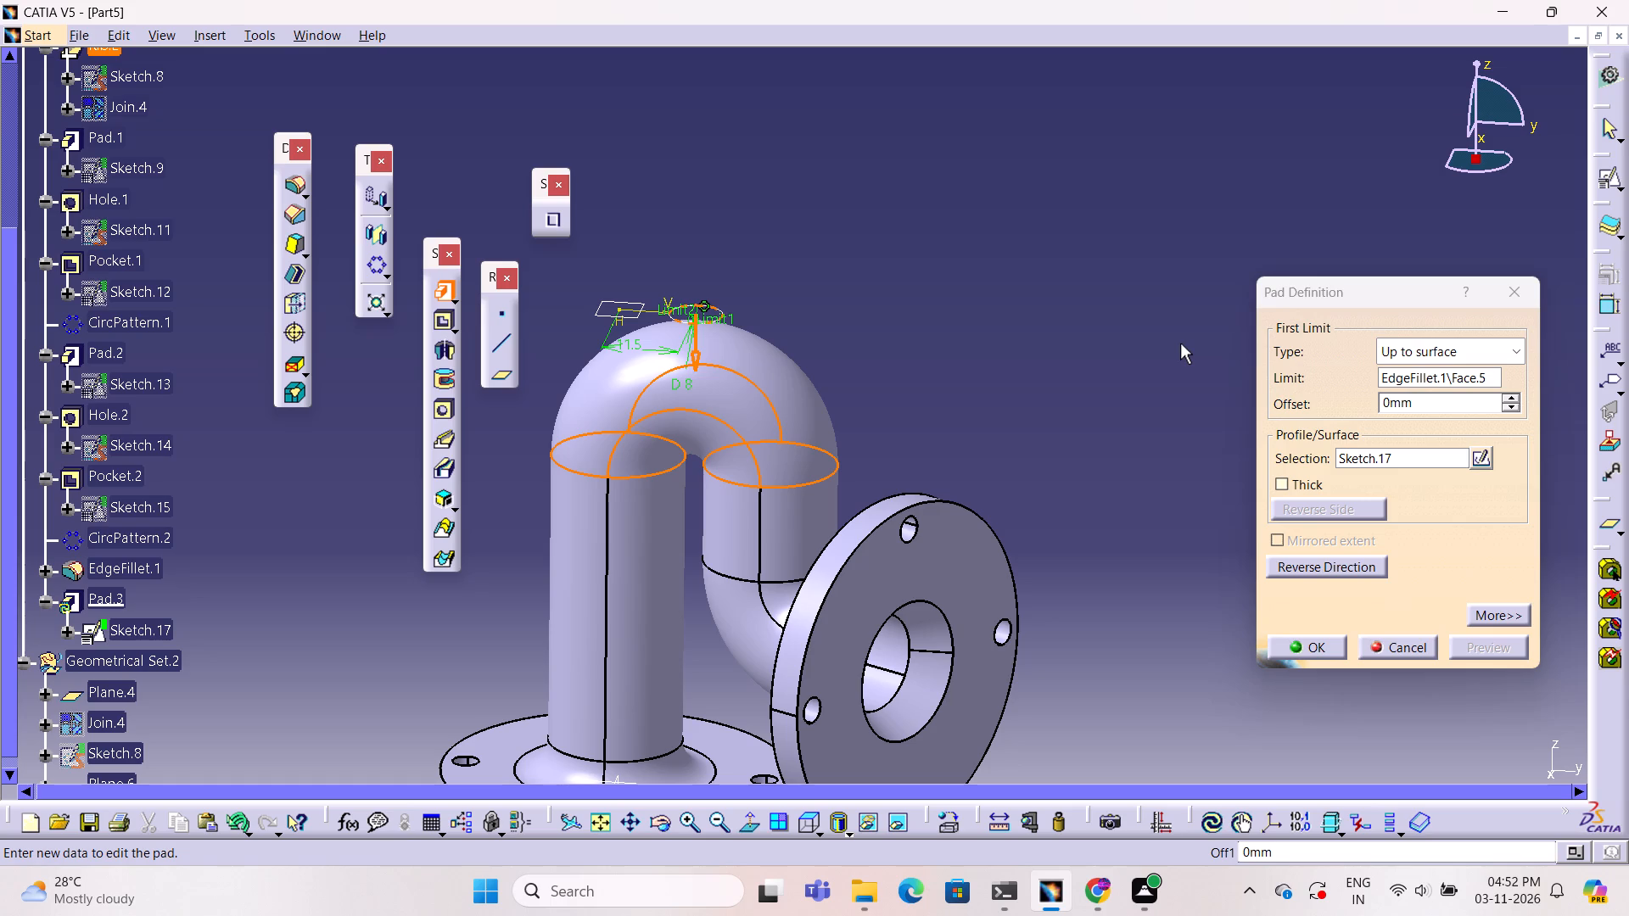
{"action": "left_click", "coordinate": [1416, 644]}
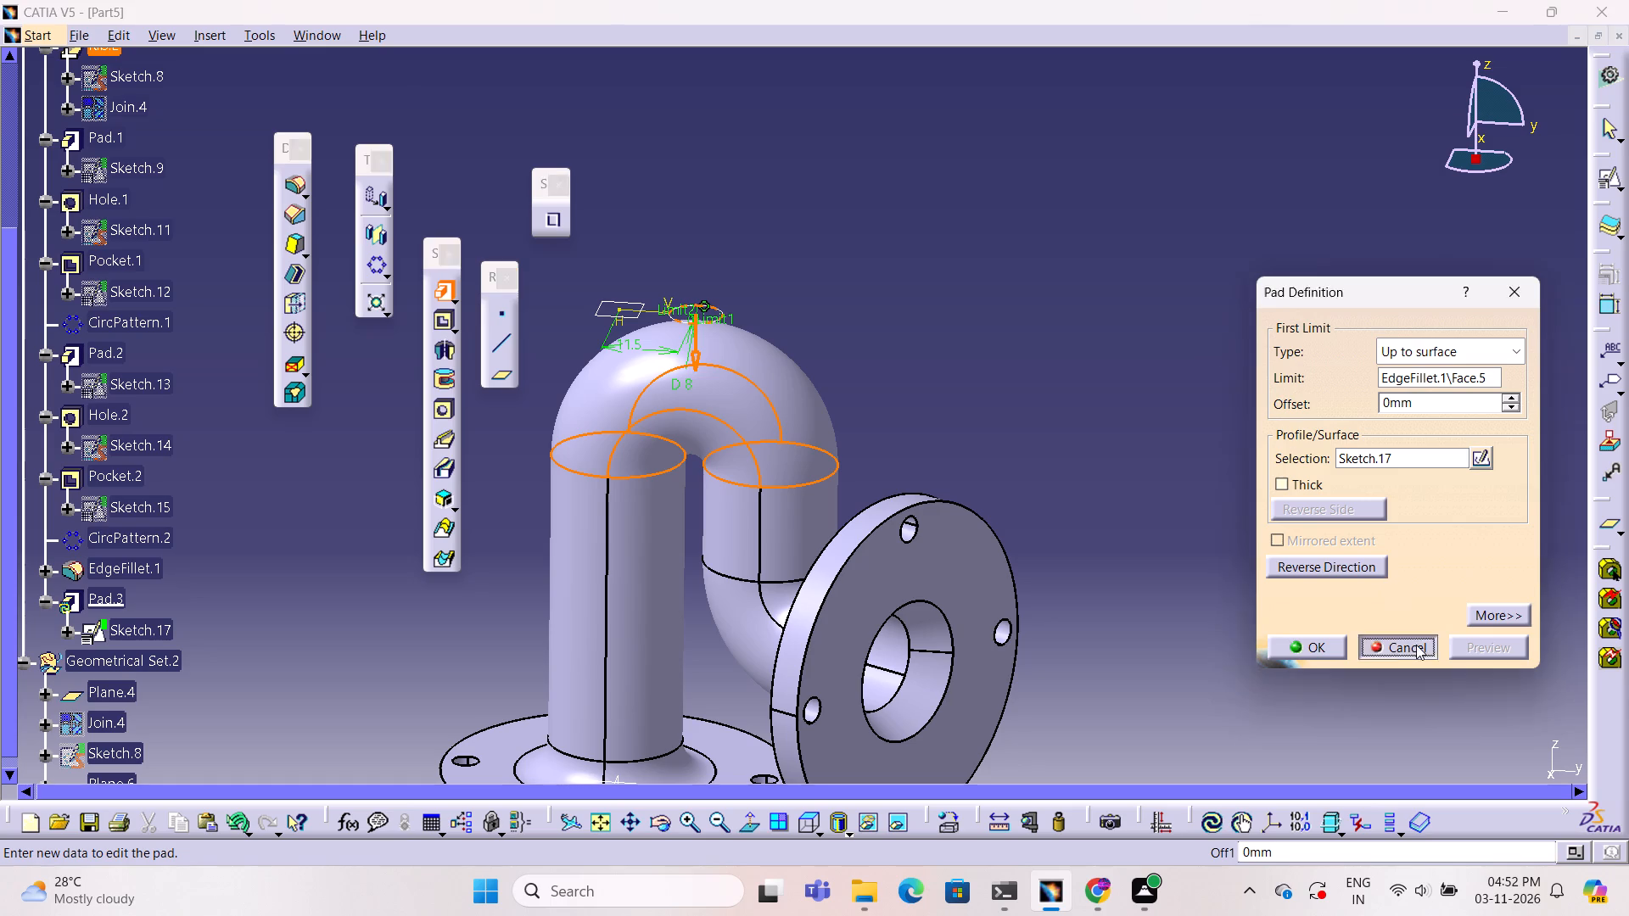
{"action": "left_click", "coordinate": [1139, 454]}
Reopen the circle sketch above the bend and delete its circle and centre point.
{"action": "double_click", "coordinate": [717, 318]}
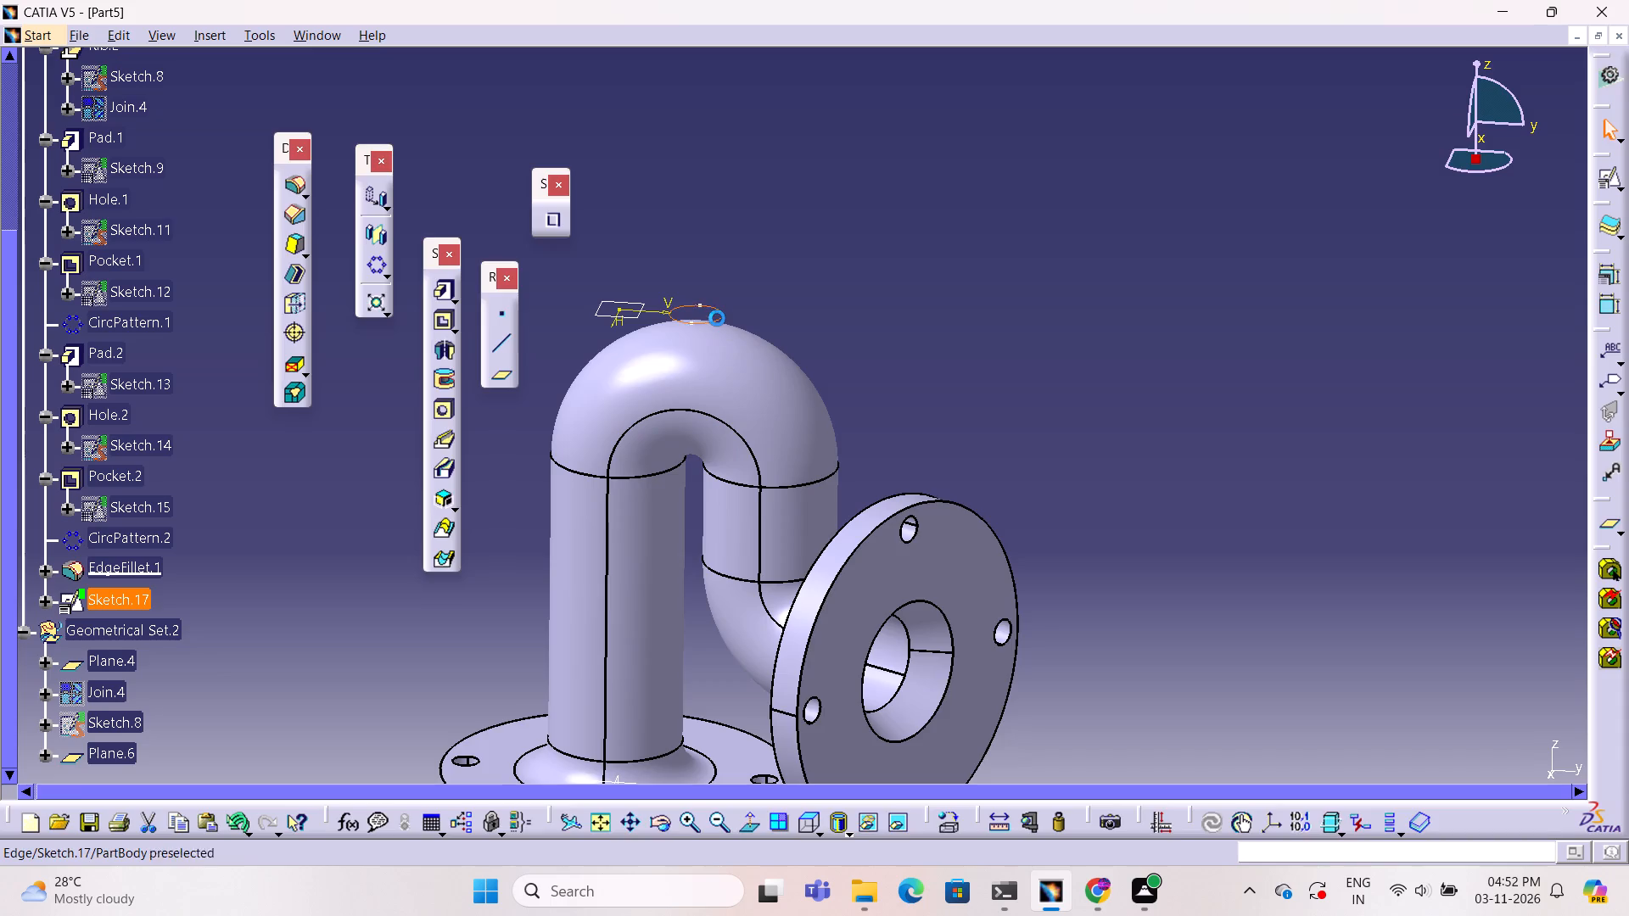
{"action": "middle_click_drag", "start_coordinate": [830, 558], "coordinate": [737, 587], "text": "ctrl"}
{"action": "right_click_drag", "start_coordinate": [830, 558], "coordinate": [737, 587], "text": "ctrl"}
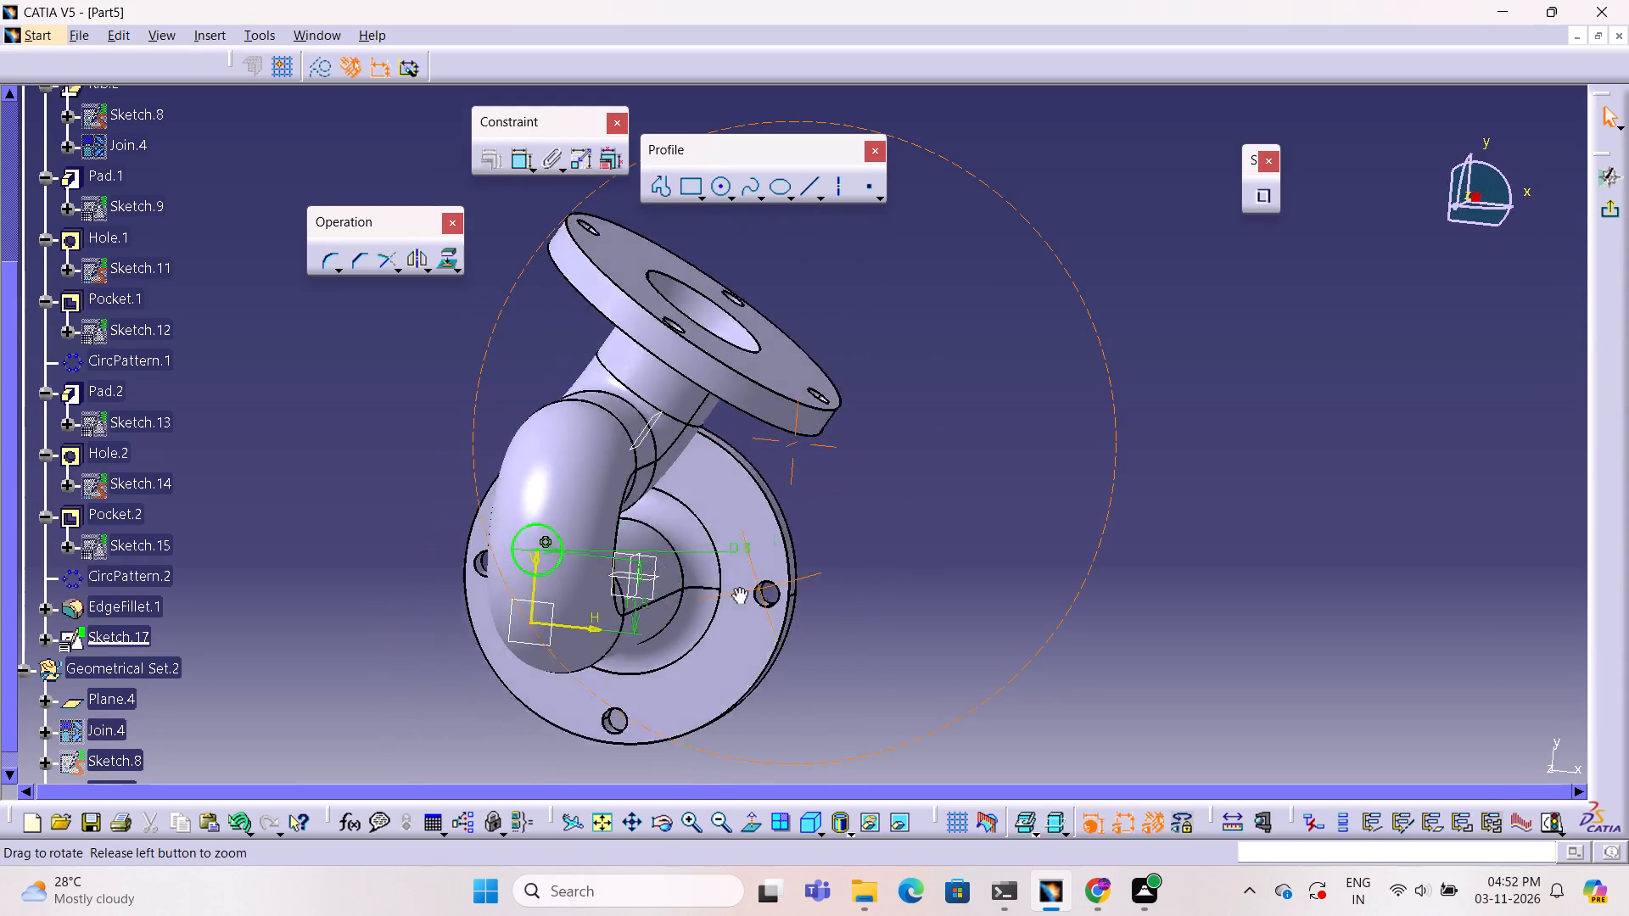
{"action": "middle_click_drag", "start_coordinate": [737, 587], "coordinate": [635, 455], "text": "ctrl"}
{"action": "right_click_drag", "start_coordinate": [737, 587], "coordinate": [635, 455], "text": "ctrl"}
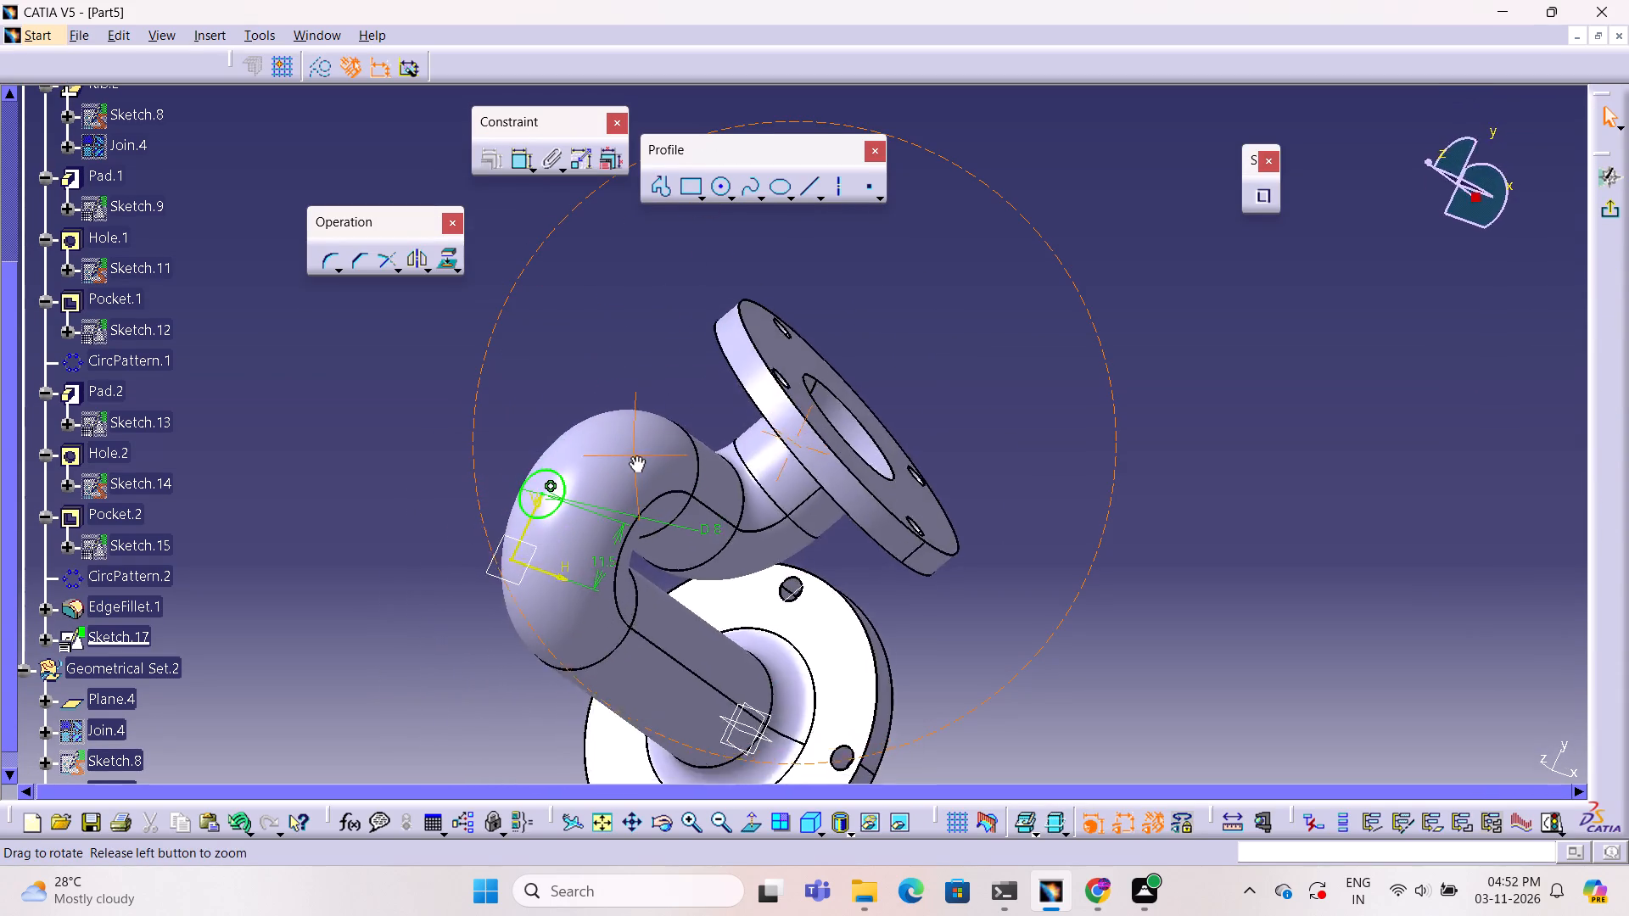
{"action": "middle_click_drag", "start_coordinate": [635, 455], "coordinate": [725, 411], "text": "ctrl"}
{"action": "right_click_drag", "start_coordinate": [635, 455], "coordinate": [725, 411], "text": "ctrl"}
{"action": "right_click", "coordinate": [725, 411], "text": "ctrl"}
{"action": "right_click", "coordinate": [725, 411]}
{"action": "left_click", "coordinate": [1035, 397]}
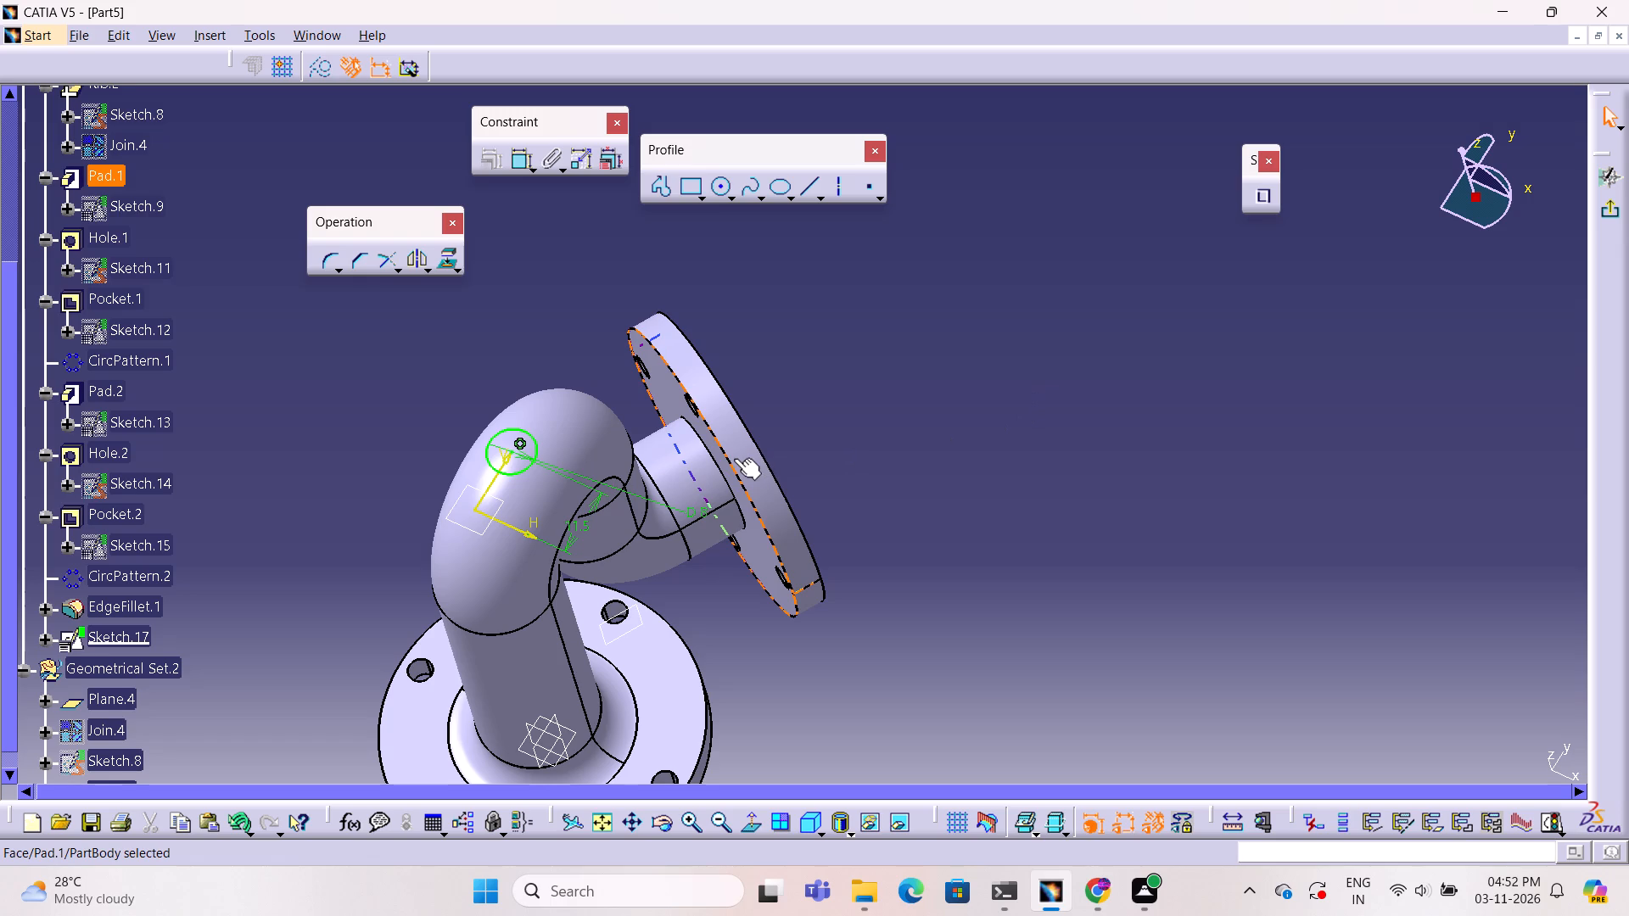
{"action": "left_click", "coordinate": [535, 460]}
{"action": "key", "text": "Delete"}
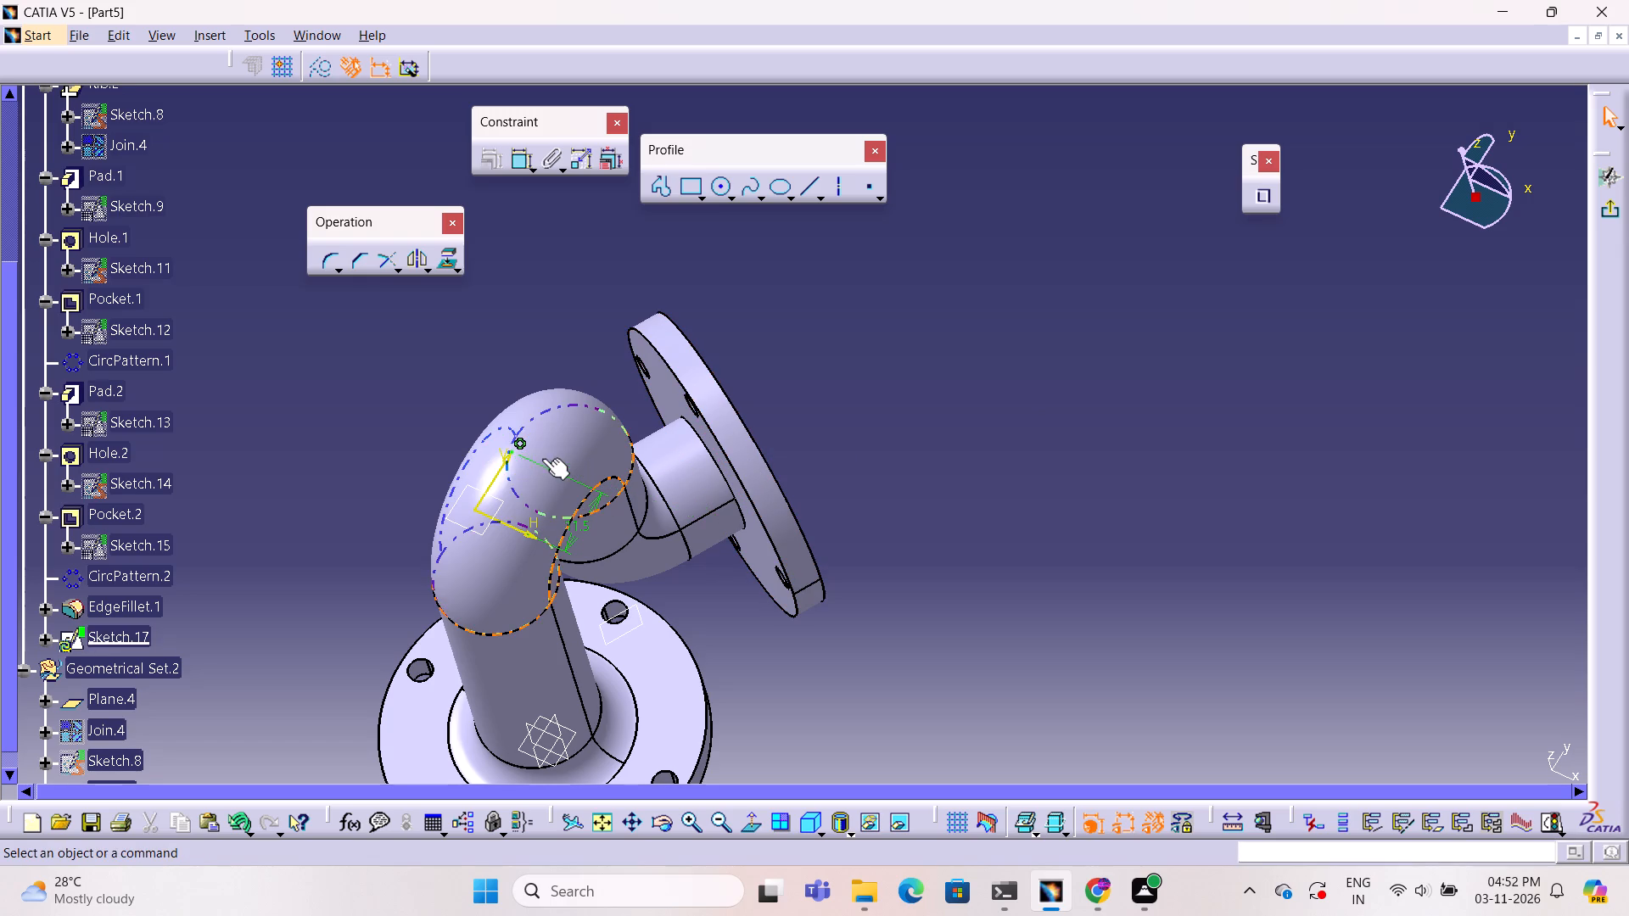
{"action": "left_click", "coordinate": [509, 453]}
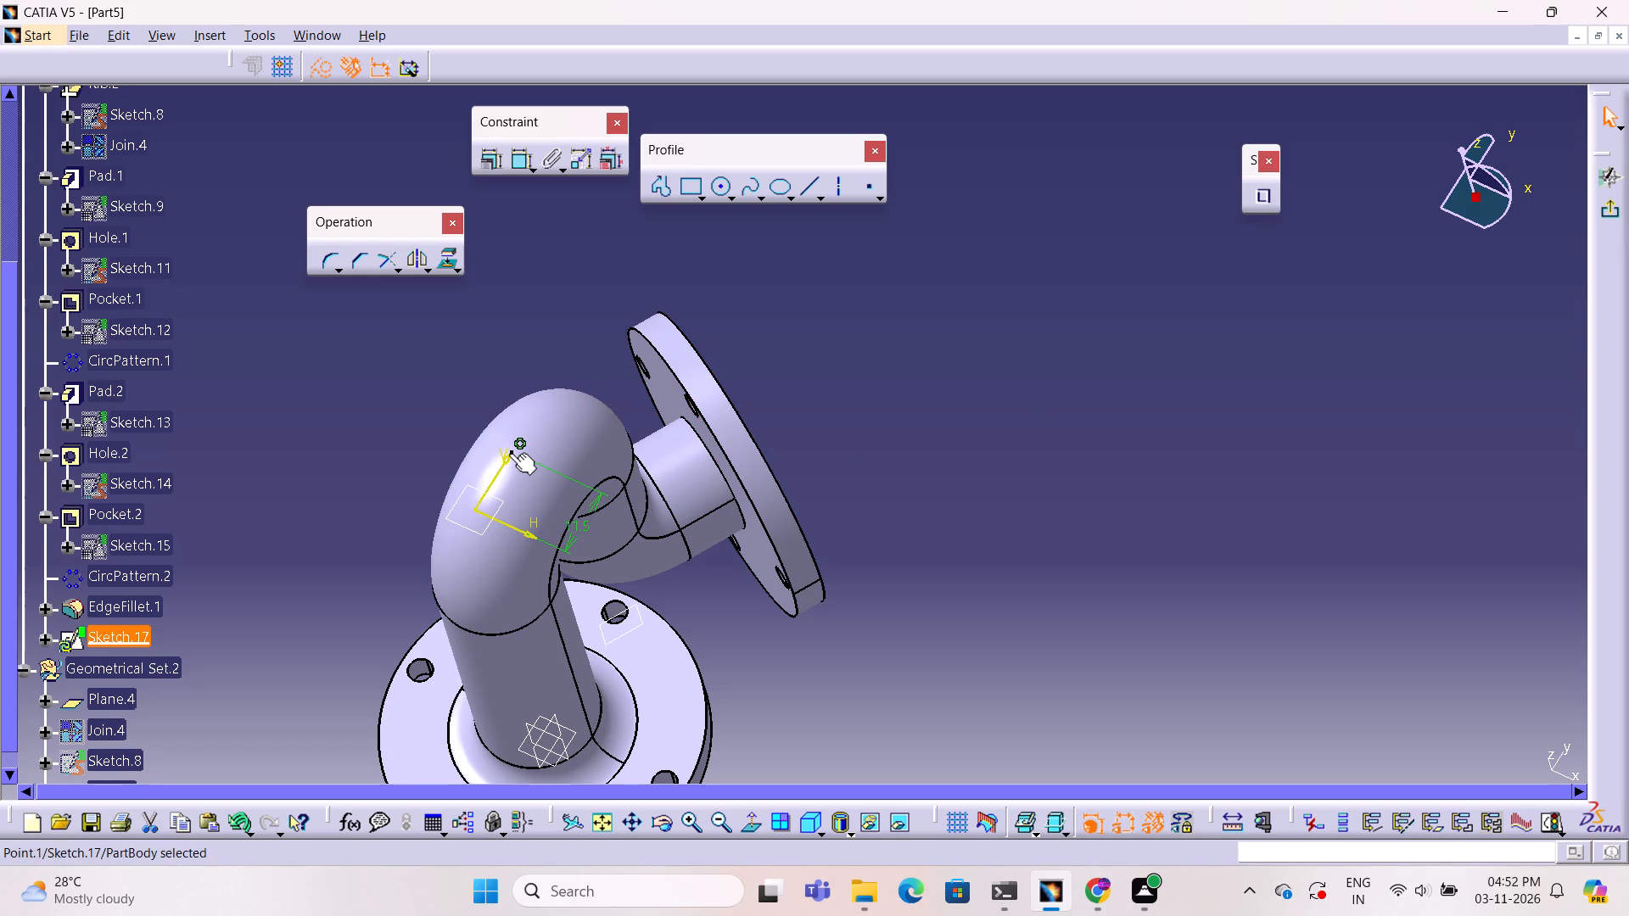
{"action": "key", "text": "Delete"}
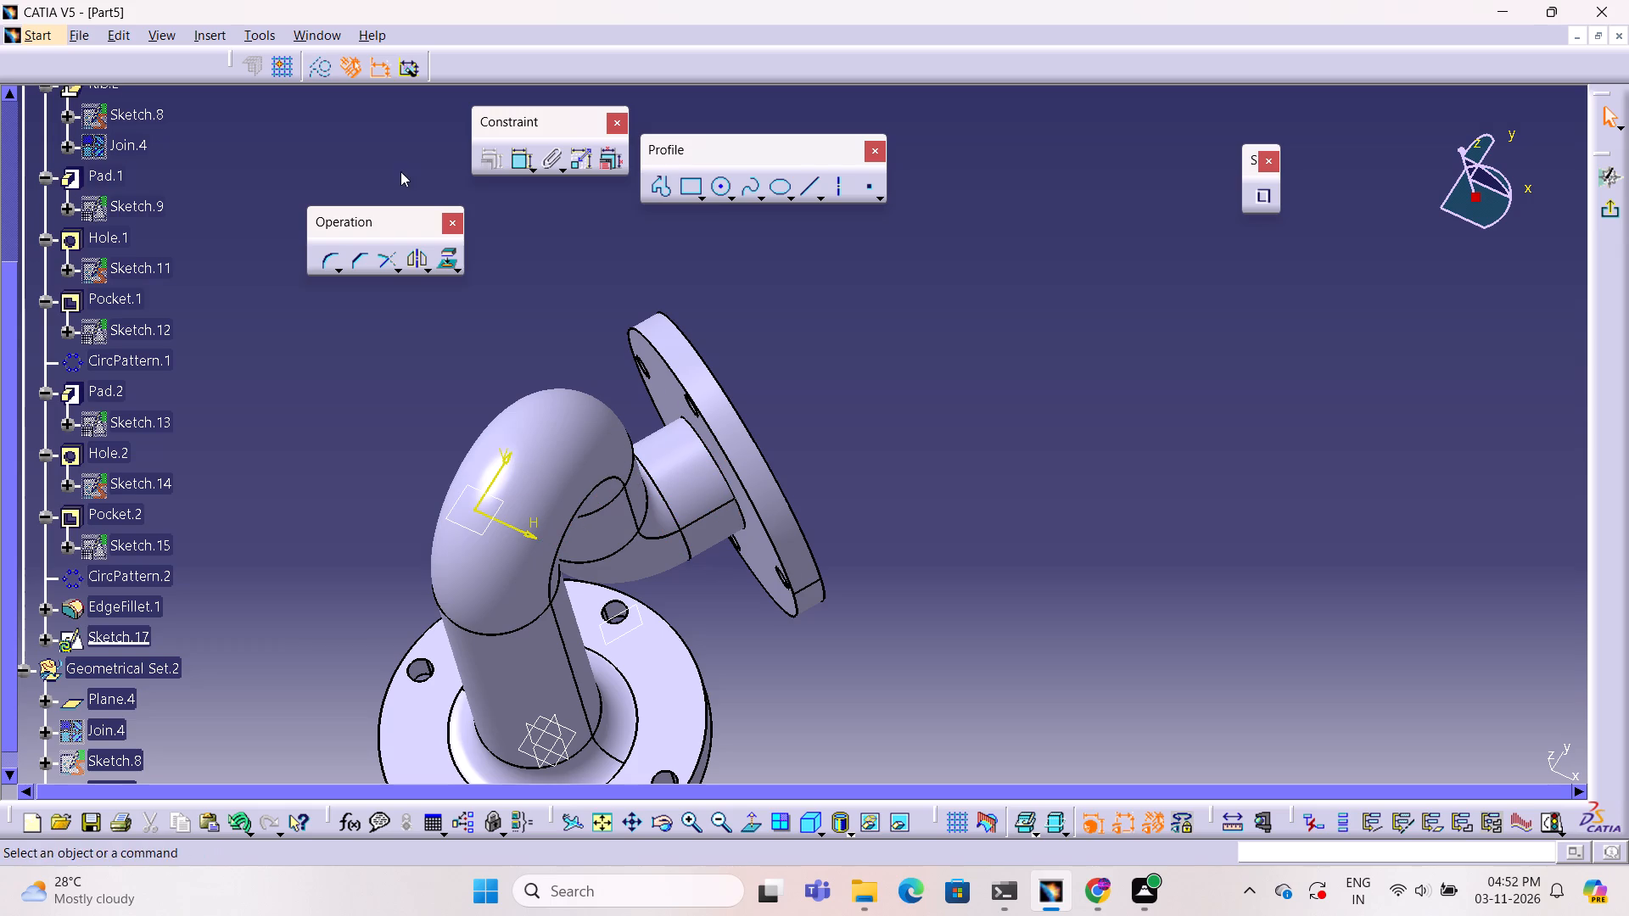
Sketch a circle about 5.9 mm in diameter, centred on the vertical axis about 8.7 mm from the sketch origin.
{"action": "left_click", "coordinate": [720, 187]}
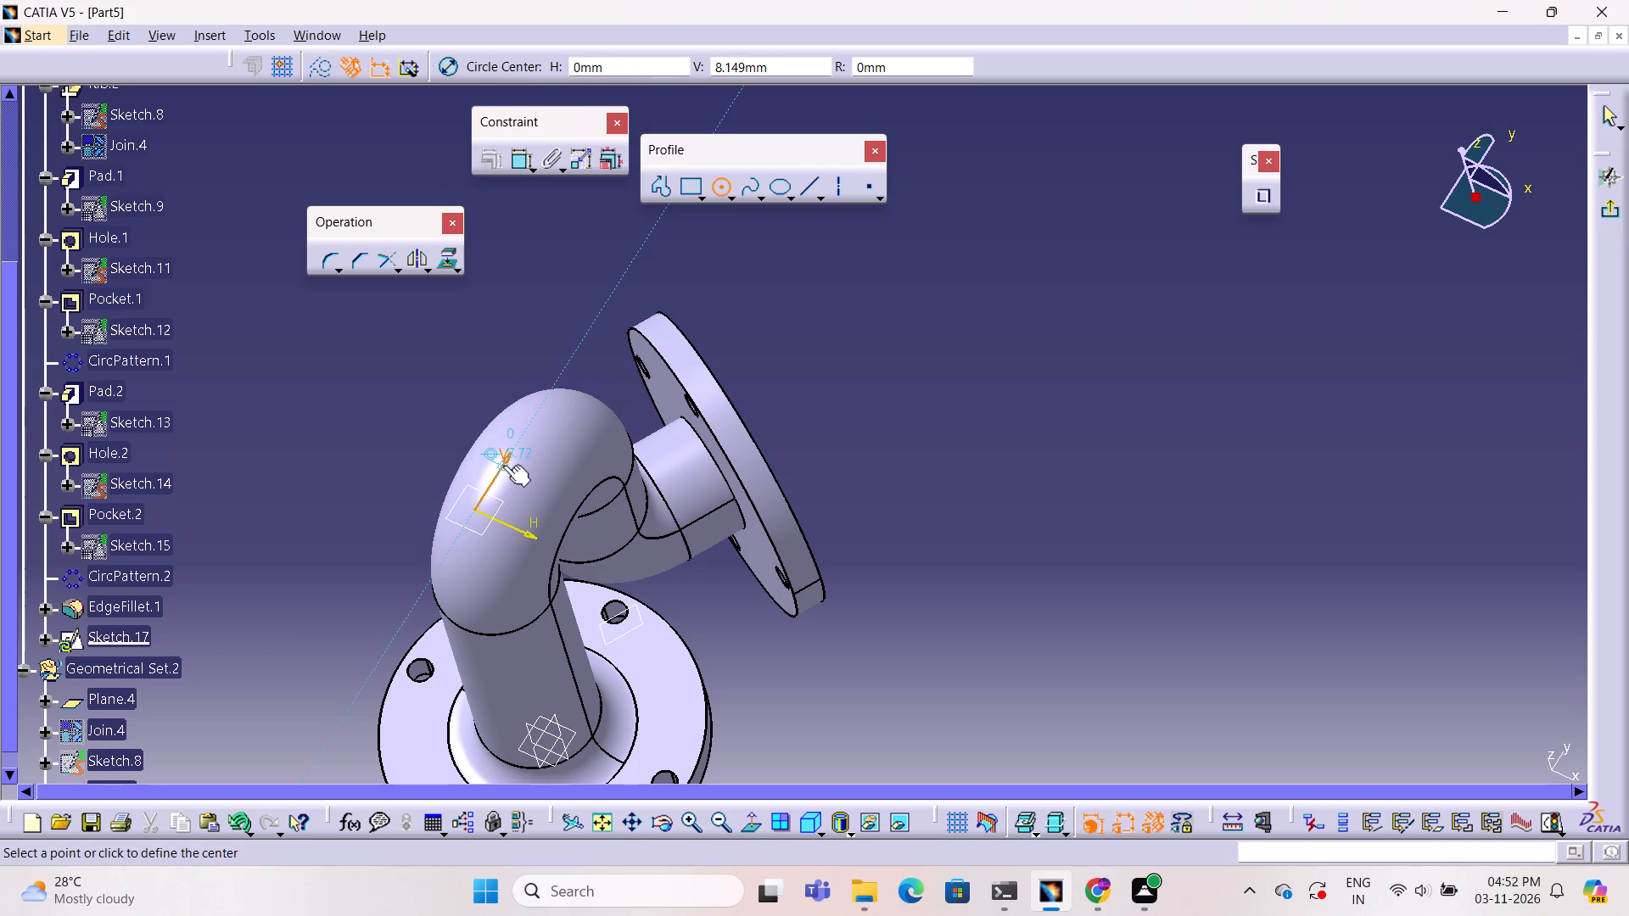
{"action": "left_click", "coordinate": [503, 465]}
{"action": "left_click", "coordinate": [518, 478]}
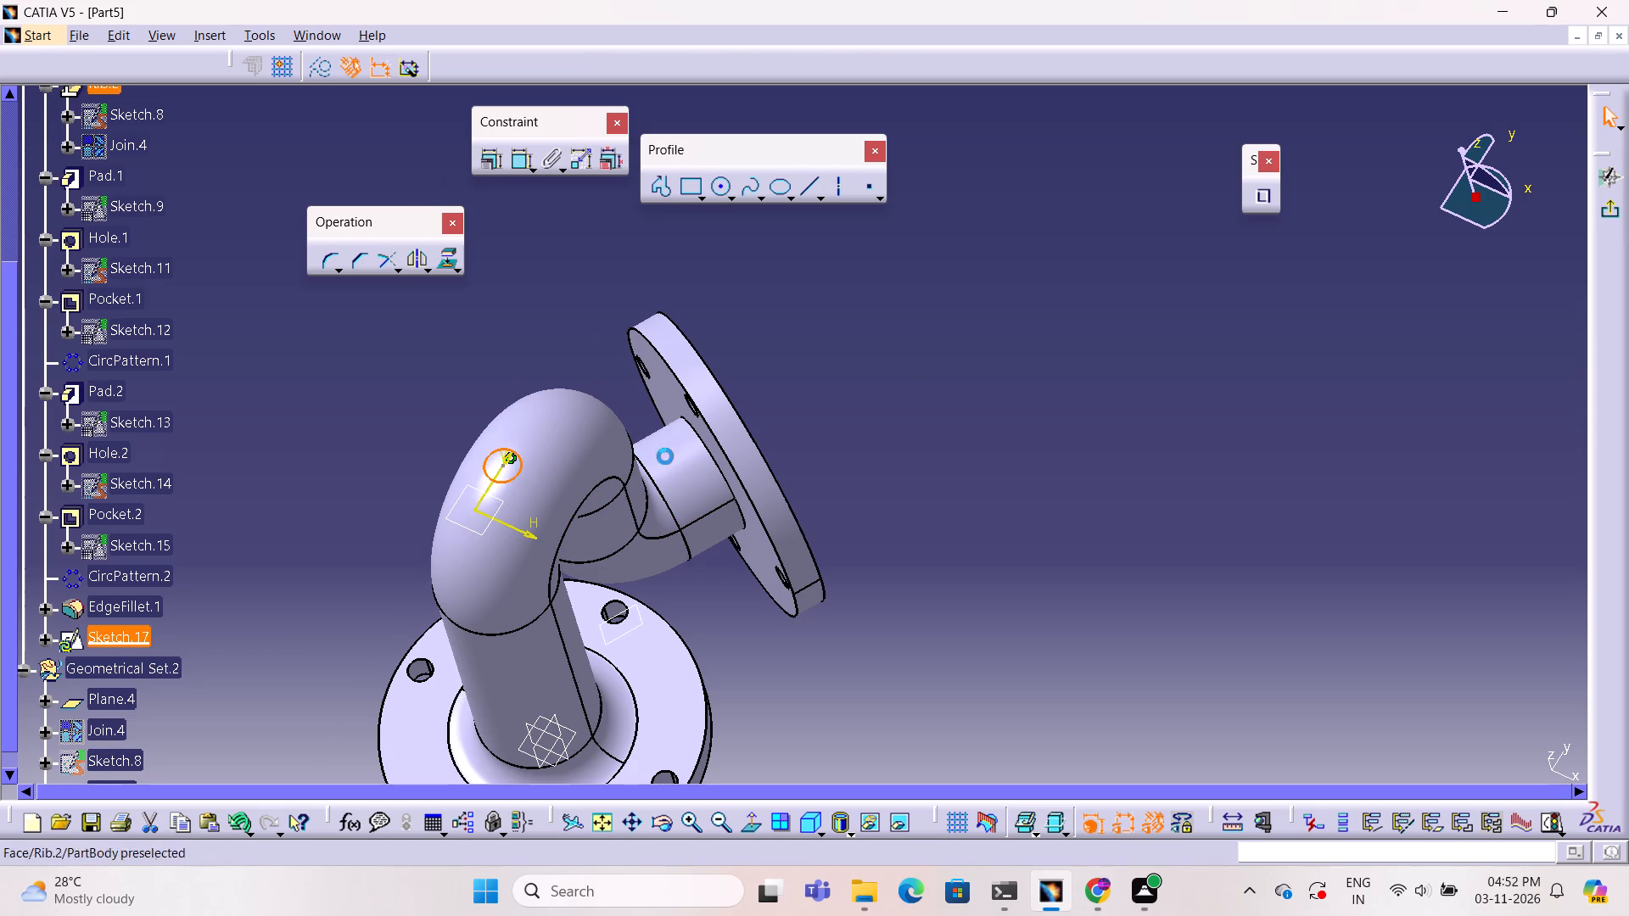
{"action": "left_click", "coordinate": [953, 359]}
Dimension the new circle's diameter and set it to 8 mm.
{"action": "left_click", "coordinate": [518, 162]}
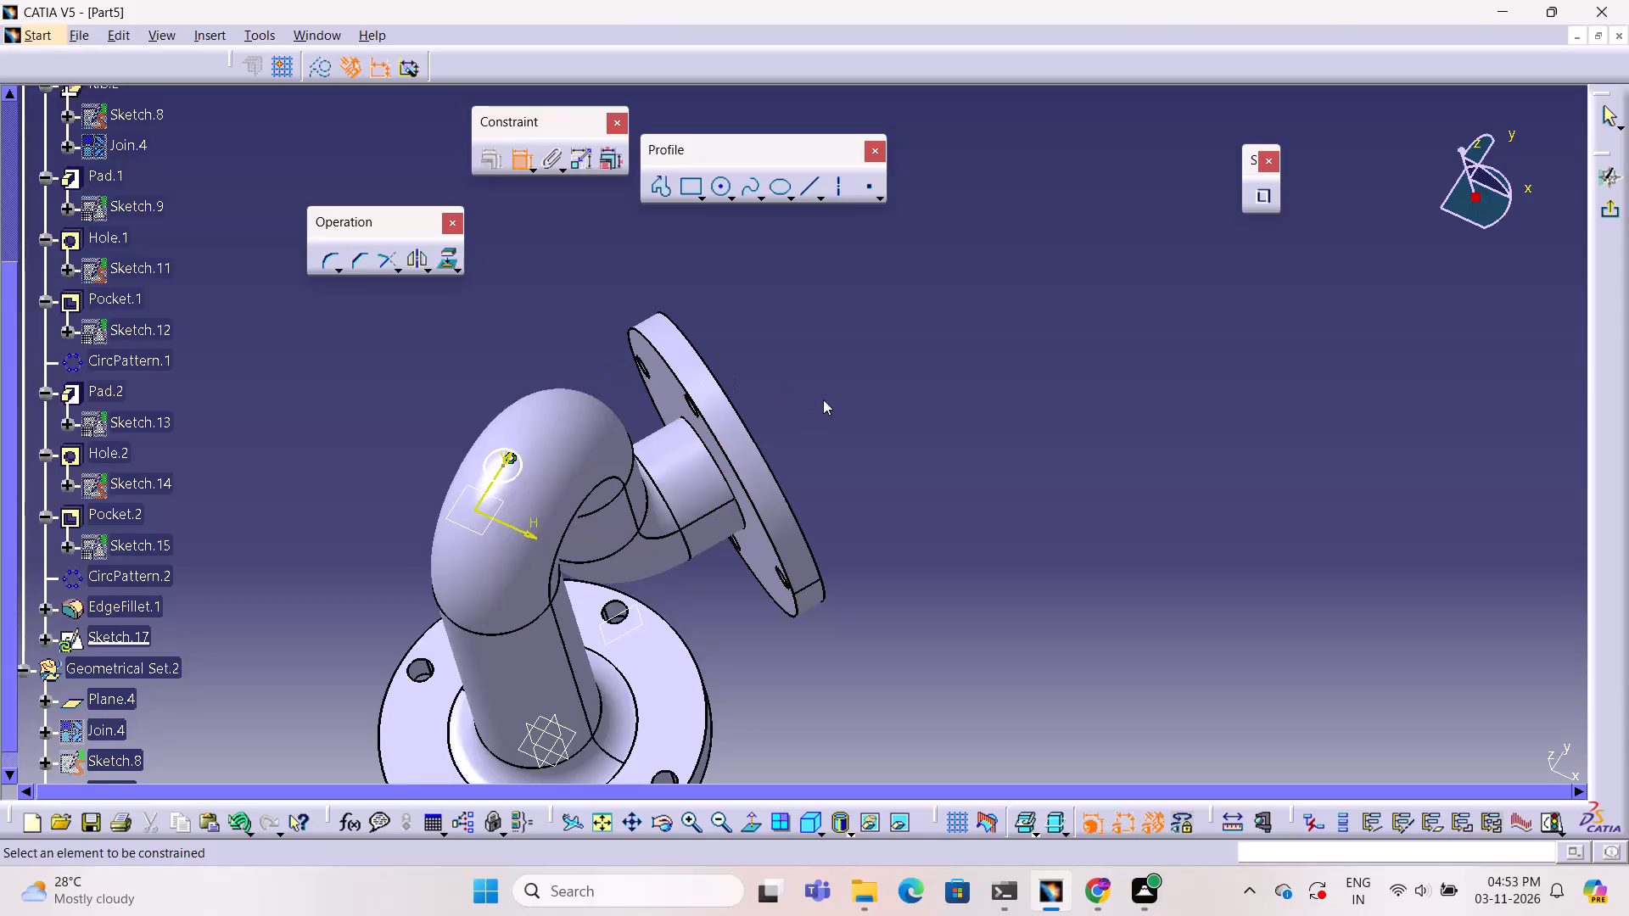
{"action": "middle_click_drag", "start_coordinate": [1035, 398], "coordinate": [1097, 420], "text": "ctrl"}
{"action": "right_click_drag", "start_coordinate": [1035, 398], "coordinate": [1097, 420], "text": "ctrl"}
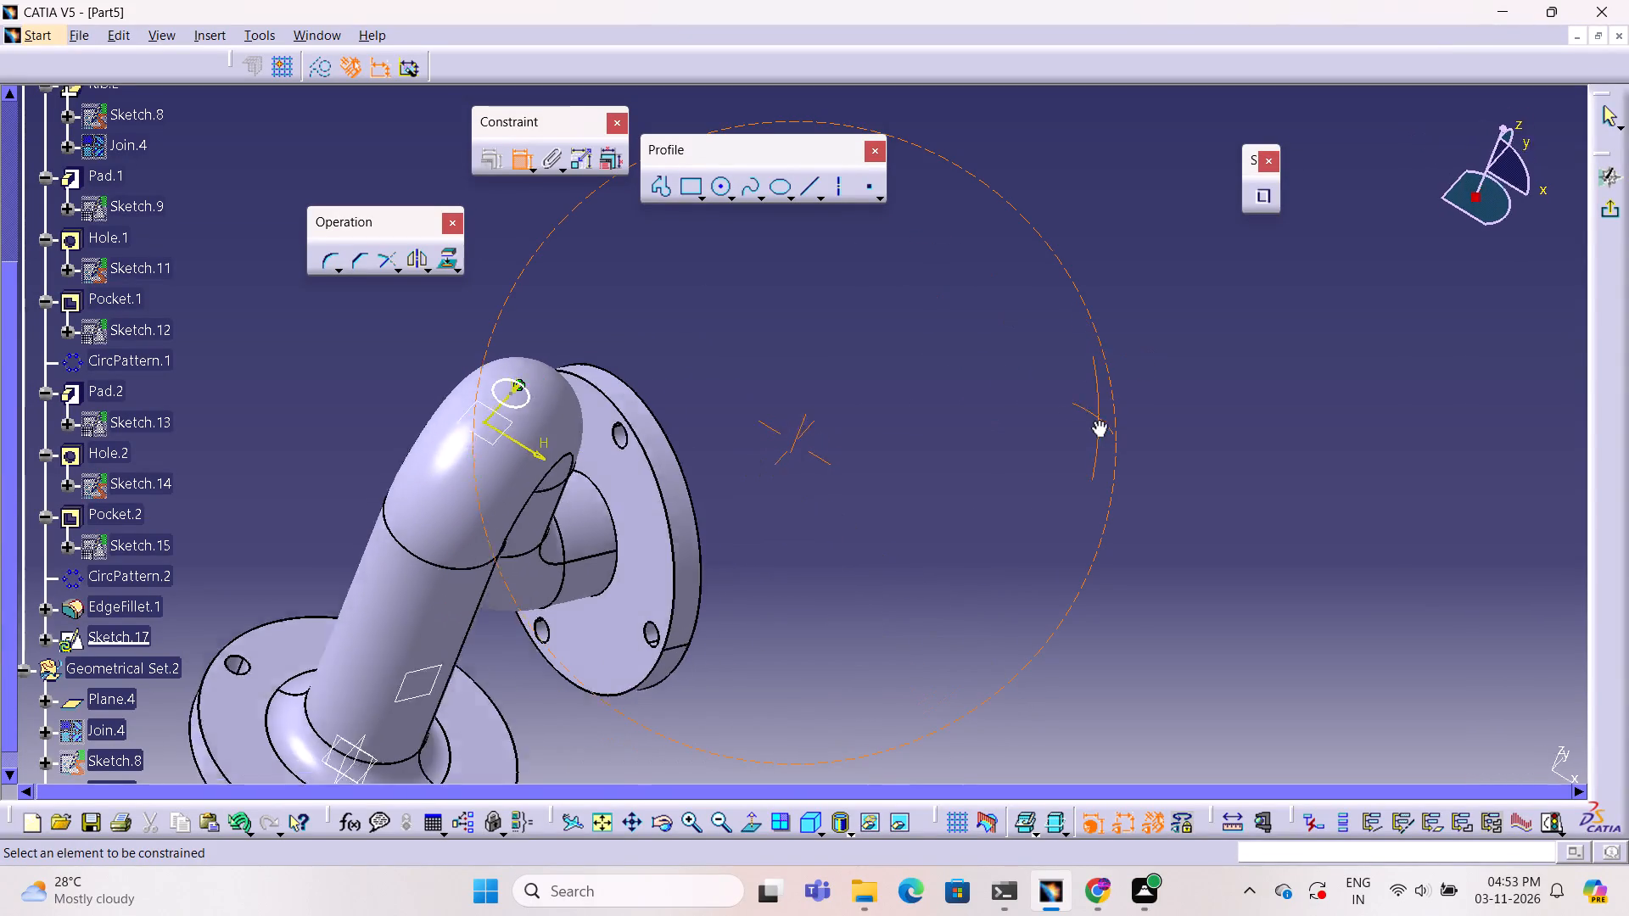
{"action": "right_click_drag", "start_coordinate": [1097, 420], "coordinate": [1086, 427], "text": "ctrl"}
{"action": "middle_click_drag", "start_coordinate": [1097, 420], "coordinate": [1084, 428], "text": "ctrl"}
{"action": "left_click_drag", "start_coordinate": [528, 394], "coordinate": [552, 383]}
{"action": "left_click", "coordinate": [692, 343]}
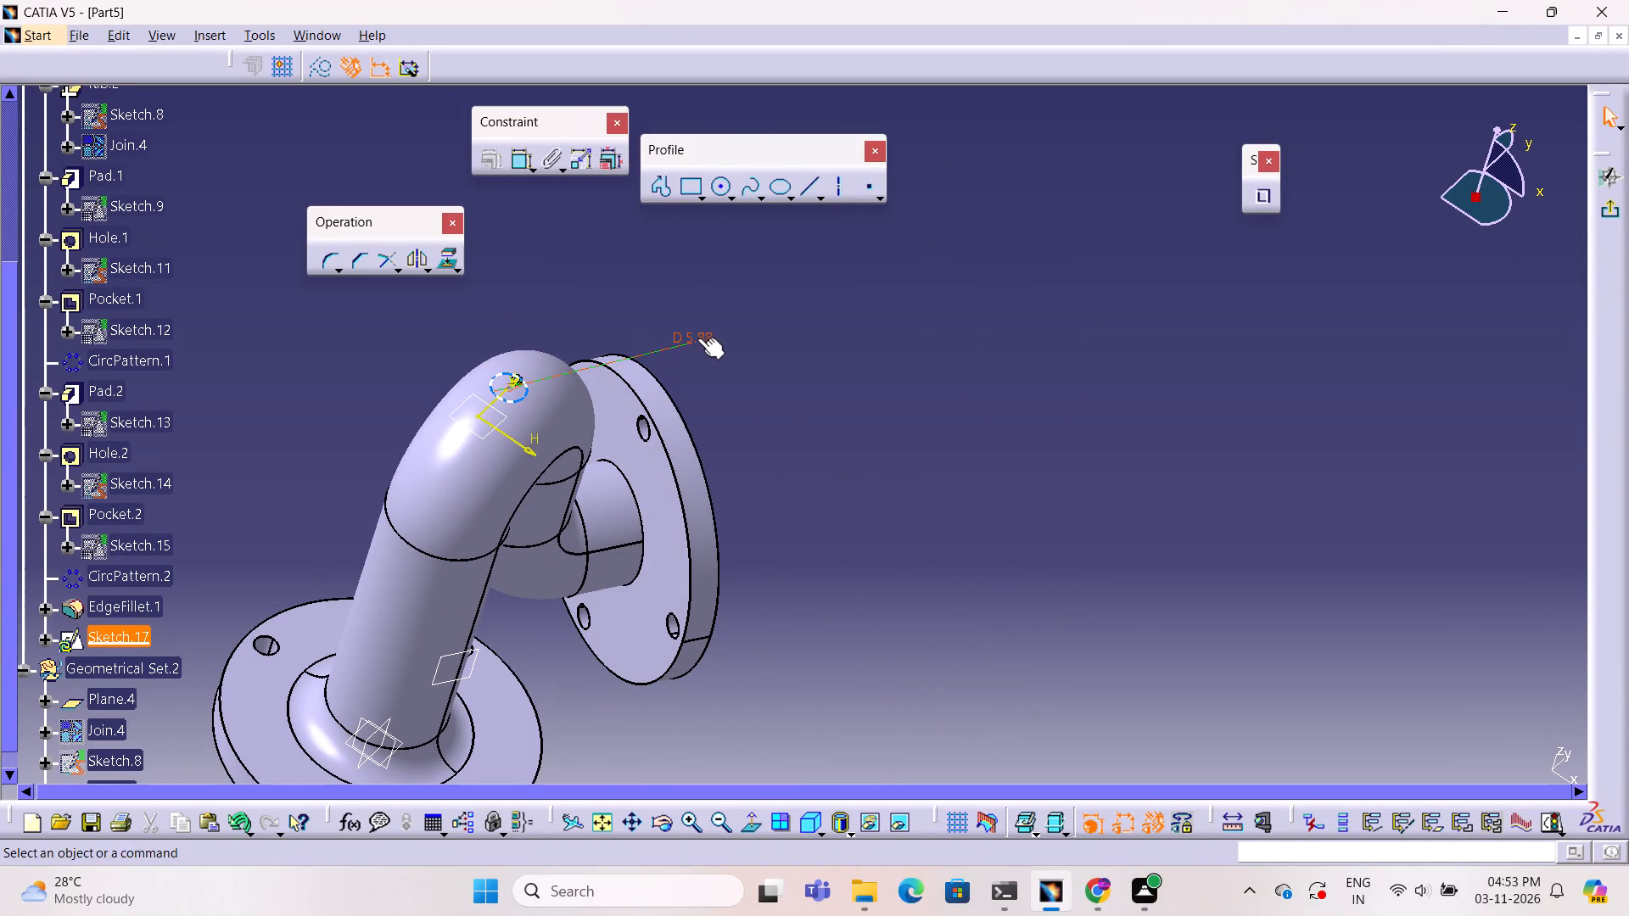
{"action": "double_click", "coordinate": [699, 337]}
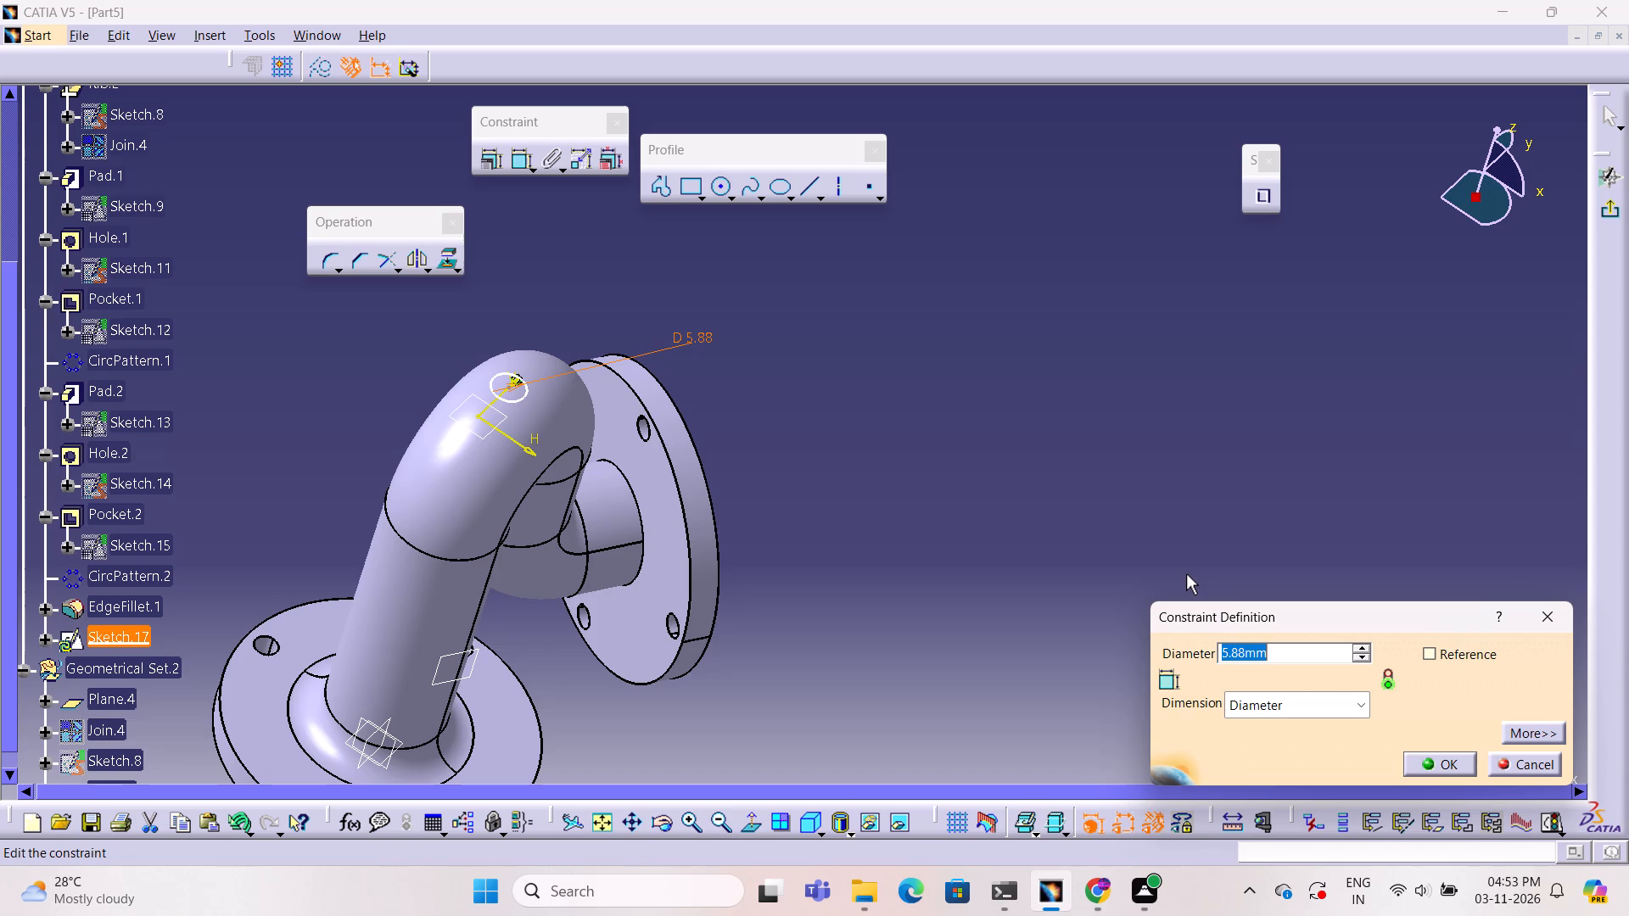
{"action": "key", "text": "8"}
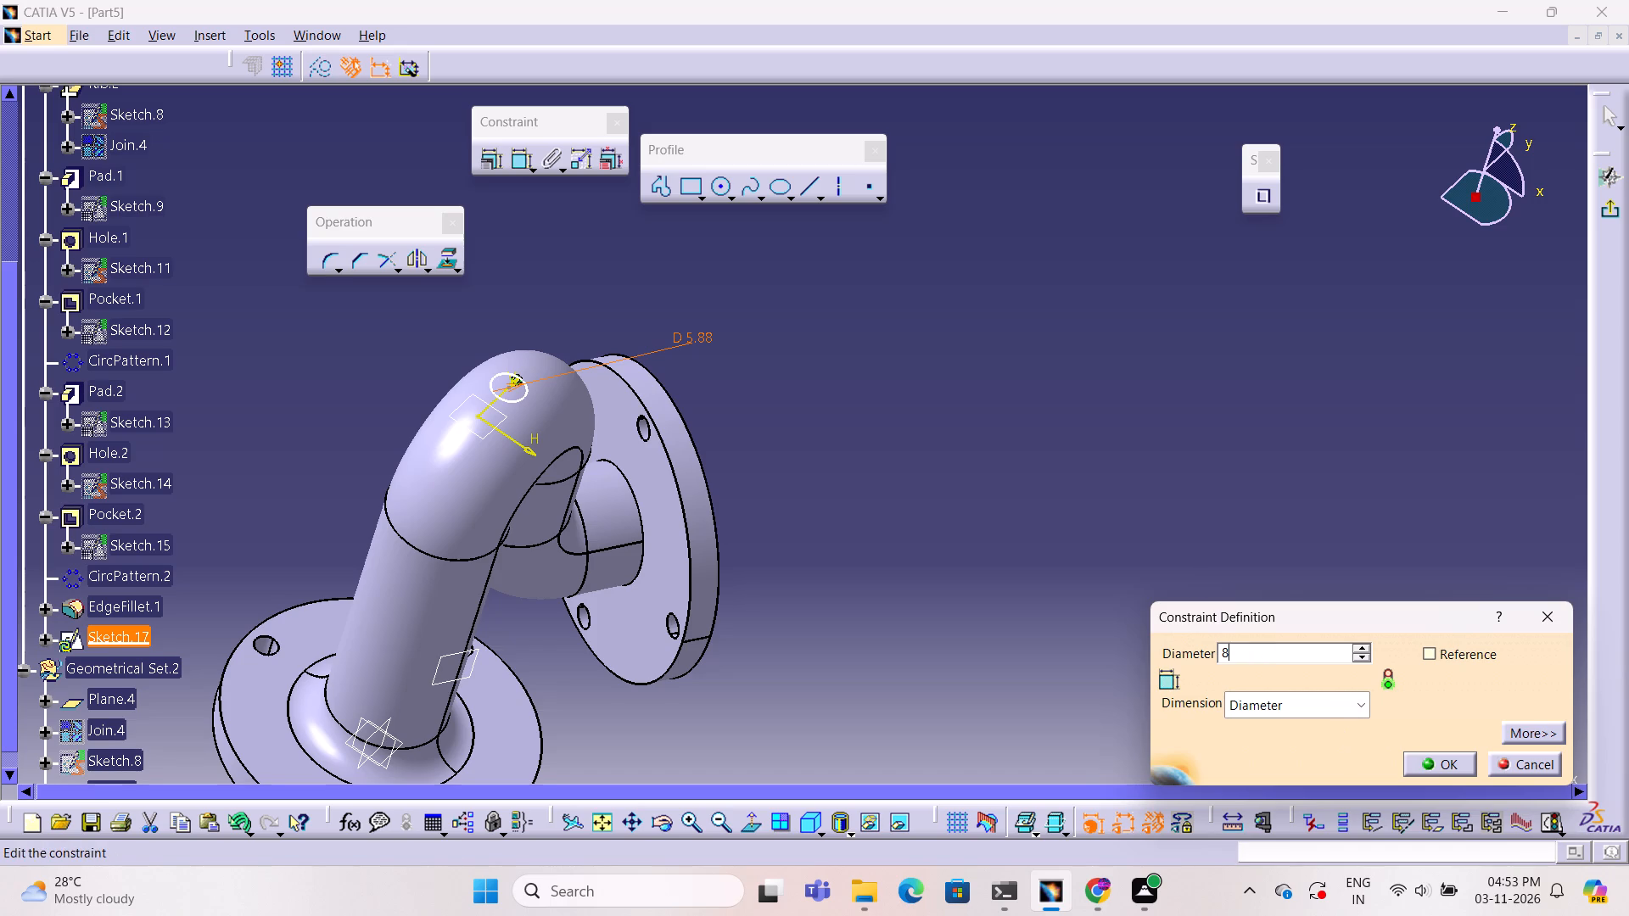
{"action": "left_click", "coordinate": [1455, 762]}
{"action": "left_click", "coordinate": [929, 612]}
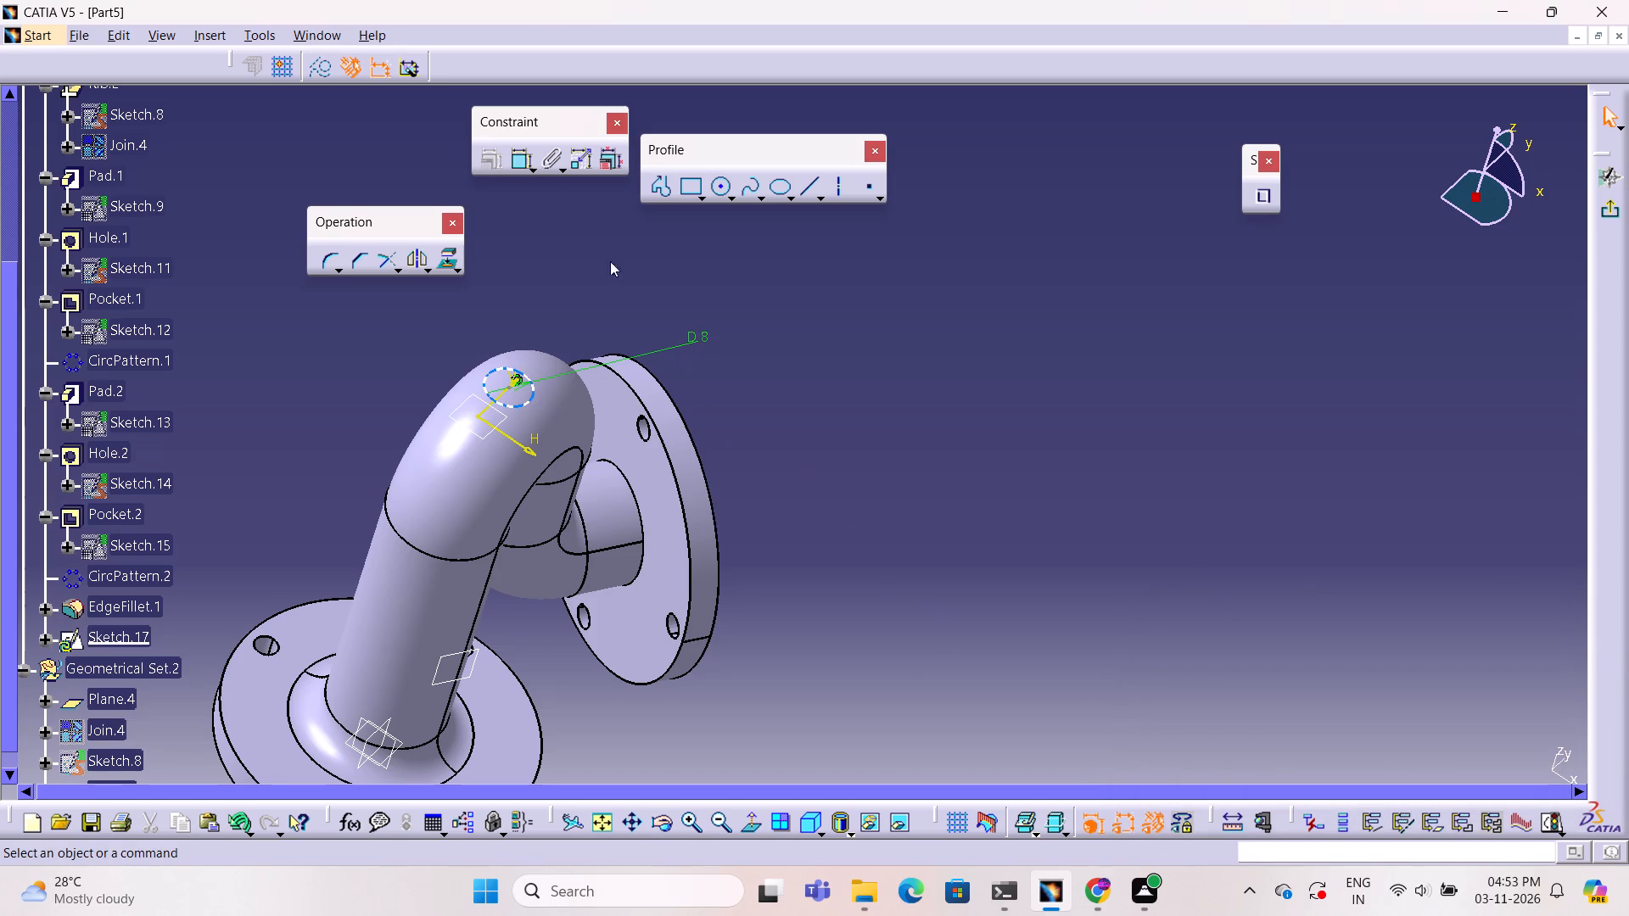
Dimension the 8 mm circle's distance from the sketch origin, set it to 11.5 mm, and exit the sketch.
{"action": "left_click", "coordinate": [521, 167]}
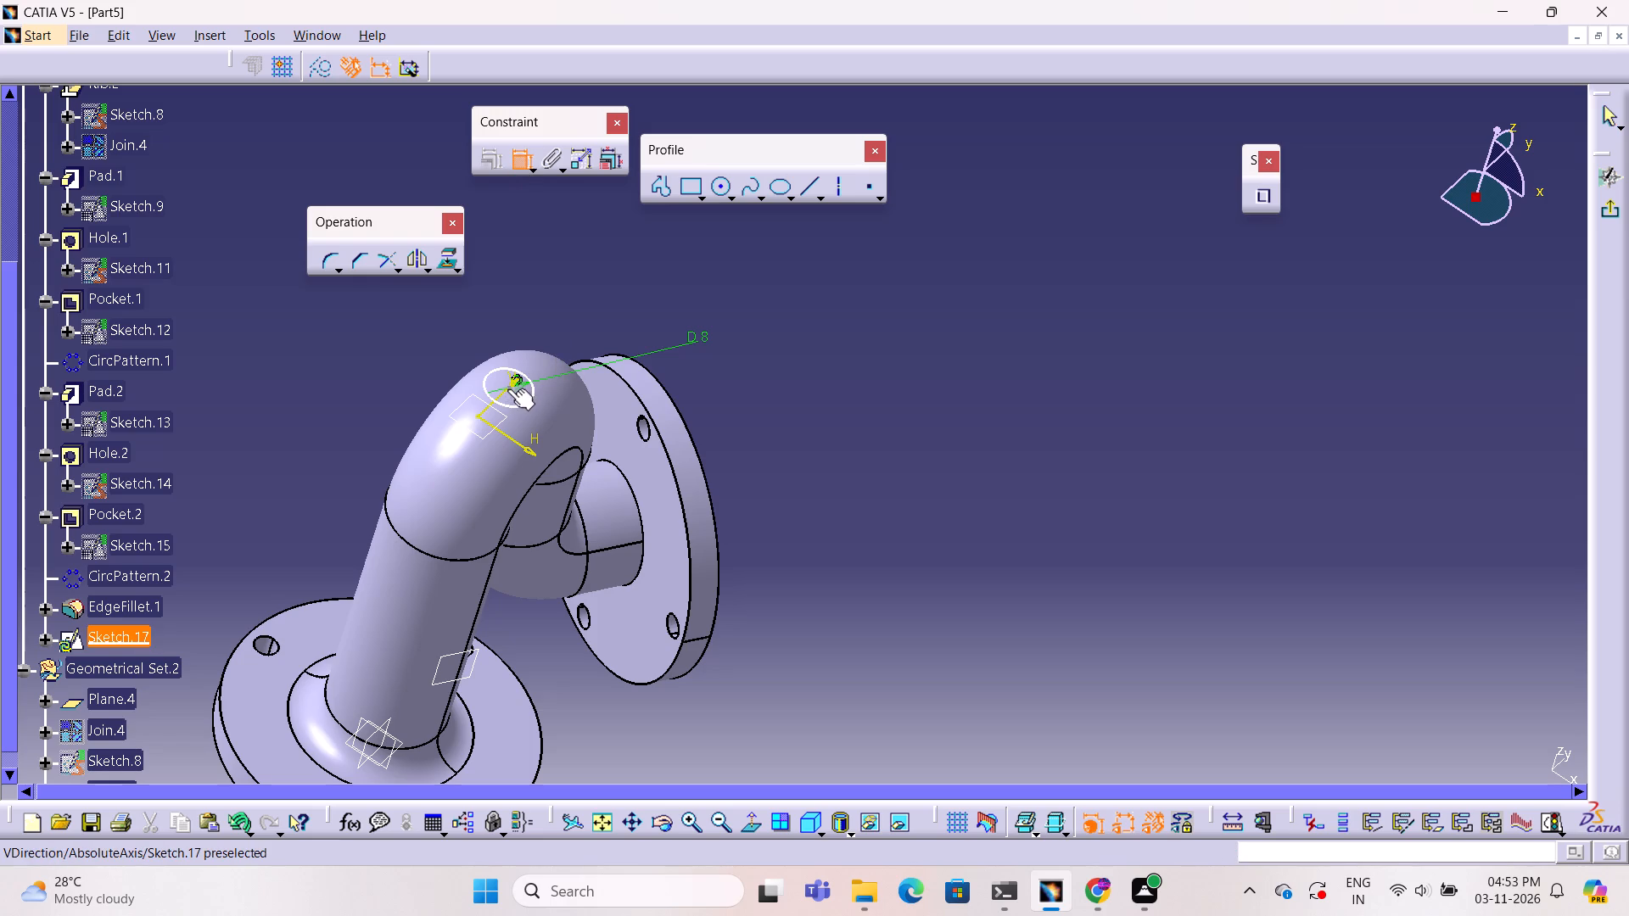
{"action": "left_click", "coordinate": [508, 385]}
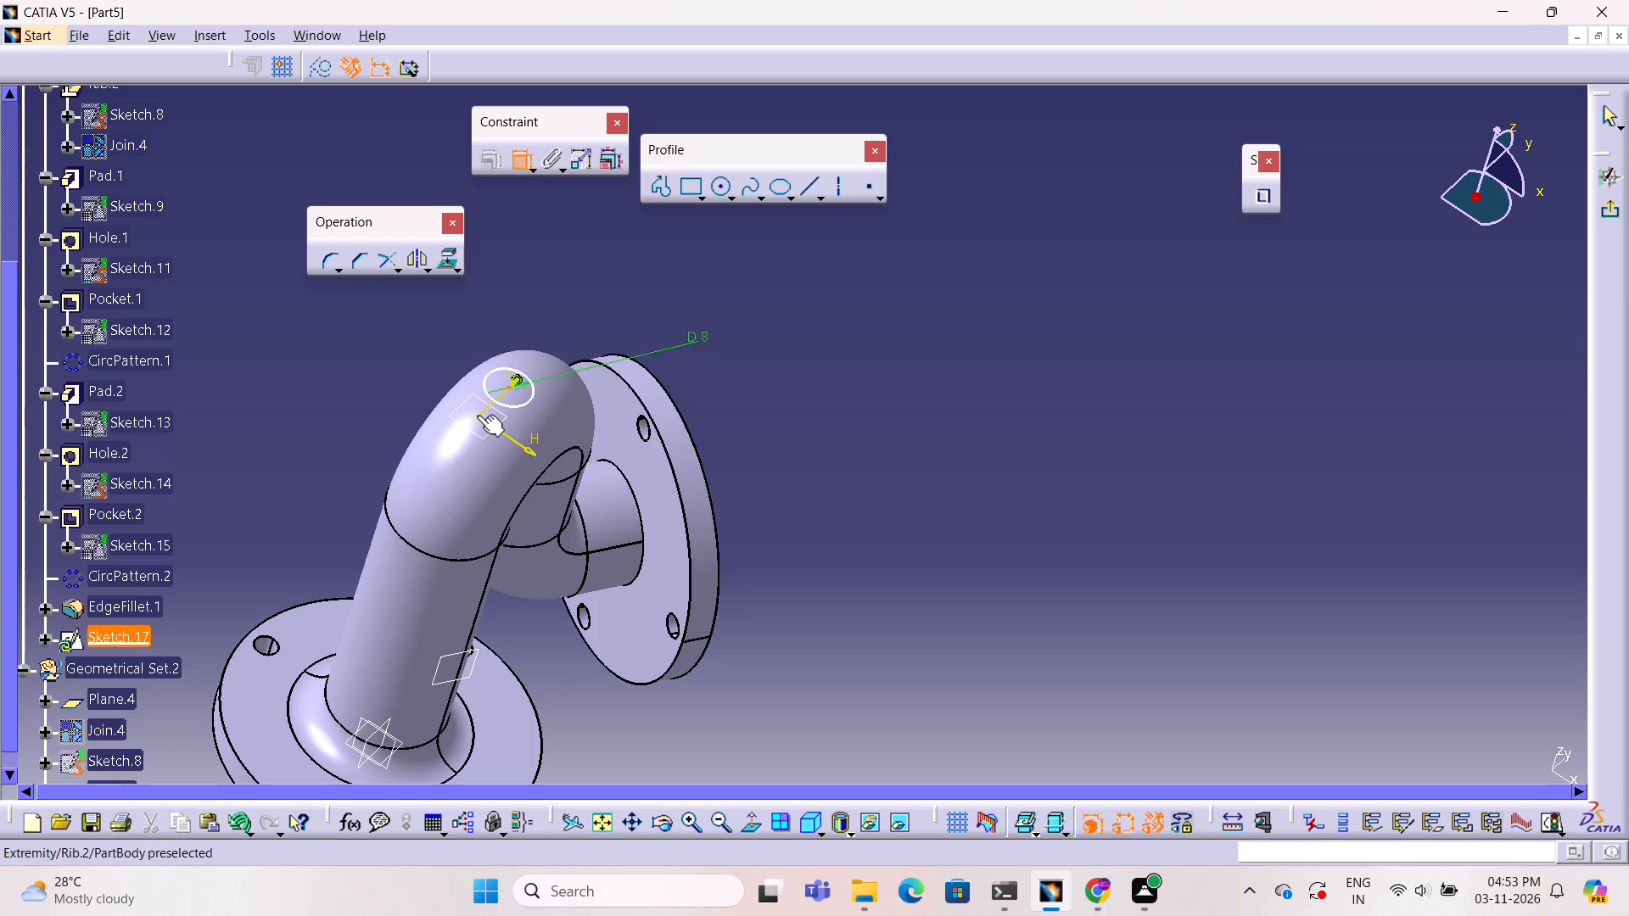
{"action": "left_click", "coordinate": [477, 415]}
{"action": "left_click", "coordinate": [542, 427]}
{"action": "double_click", "coordinate": [541, 422]}
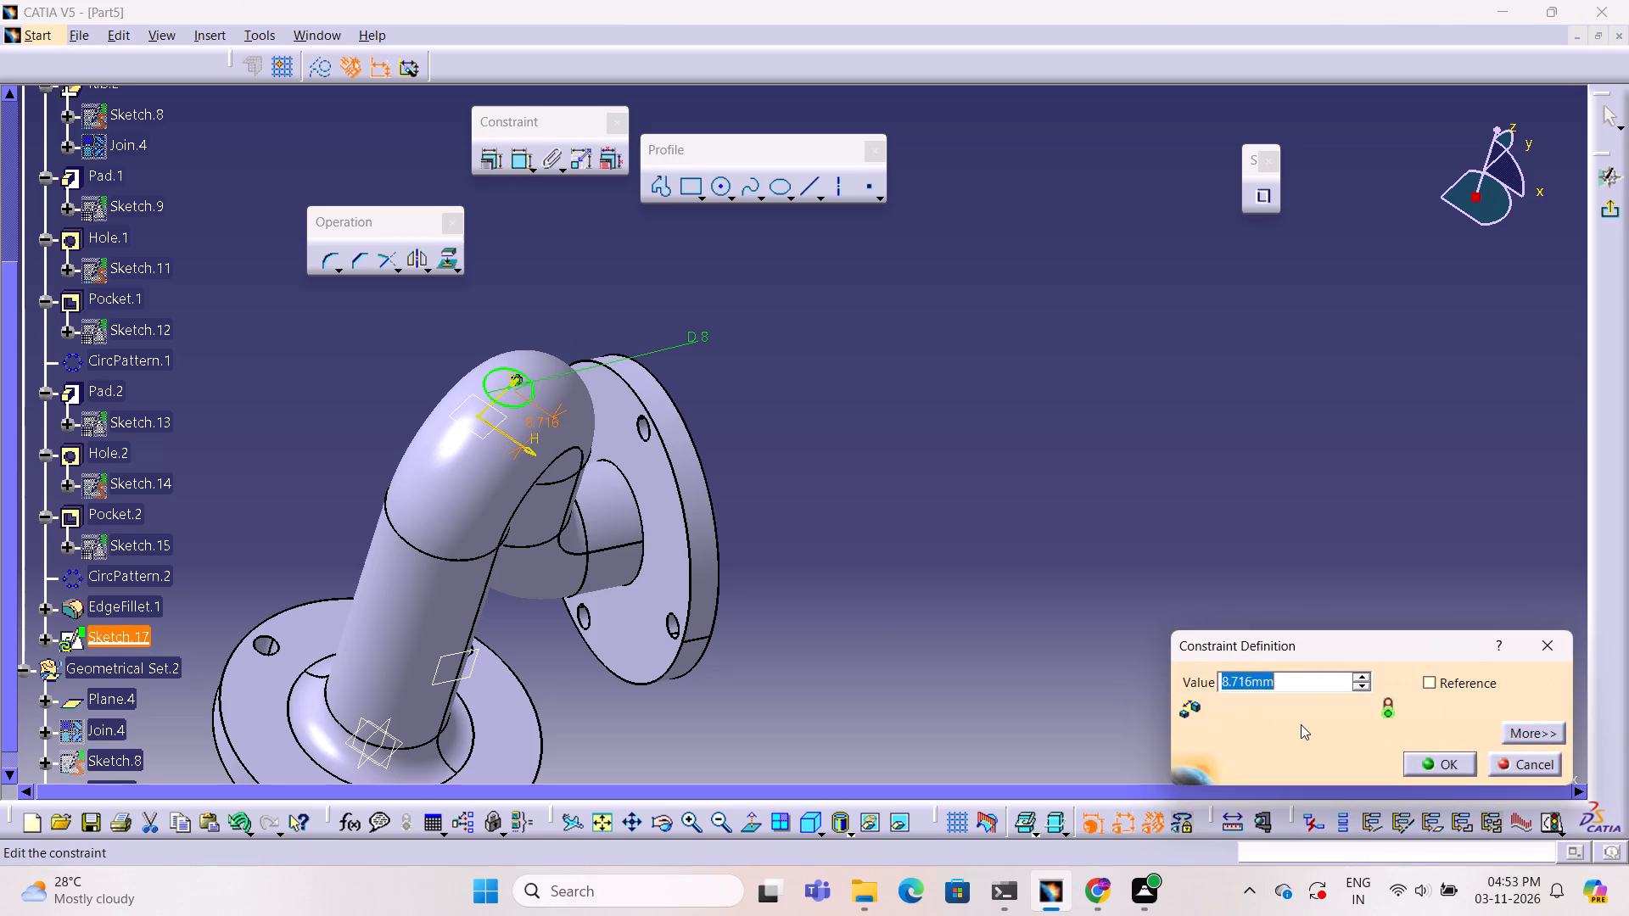
{"action": "key", "text": "1"}
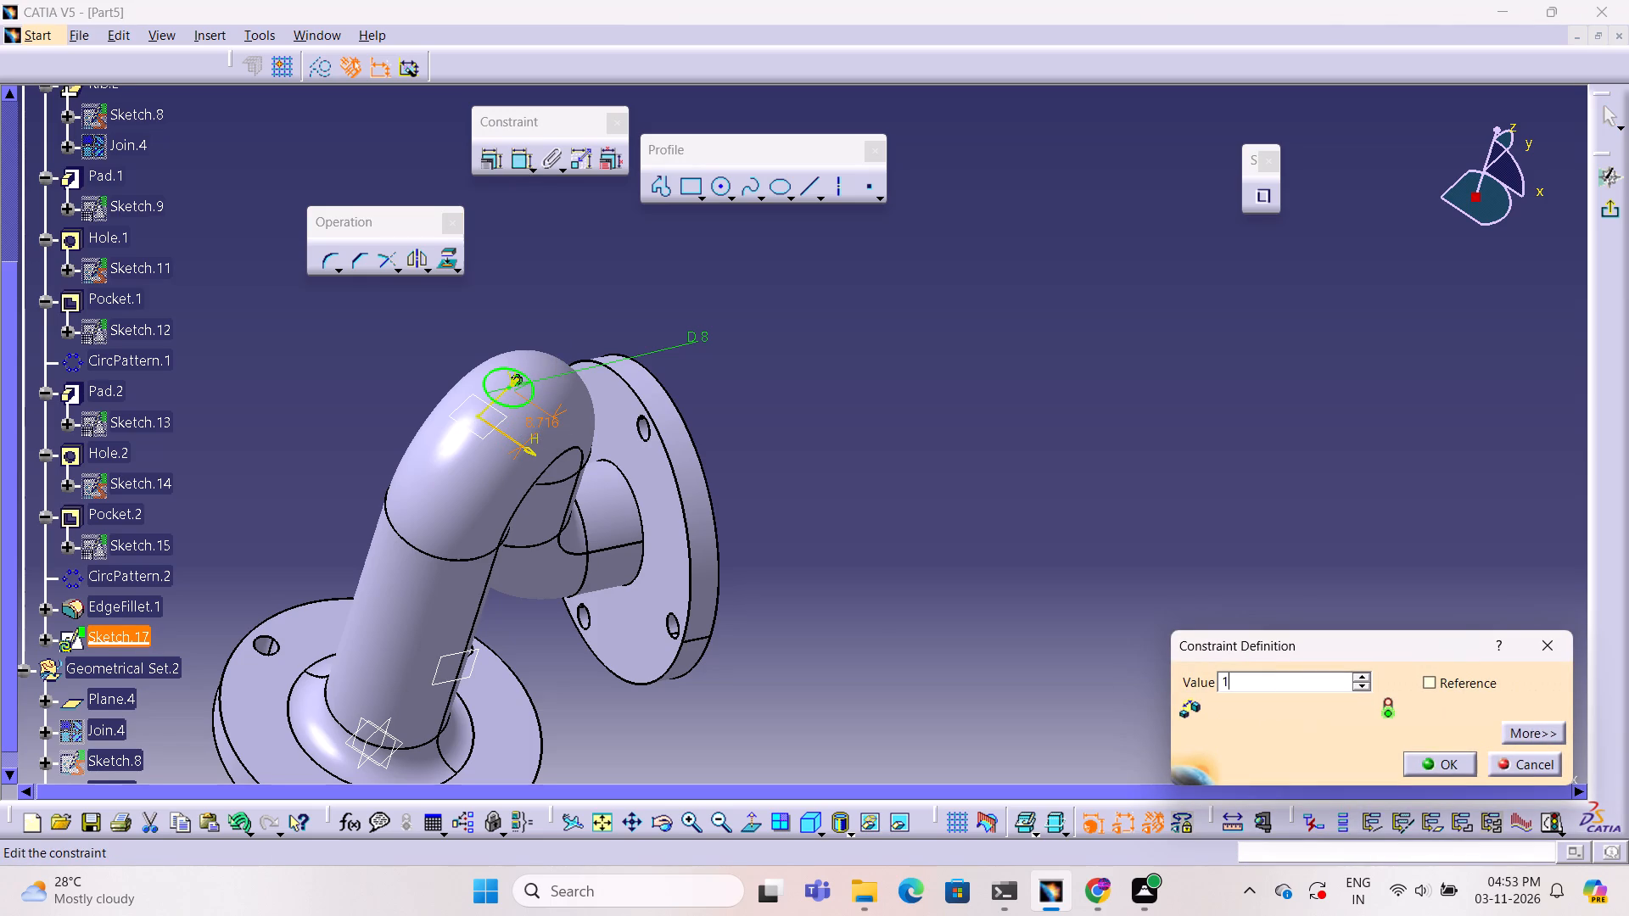
{"action": "key", "text": "1"}
{"action": "key", "text": "period"}
{"action": "key", "text": "5"}
{"action": "left_click", "coordinate": [1453, 769]}
{"action": "left_click", "coordinate": [1046, 639]}
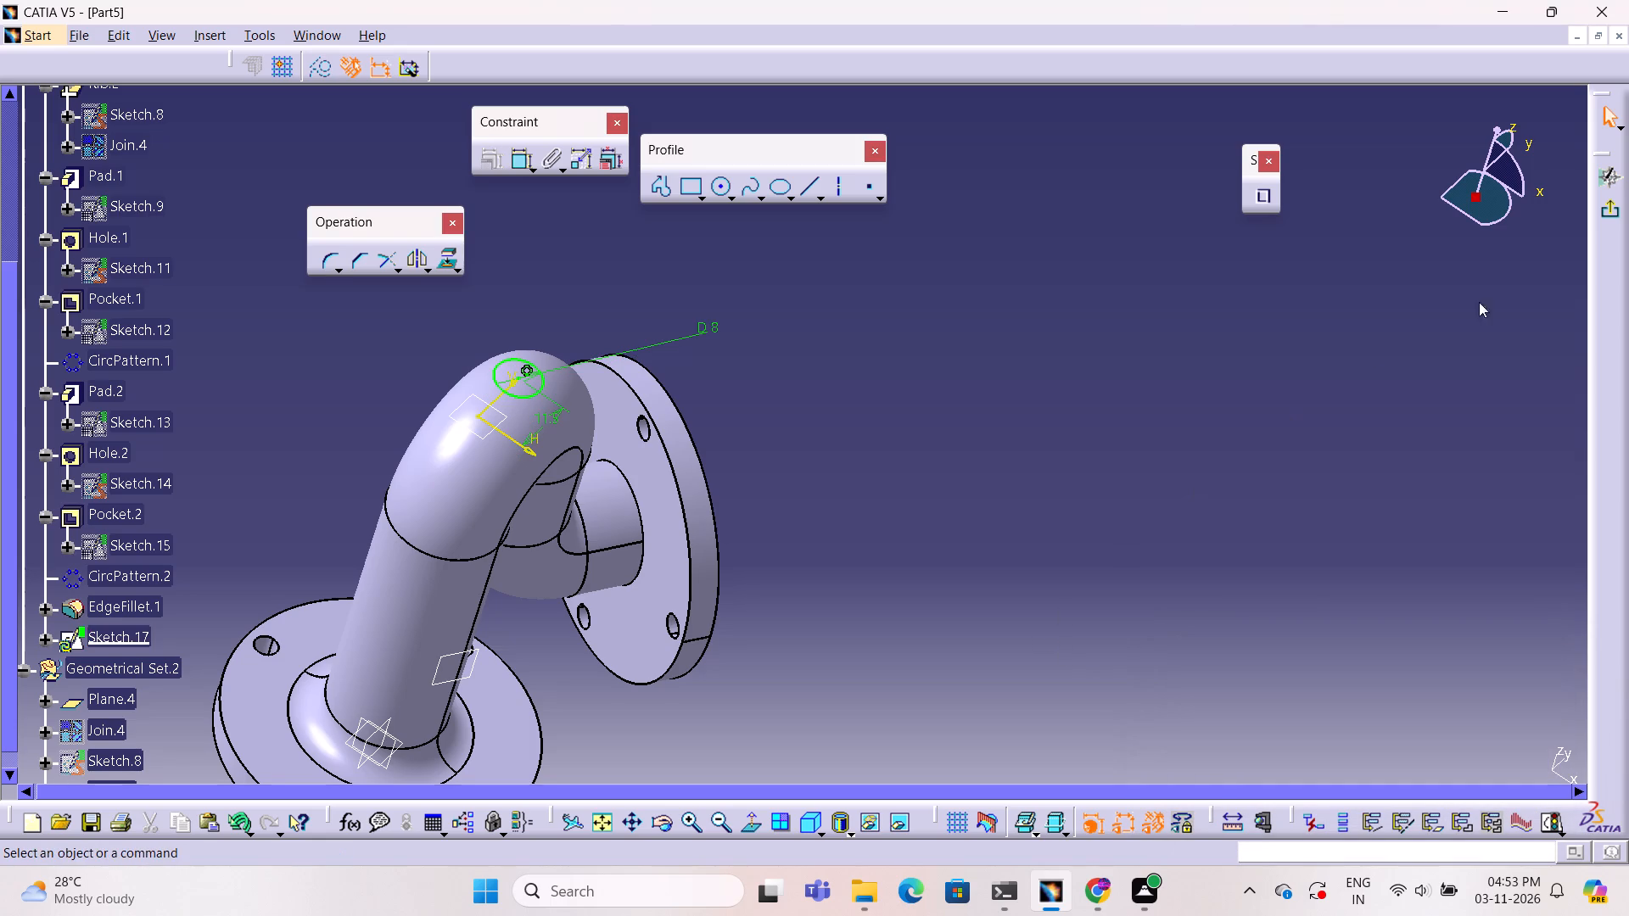
{"action": "left_click", "coordinate": [1613, 209]}
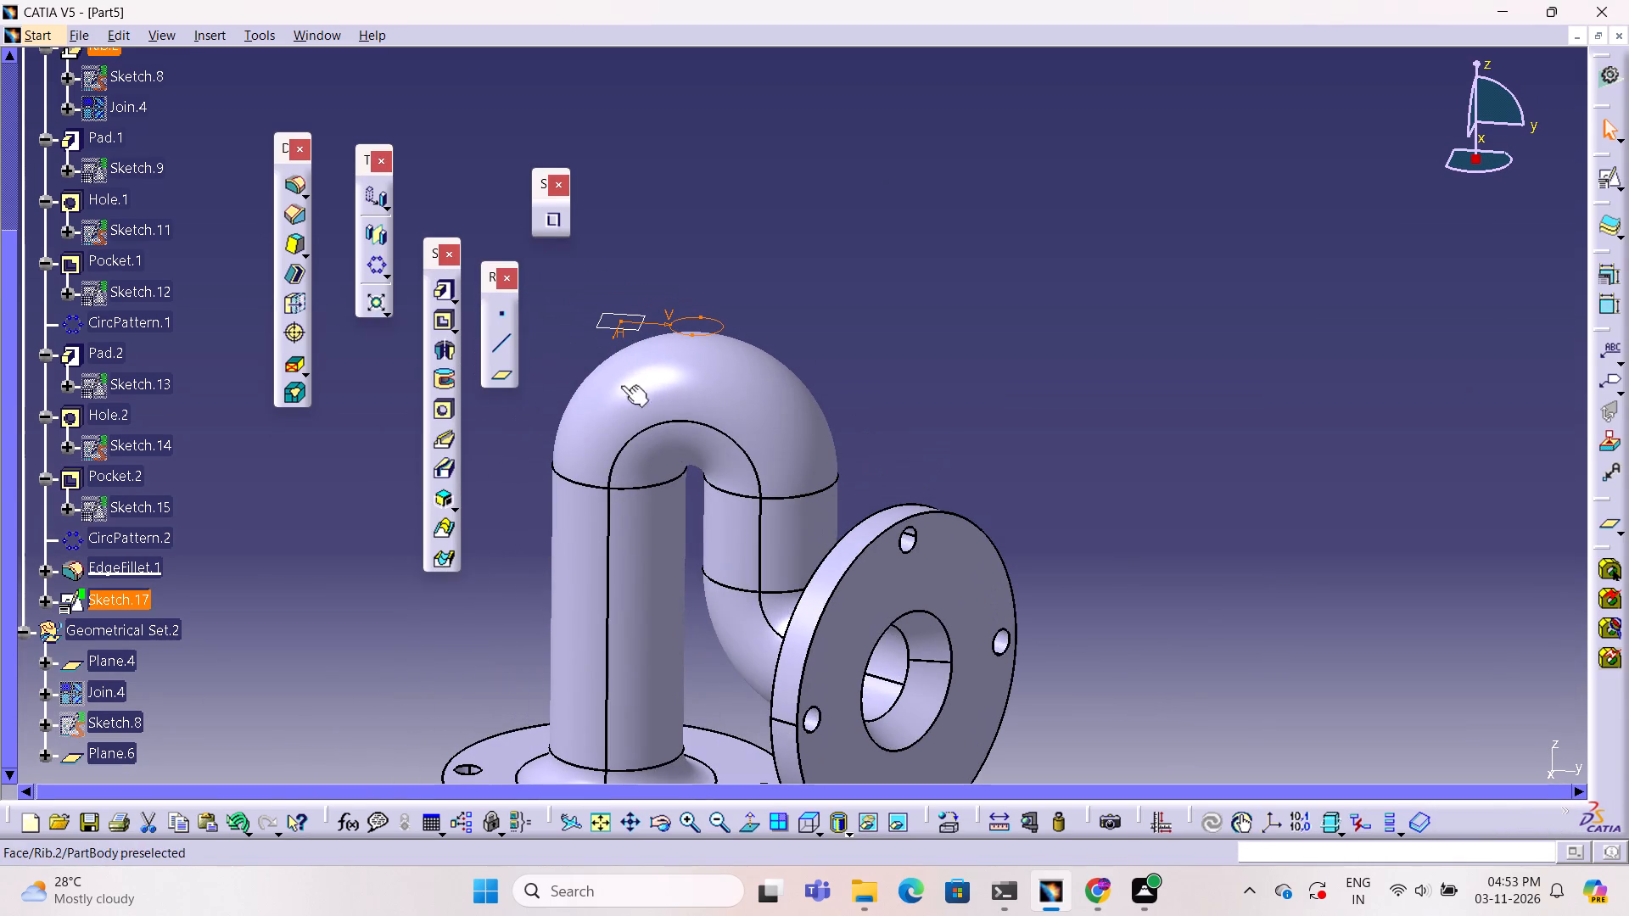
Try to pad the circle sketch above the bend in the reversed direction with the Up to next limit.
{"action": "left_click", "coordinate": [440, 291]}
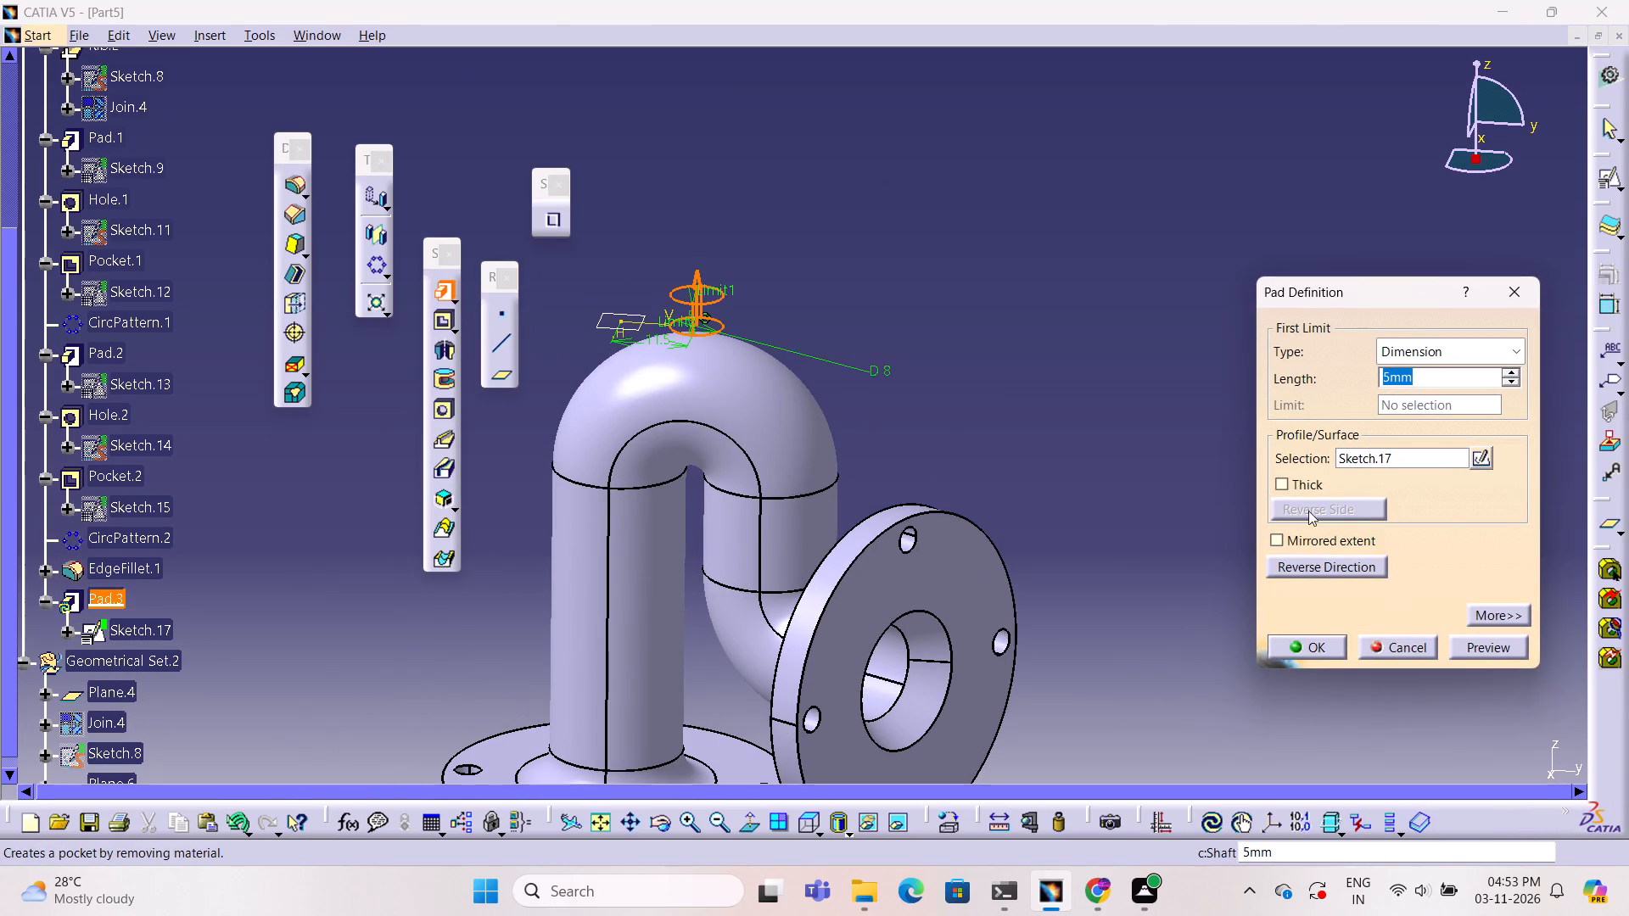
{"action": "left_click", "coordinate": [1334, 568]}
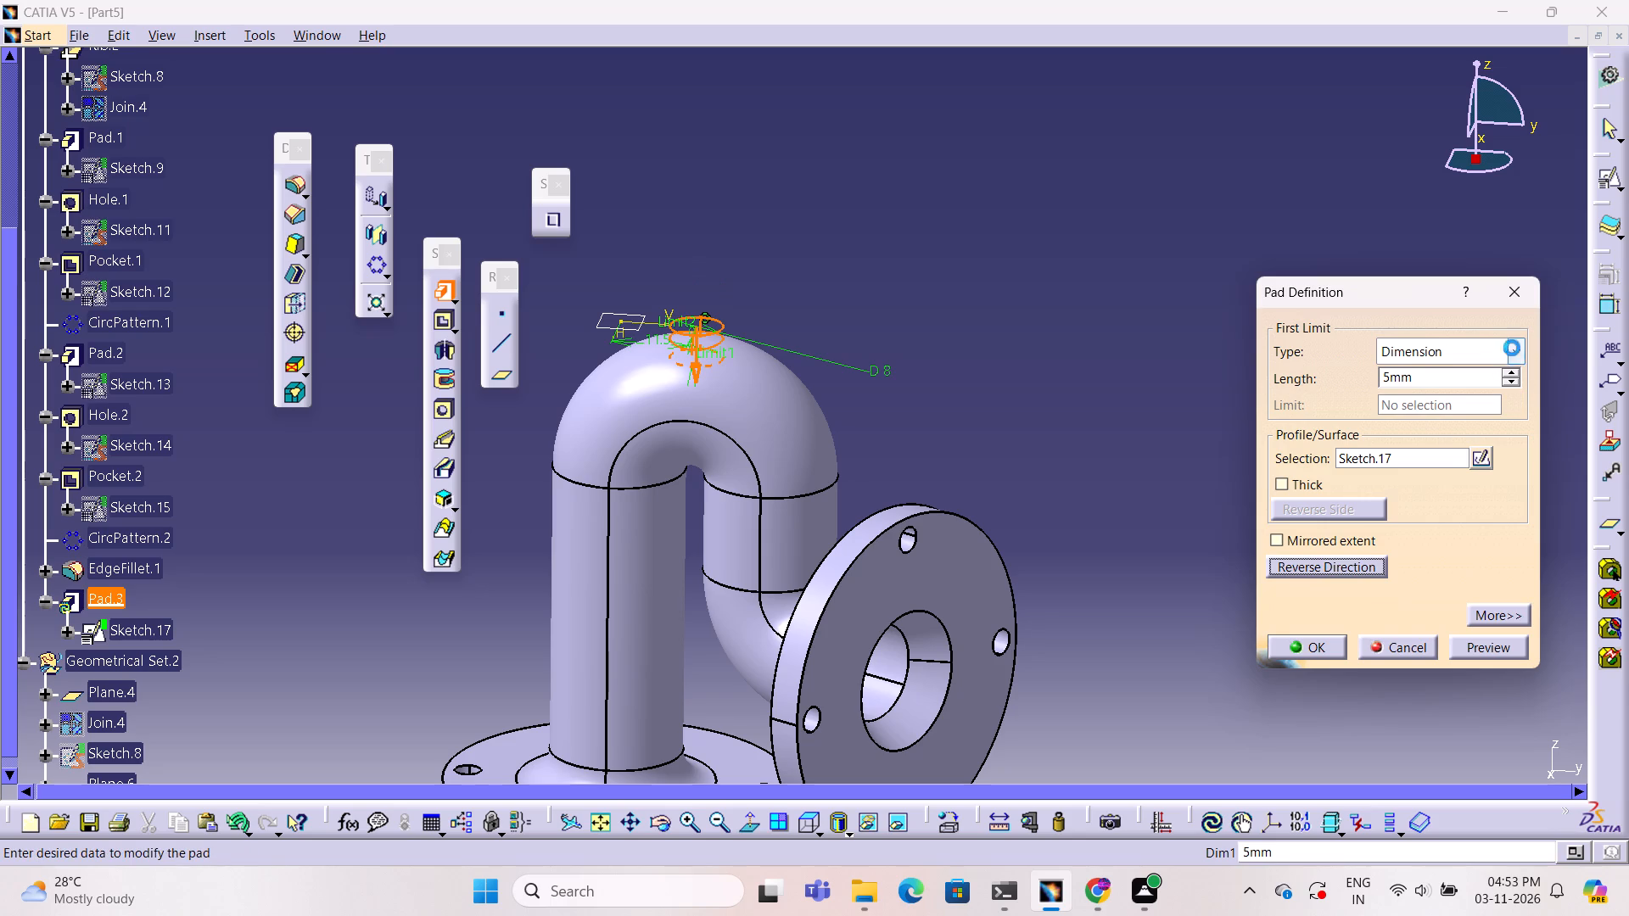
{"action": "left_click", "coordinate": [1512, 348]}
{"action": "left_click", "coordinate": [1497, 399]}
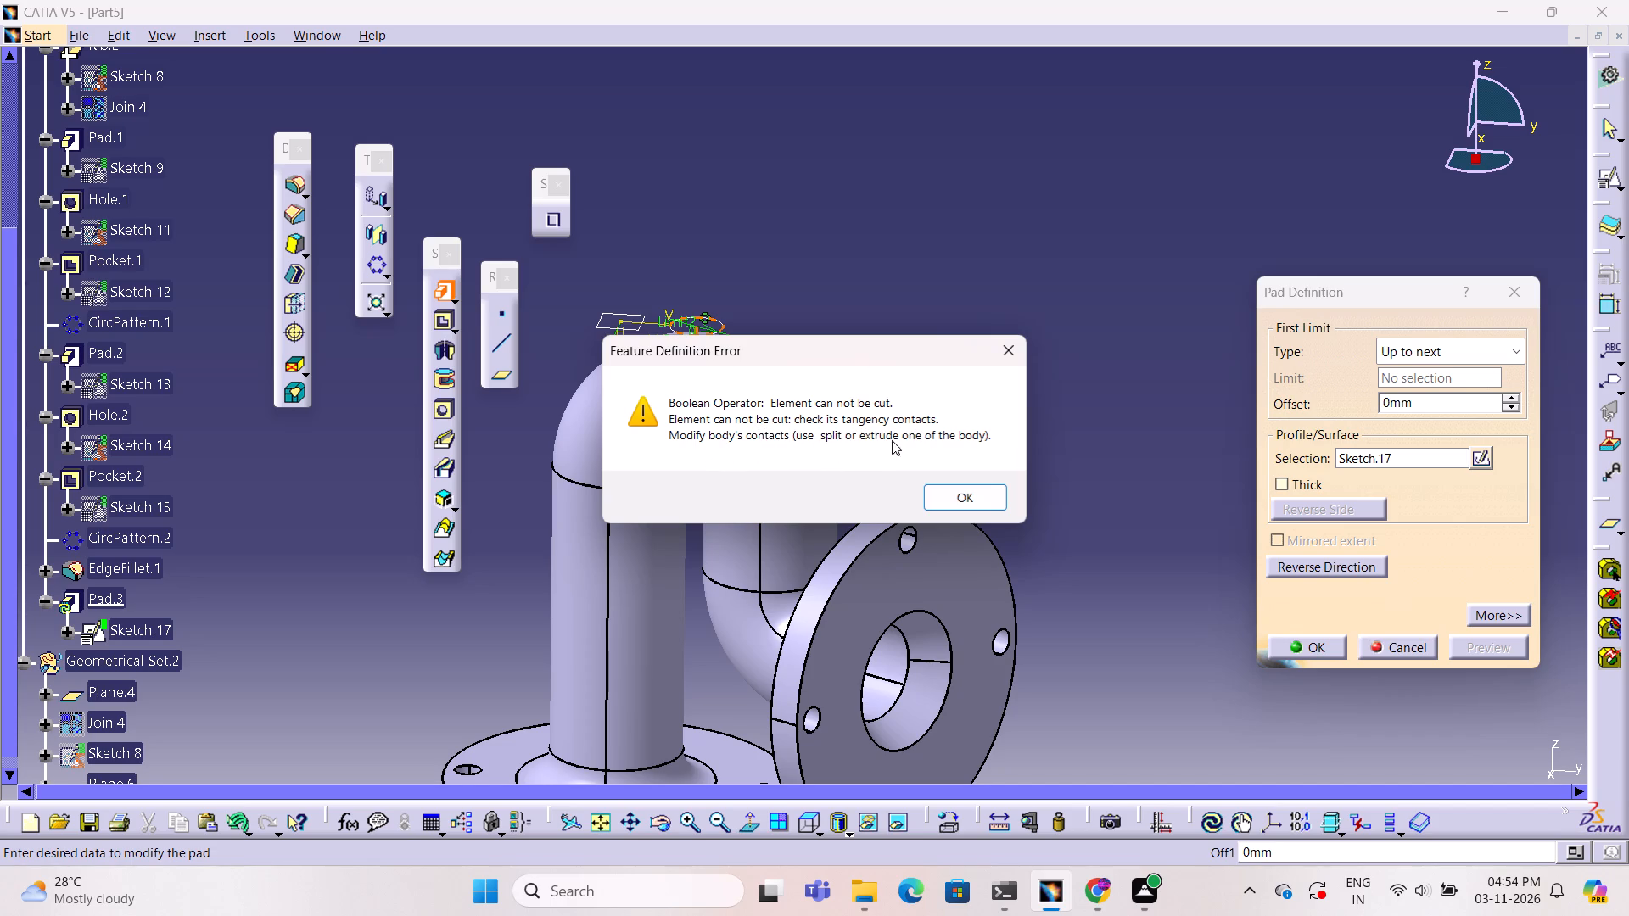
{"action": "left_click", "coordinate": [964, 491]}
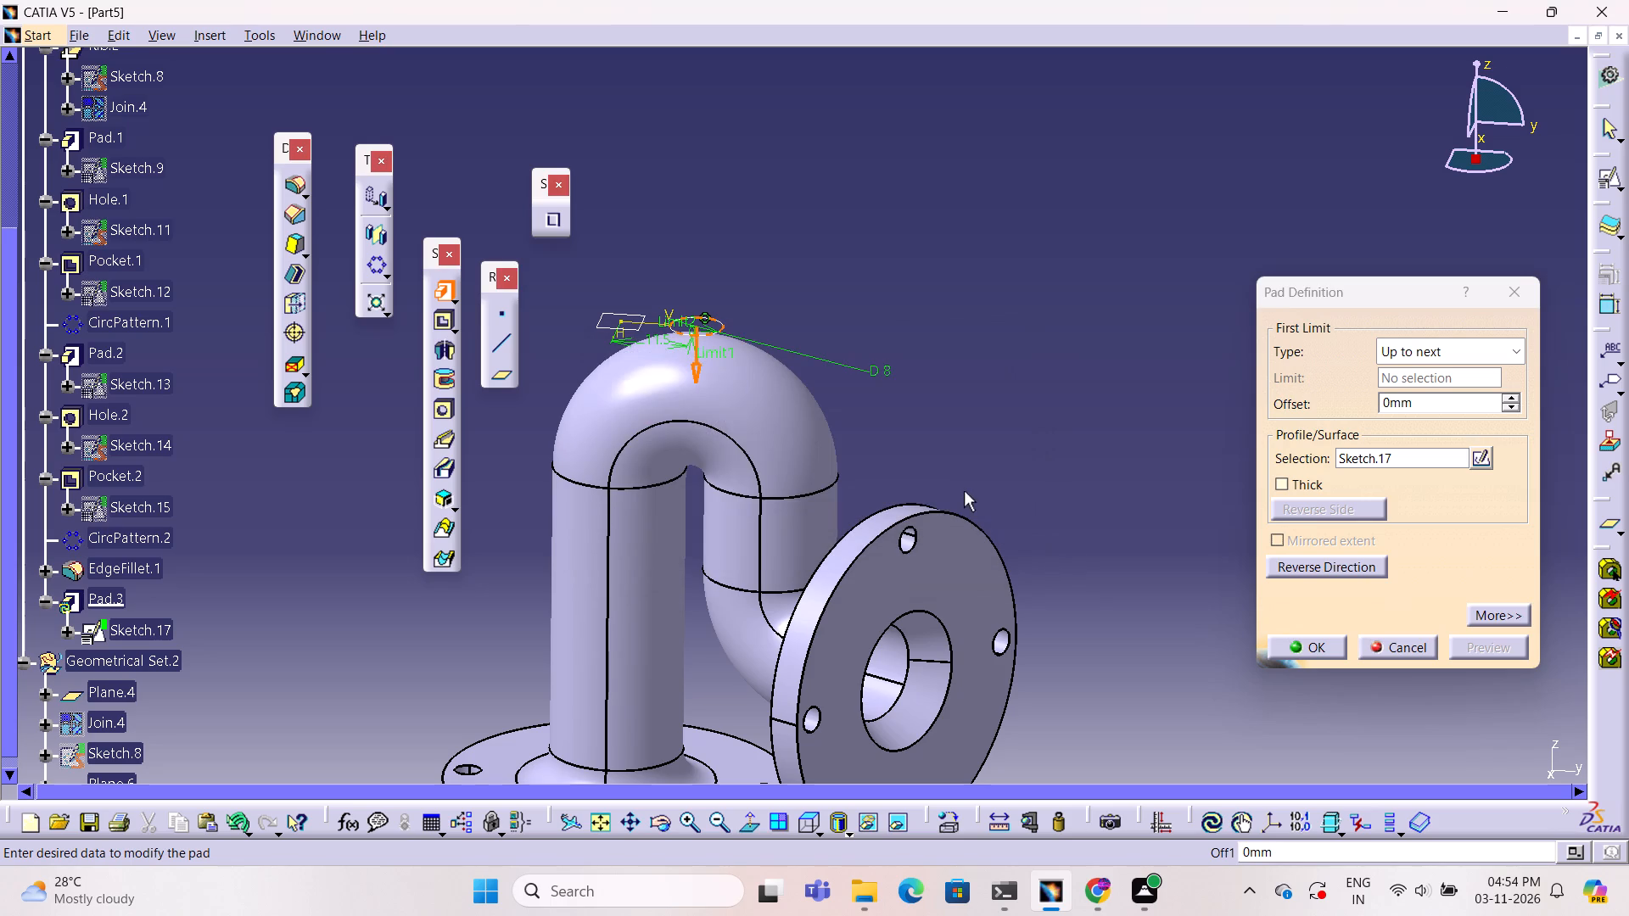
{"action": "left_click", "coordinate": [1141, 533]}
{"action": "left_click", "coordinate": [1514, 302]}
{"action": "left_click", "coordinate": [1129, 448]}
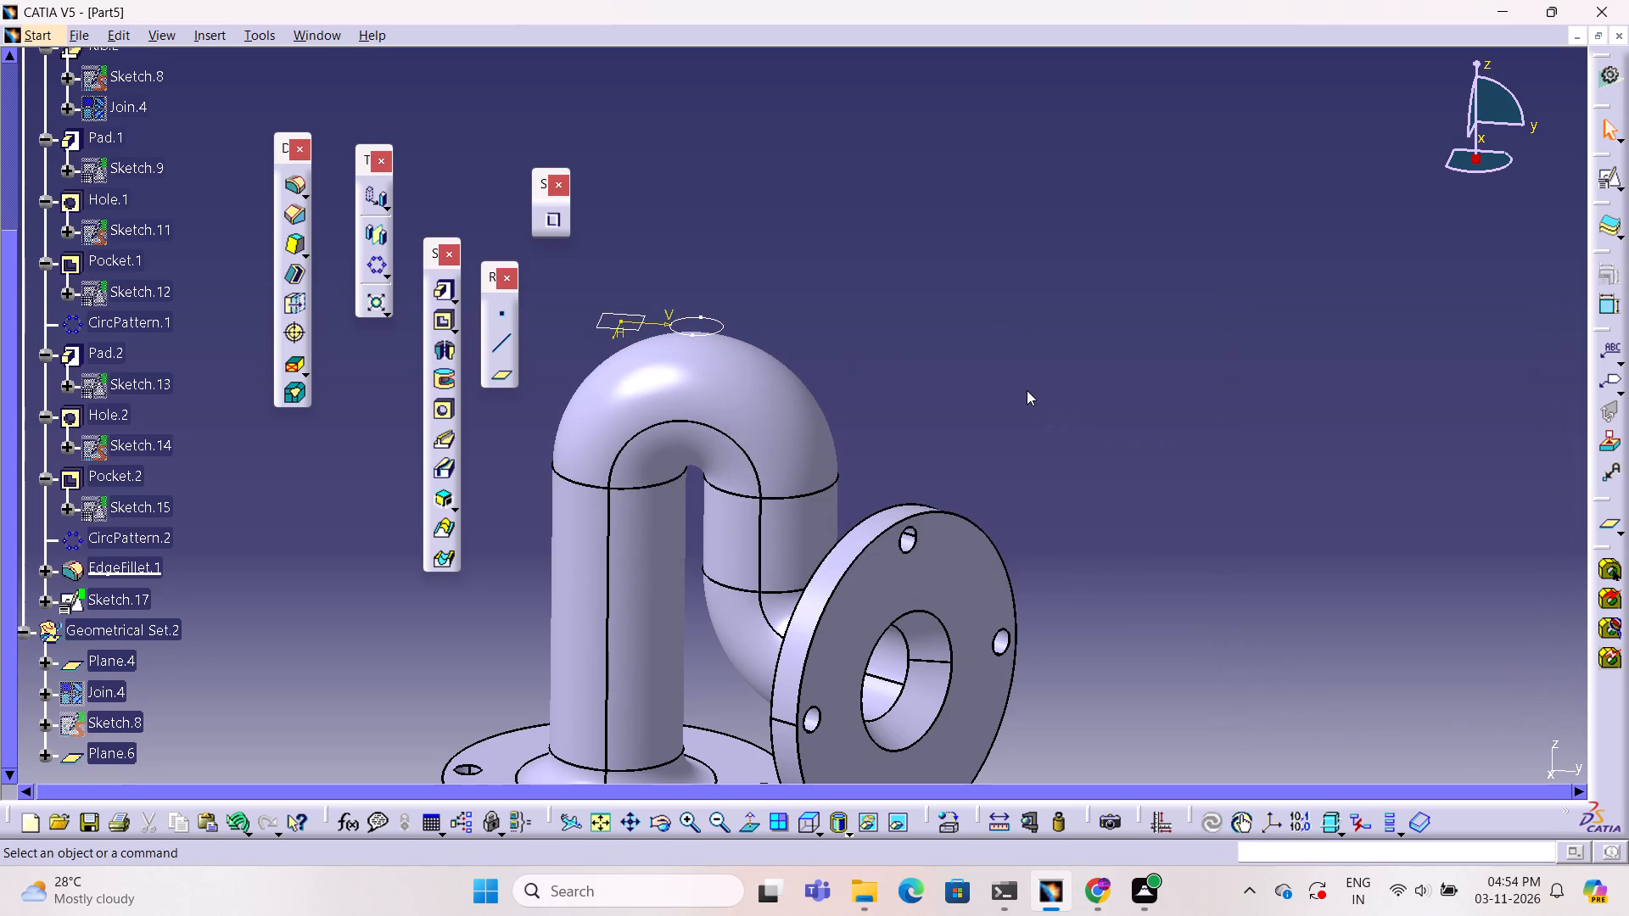
Set up a multi-pad of the circle above the bend, reversed toward the pipe, and preview it at 3 mm length.
{"action": "left_click", "coordinate": [717, 331]}
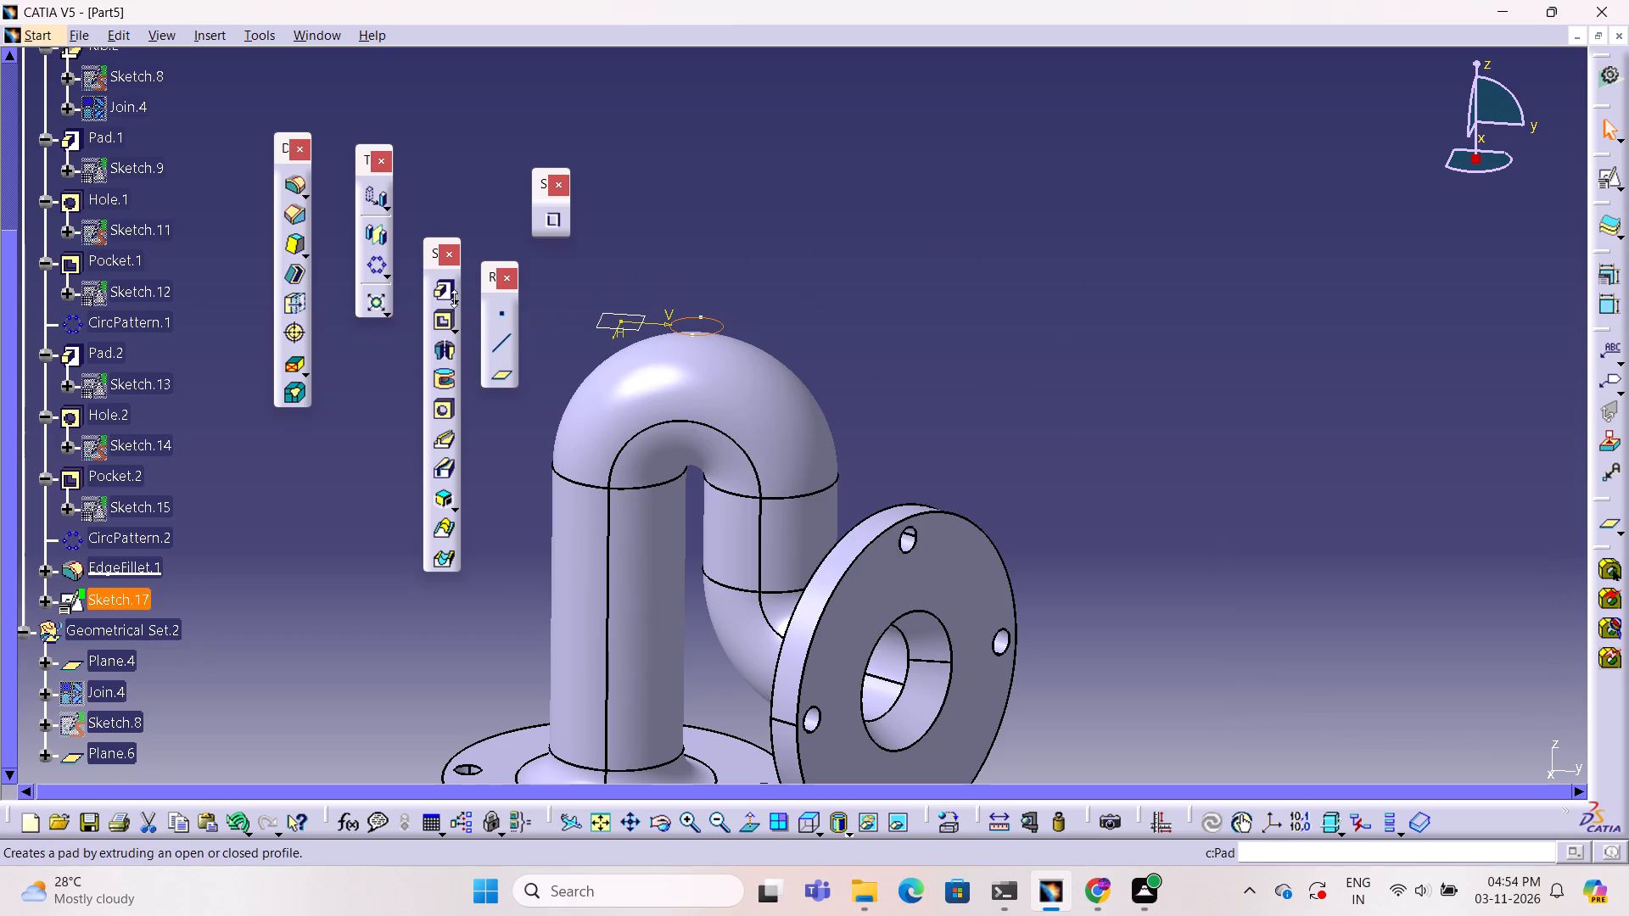
{"action": "left_click", "coordinate": [454, 299]}
{"action": "left_click", "coordinate": [541, 310]}
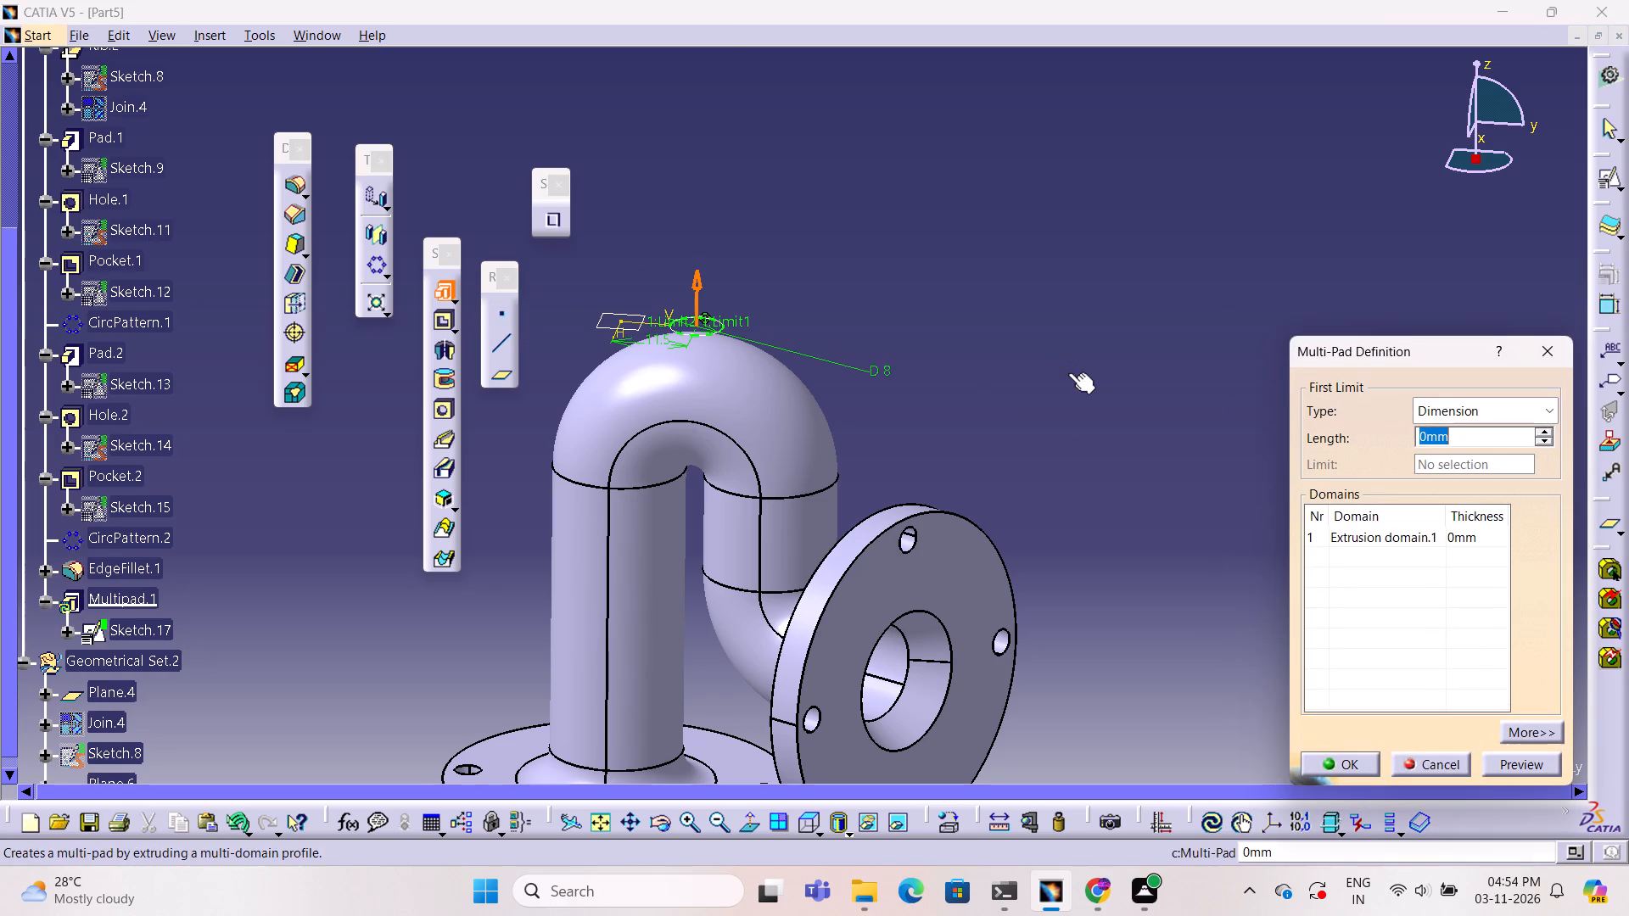
{"action": "left_click", "coordinate": [1404, 536]}
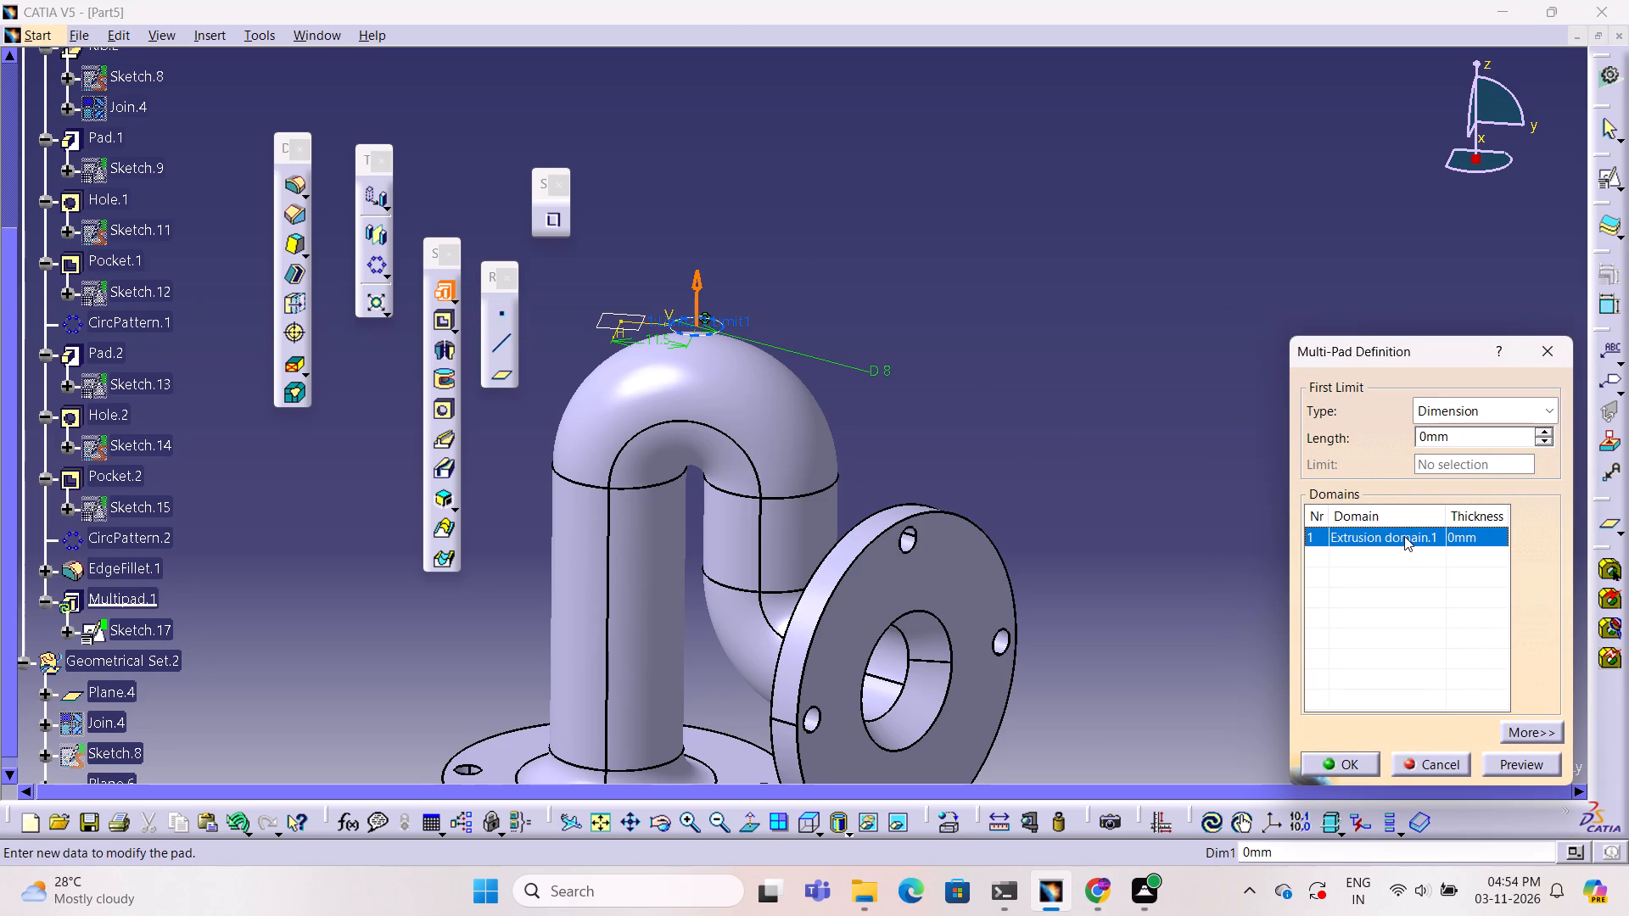
{"action": "left_click", "coordinate": [1550, 420]}
{"action": "left_click", "coordinate": [1550, 411]}
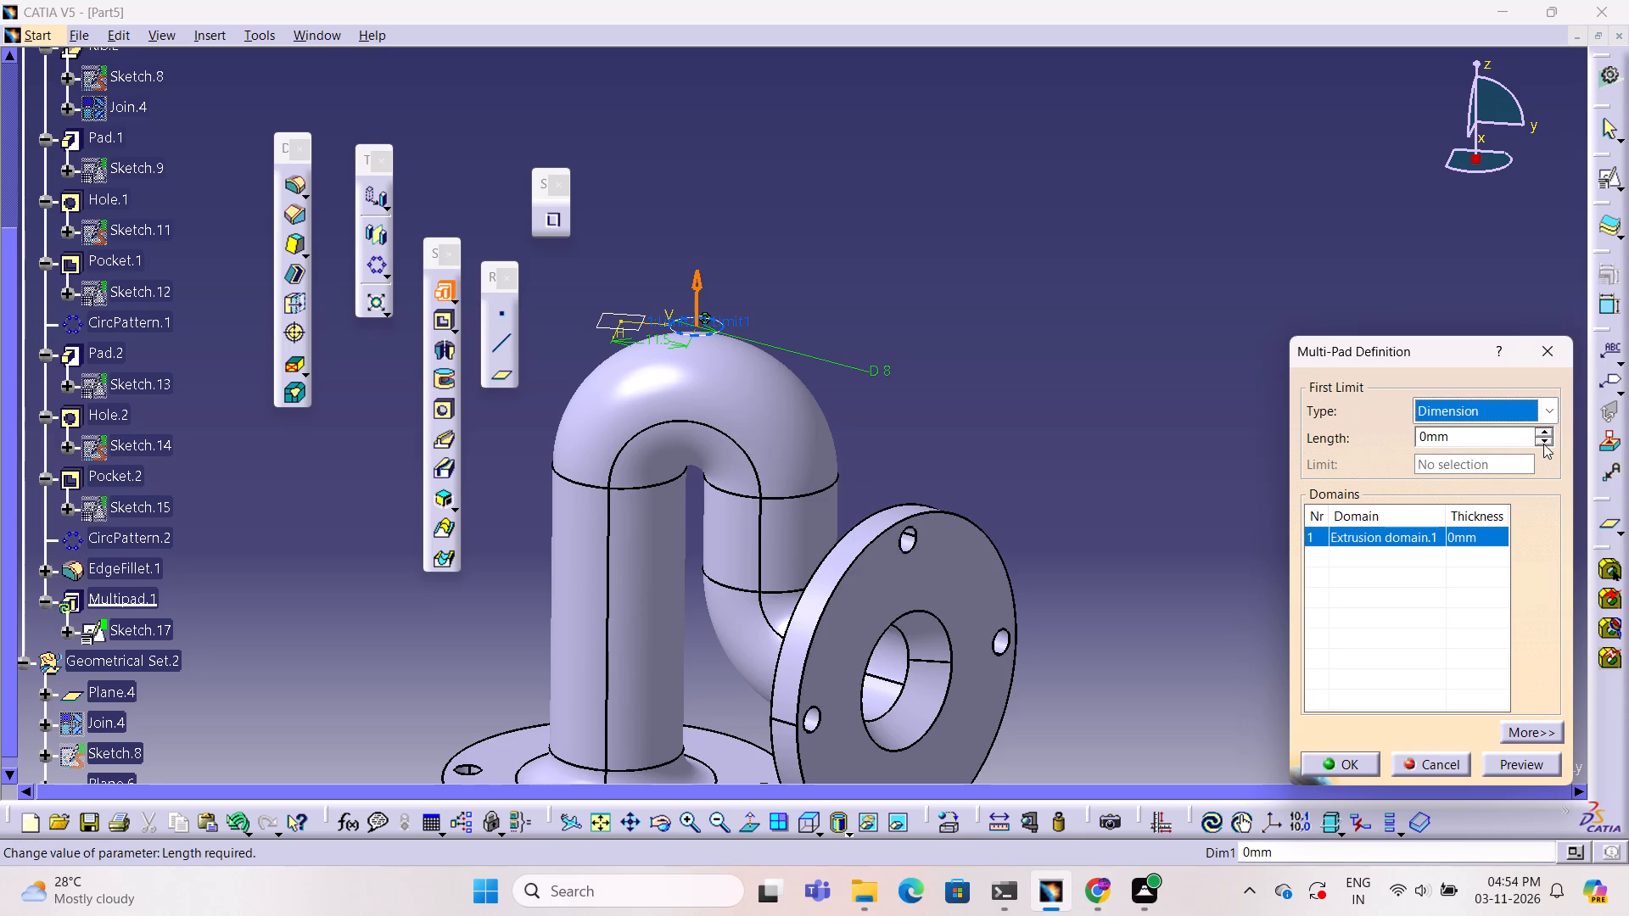
{"action": "triple_click", "coordinate": [1545, 430]}
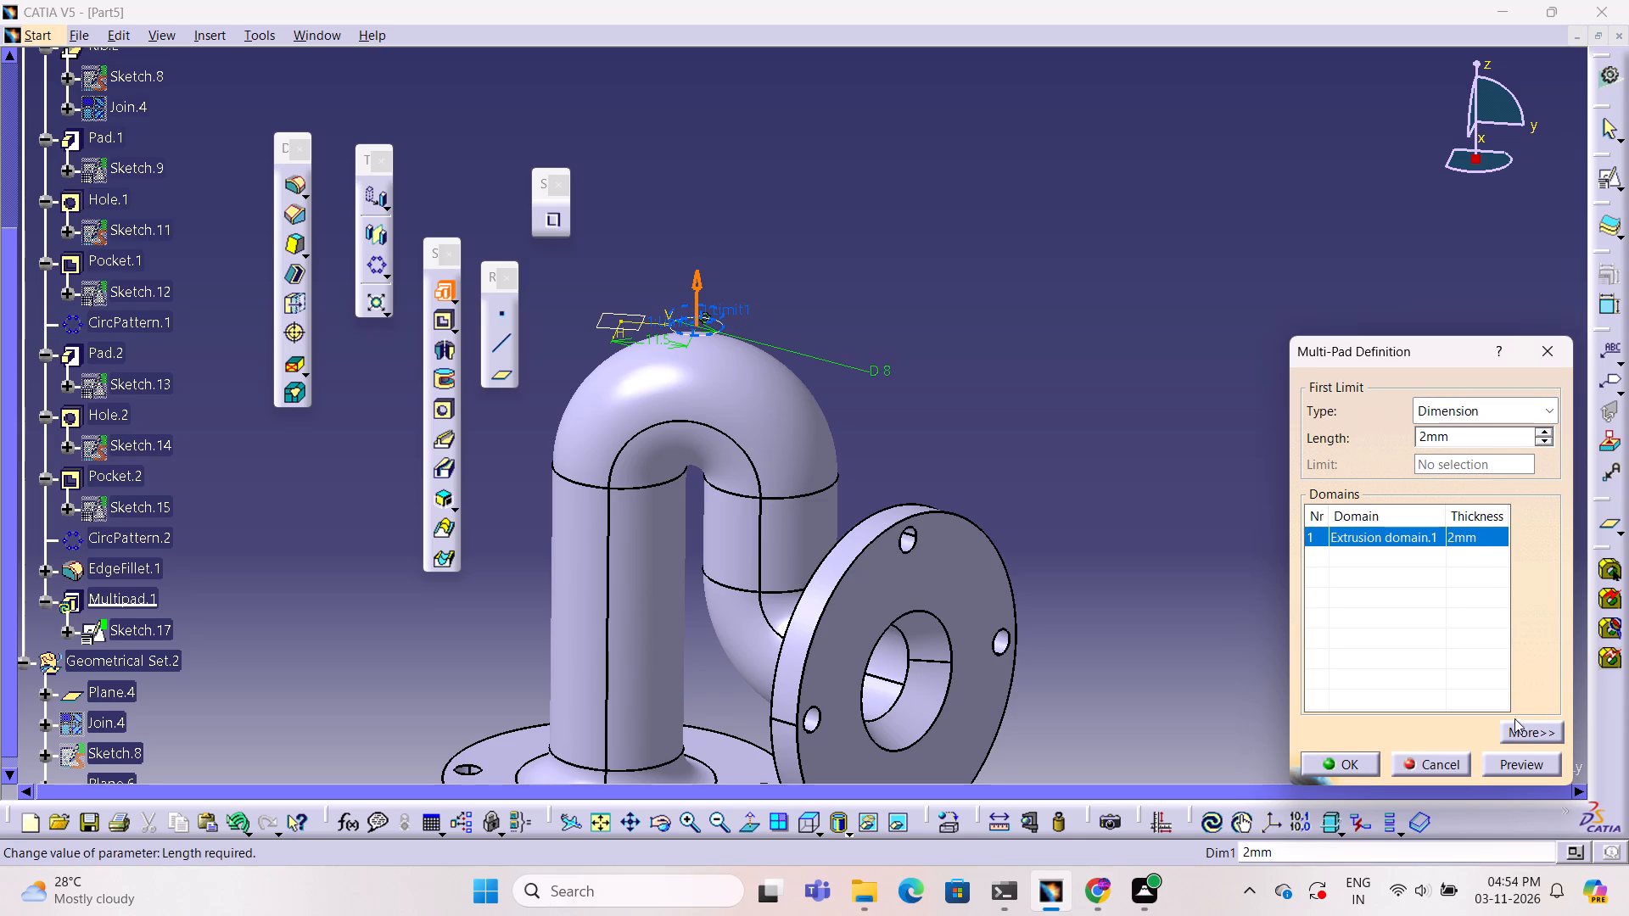
{"action": "left_click", "coordinate": [1525, 728]}
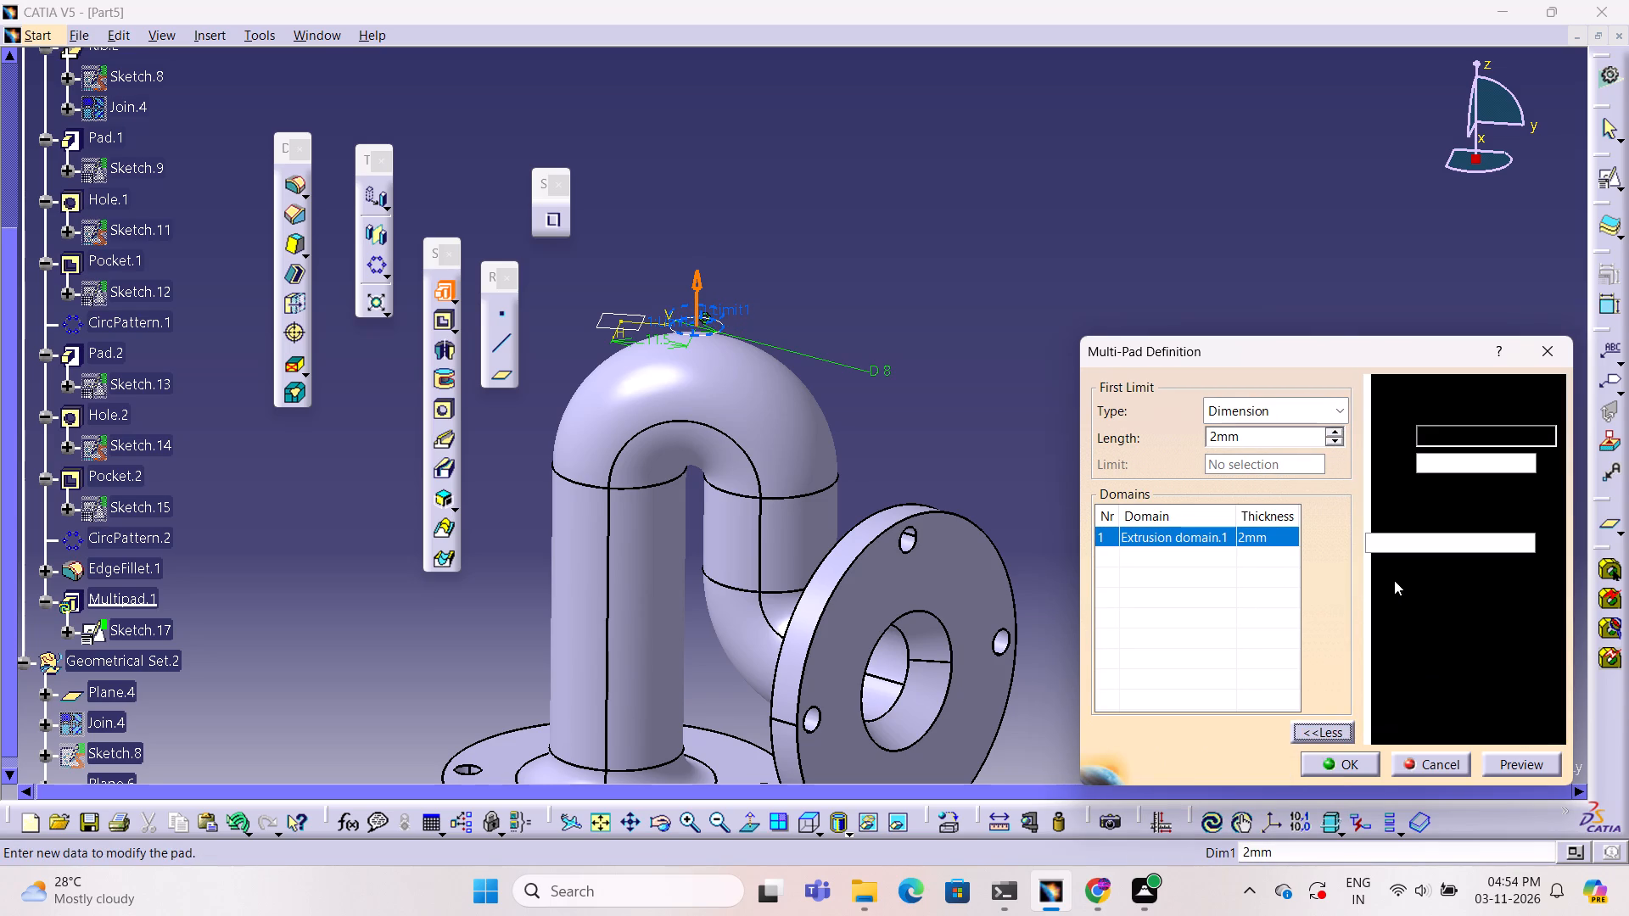
{"action": "left_click", "coordinate": [1401, 575]}
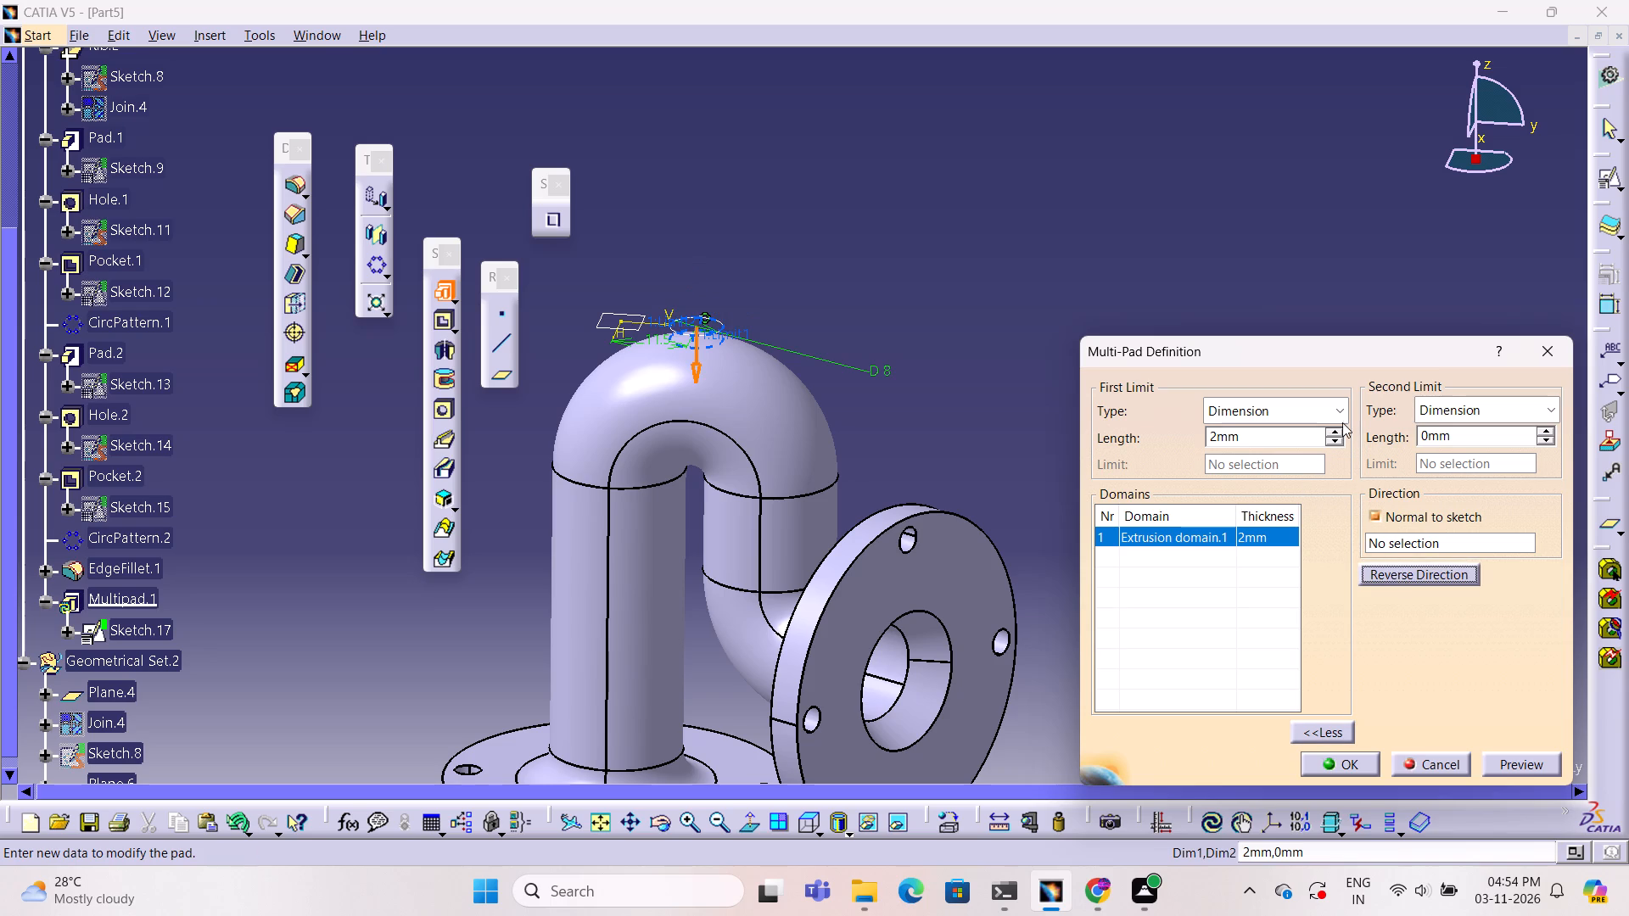
{"action": "triple_click", "coordinate": [1342, 430]}
{"action": "middle_click_drag", "start_coordinate": [882, 482], "coordinate": [880, 350], "text": "ctrl"}
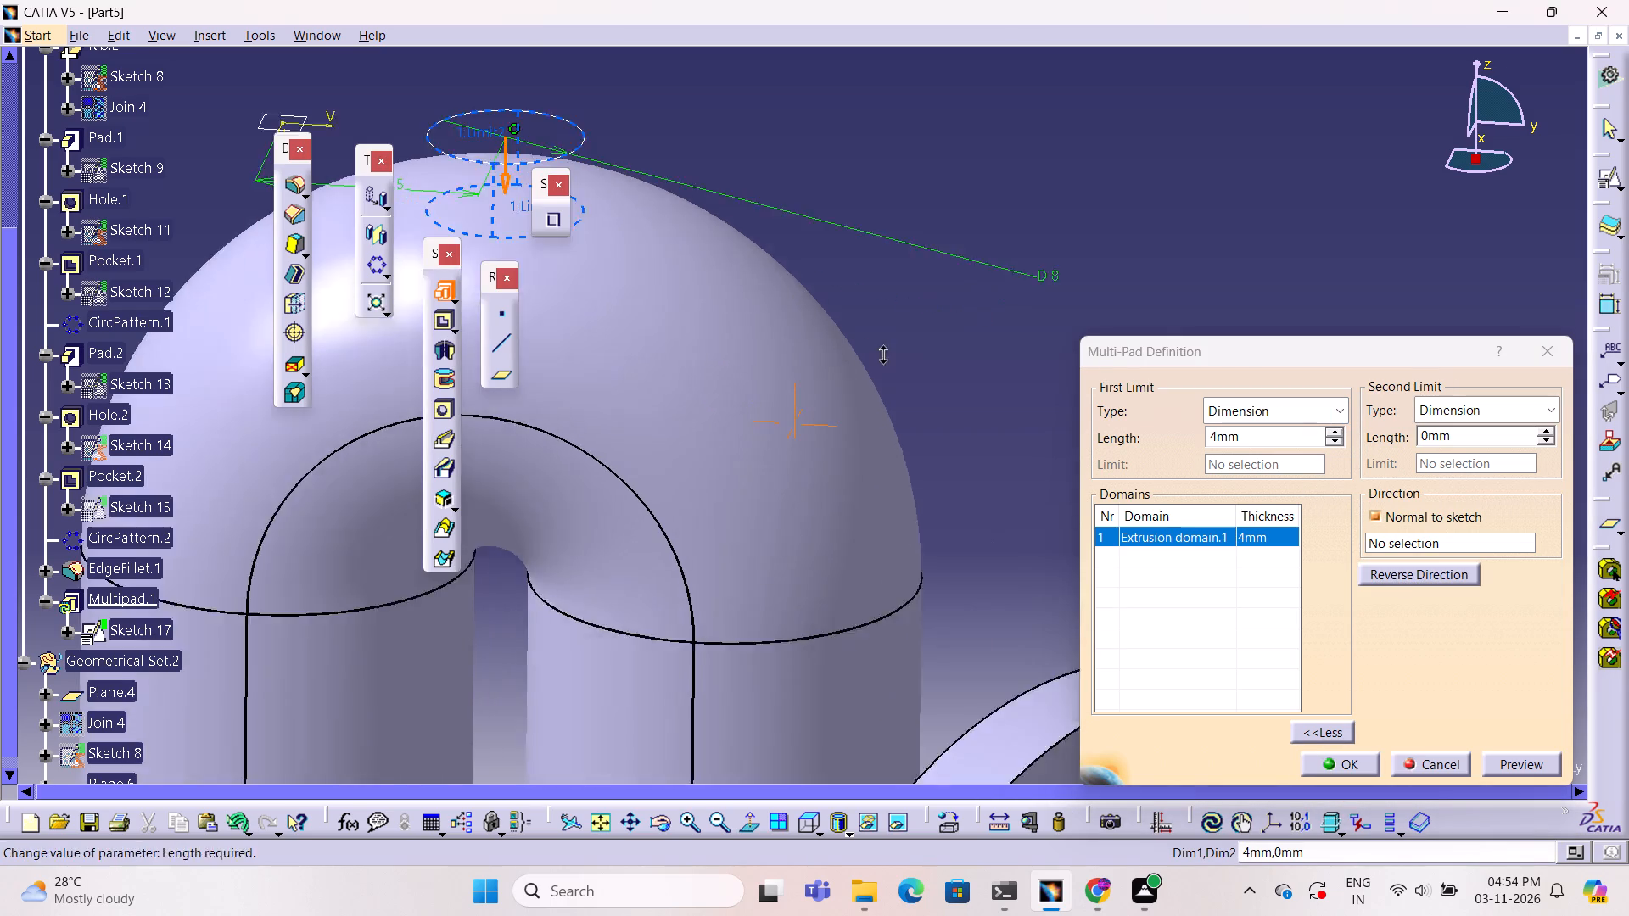
{"action": "middle_click_drag", "start_coordinate": [880, 350], "coordinate": [893, 308], "text": "ctrl"}
{"action": "middle_click_drag", "start_coordinate": [843, 331], "coordinate": [1124, 589]}
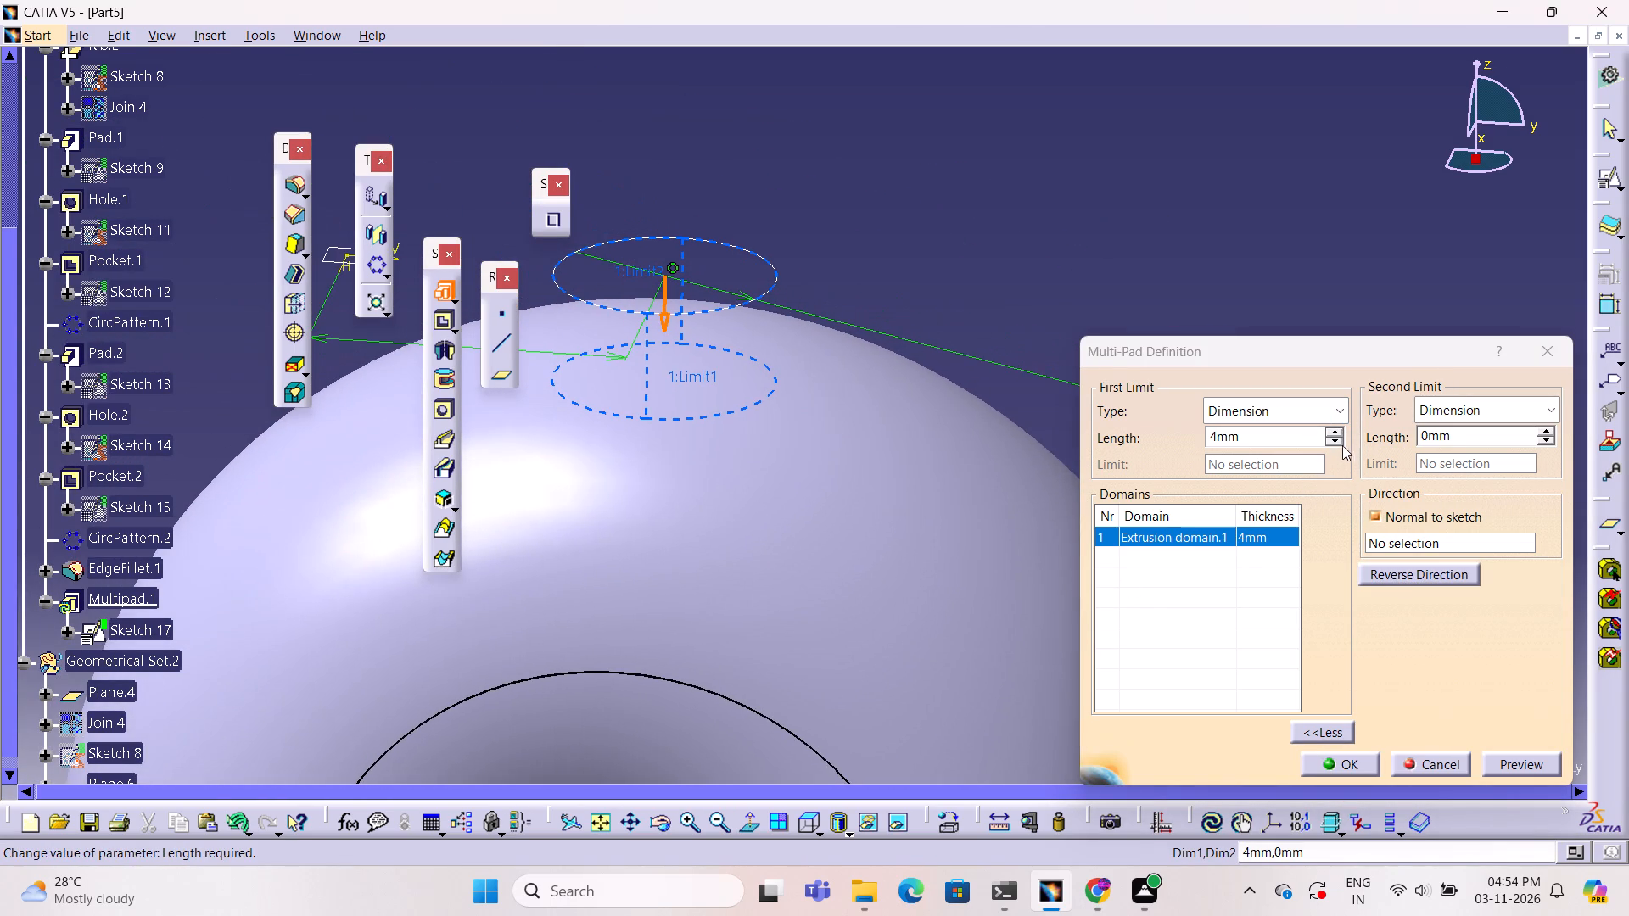
{"action": "triple_click", "coordinate": [1335, 442]}
{"action": "left_click", "coordinate": [1330, 432]}
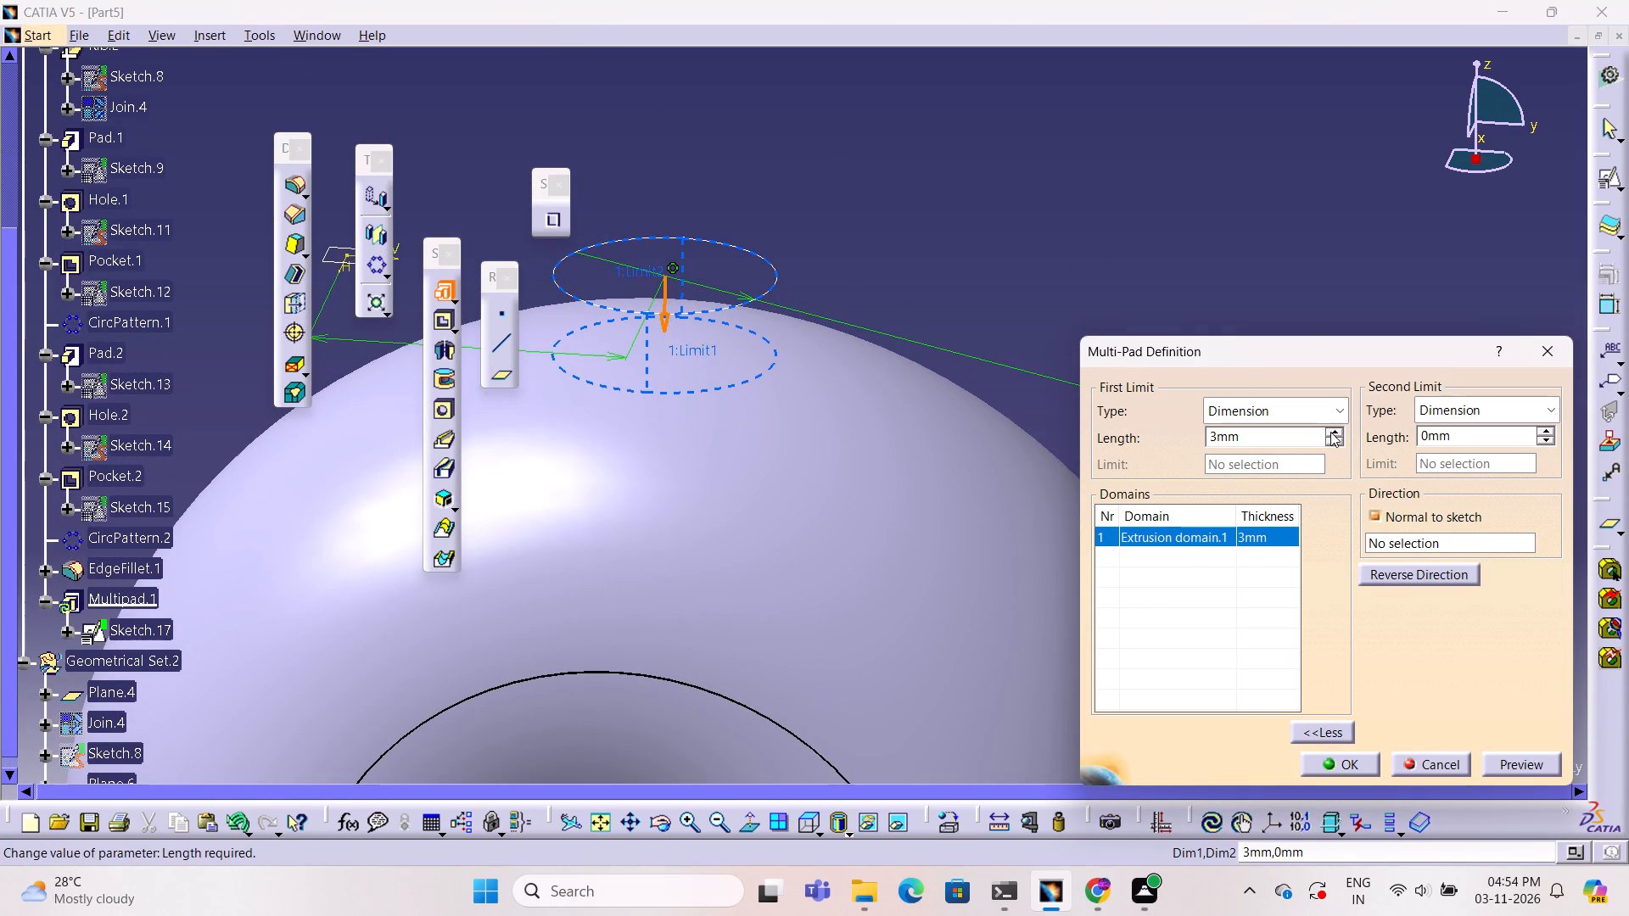
{"action": "left_click", "coordinate": [1510, 766]}
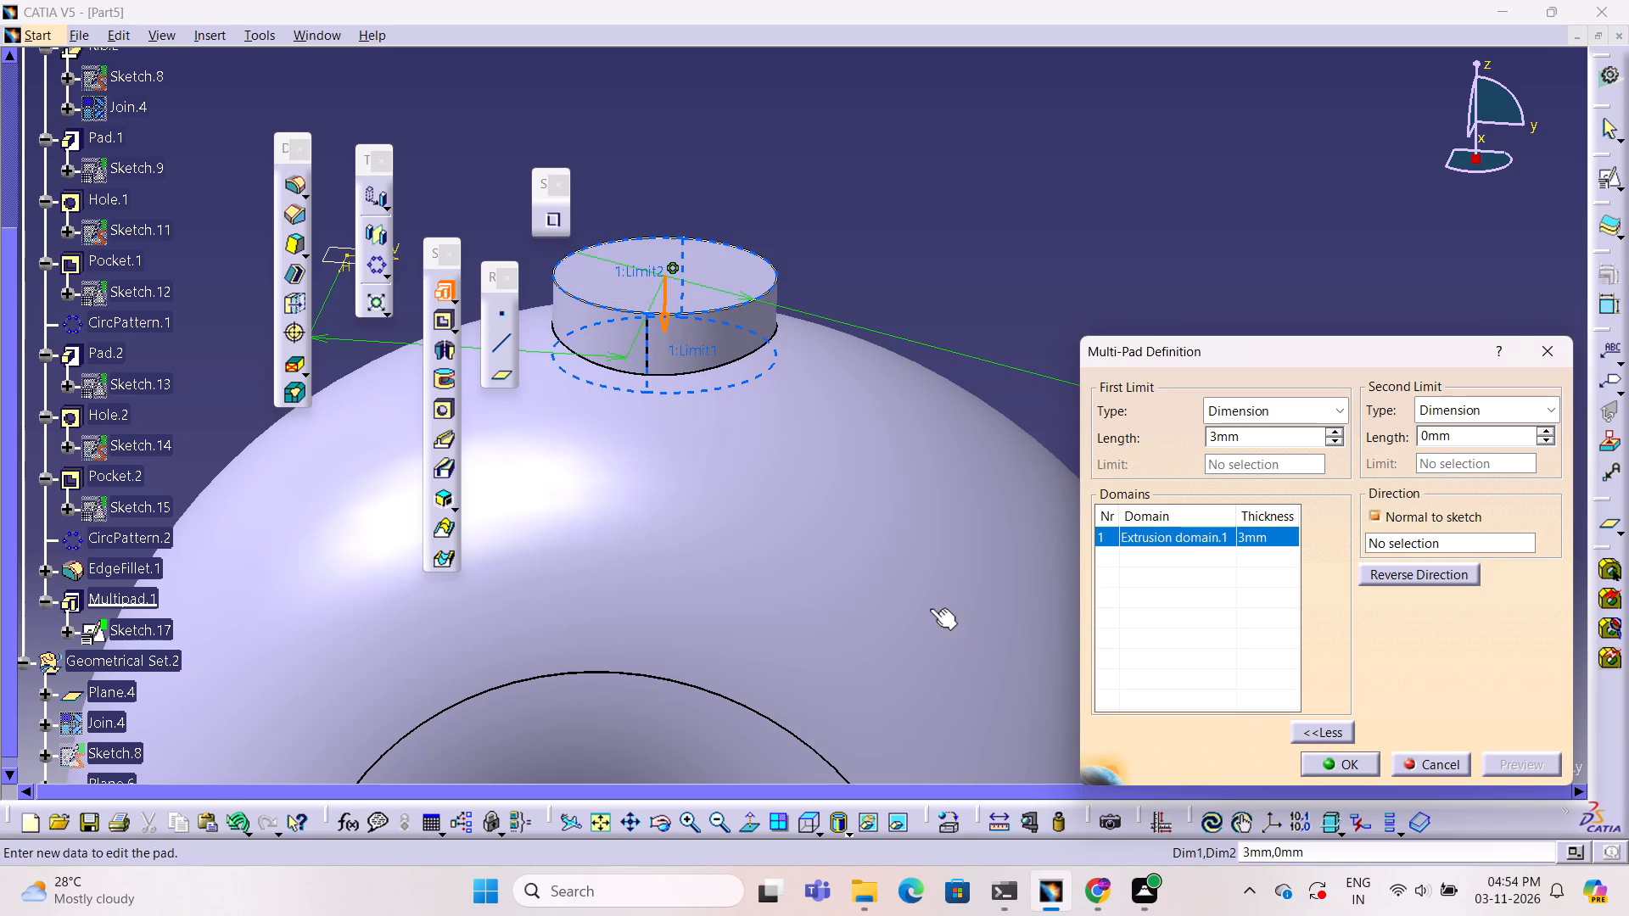
Preview the multi-pad at shorter lengths of 2 mm and 1 mm, and create it at 2 mm.
{"action": "middle_click_drag", "start_coordinate": [930, 607], "coordinate": [938, 595], "text": "ctrl"}
{"action": "middle_click_drag", "start_coordinate": [915, 558], "coordinate": [913, 533], "text": "ctrl"}
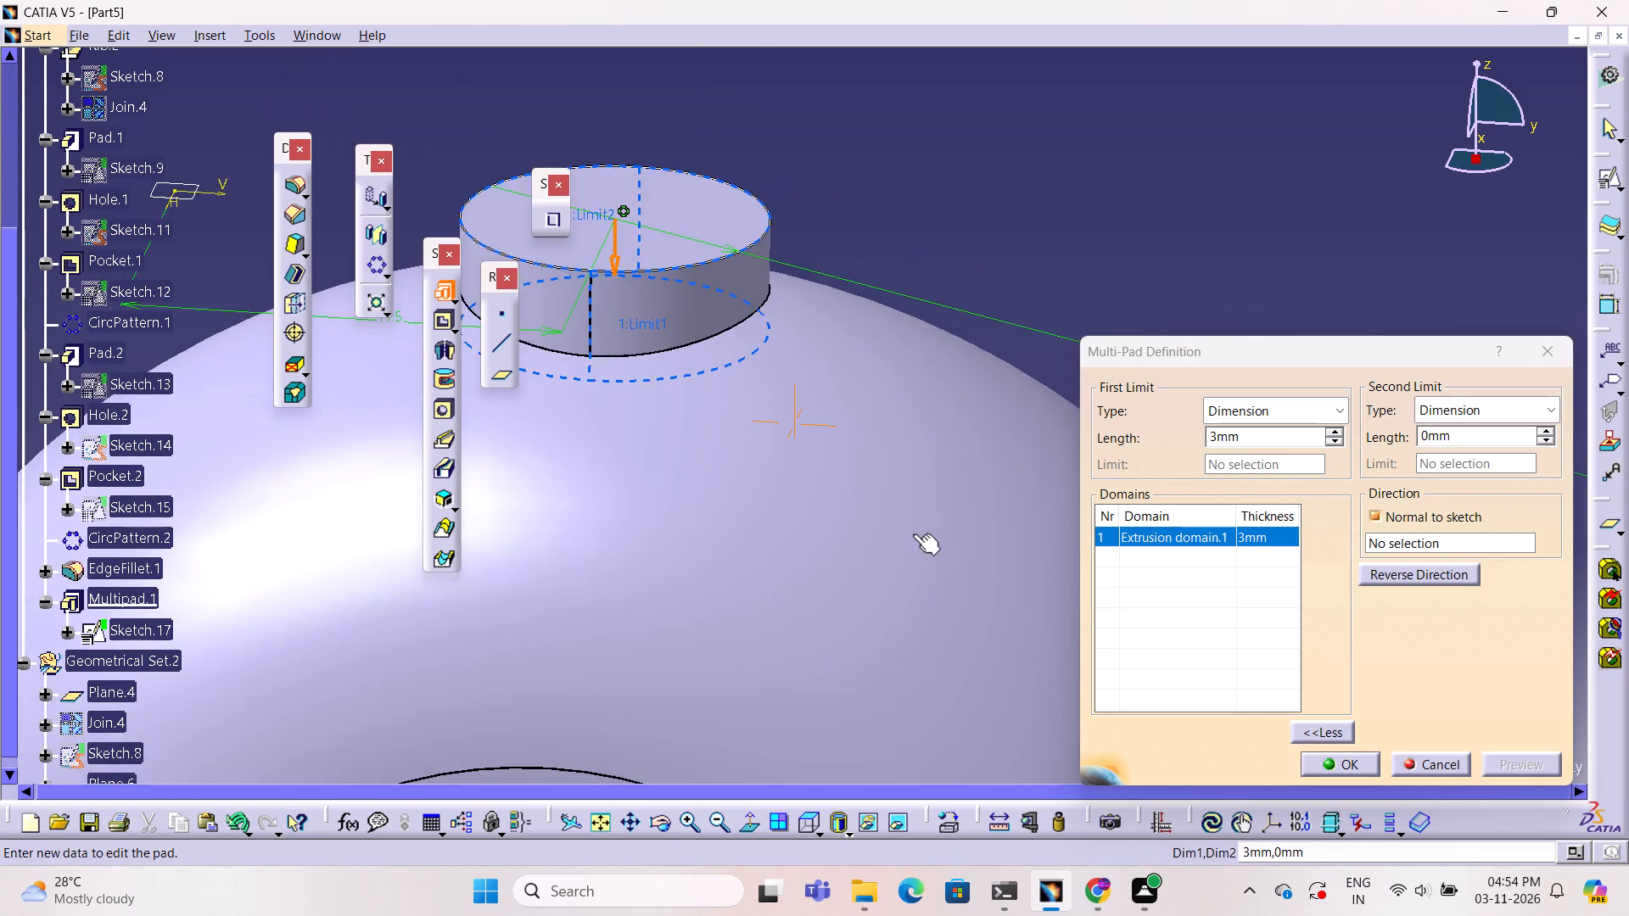
{"action": "middle_click_drag", "start_coordinate": [913, 533], "coordinate": [898, 557]}
{"action": "right_click_drag", "start_coordinate": [913, 533], "coordinate": [803, 565], "text": "ctrl"}
{"action": "middle_click_drag", "start_coordinate": [887, 562], "coordinate": [803, 565], "text": "ctrl"}
{"action": "middle_click_drag", "start_coordinate": [804, 566], "coordinate": [804, 480]}
{"action": "right_click_drag", "start_coordinate": [800, 584], "coordinate": [804, 480], "text": "ctrl"}
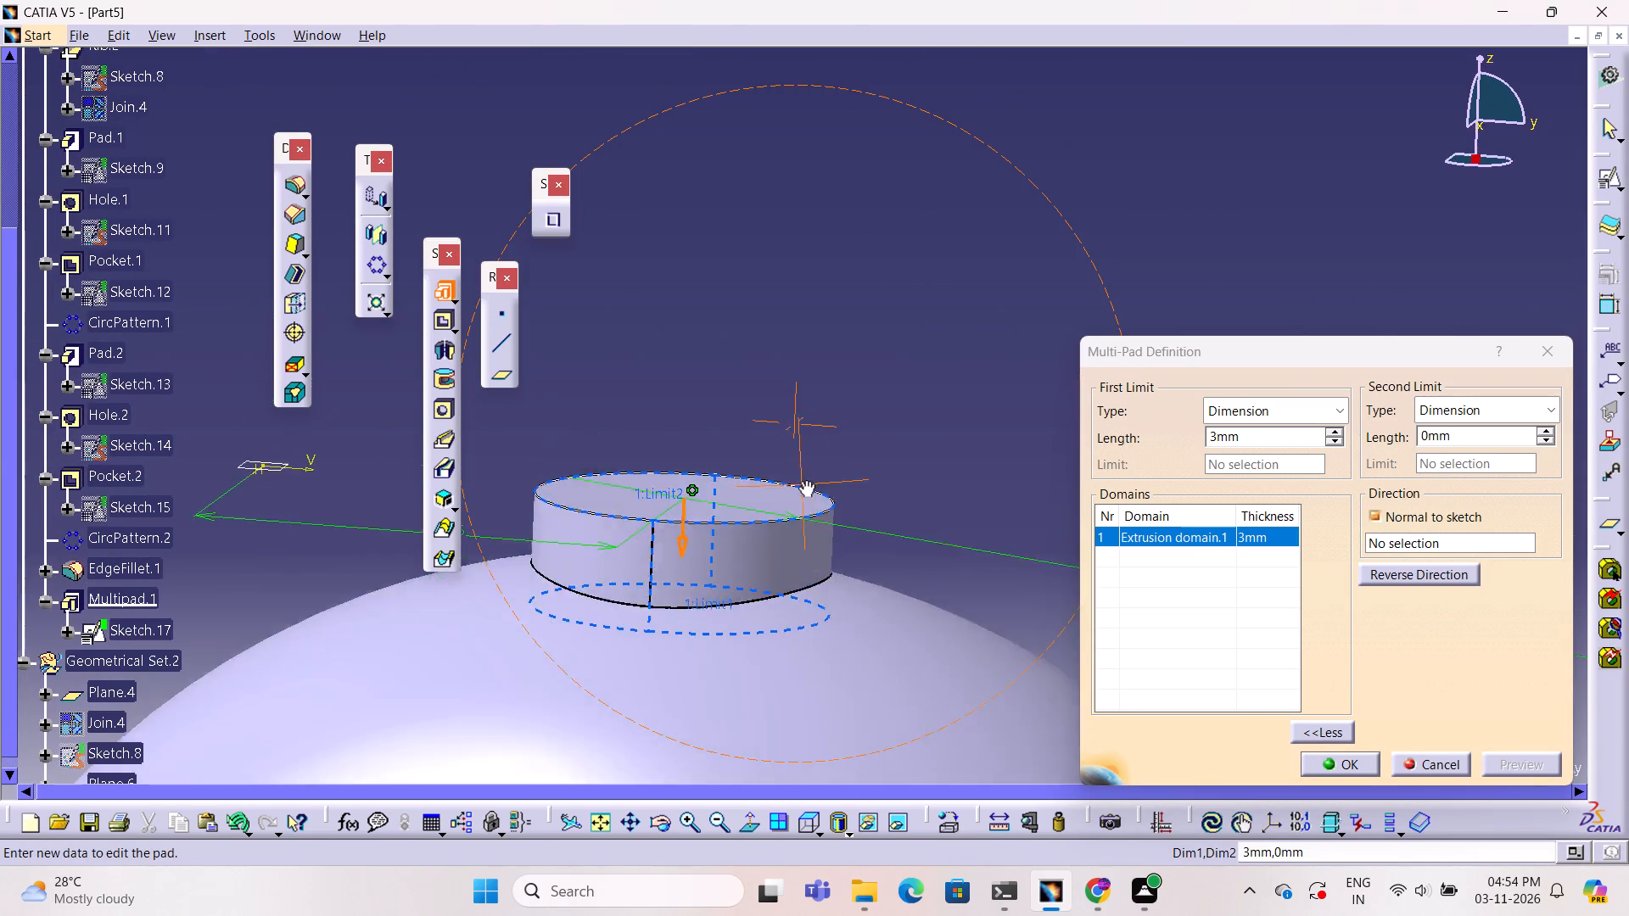
{"action": "middle_click_drag", "start_coordinate": [804, 480], "coordinate": [826, 462]}
{"action": "right_click_drag", "start_coordinate": [804, 480], "coordinate": [826, 462], "text": "ctrl"}
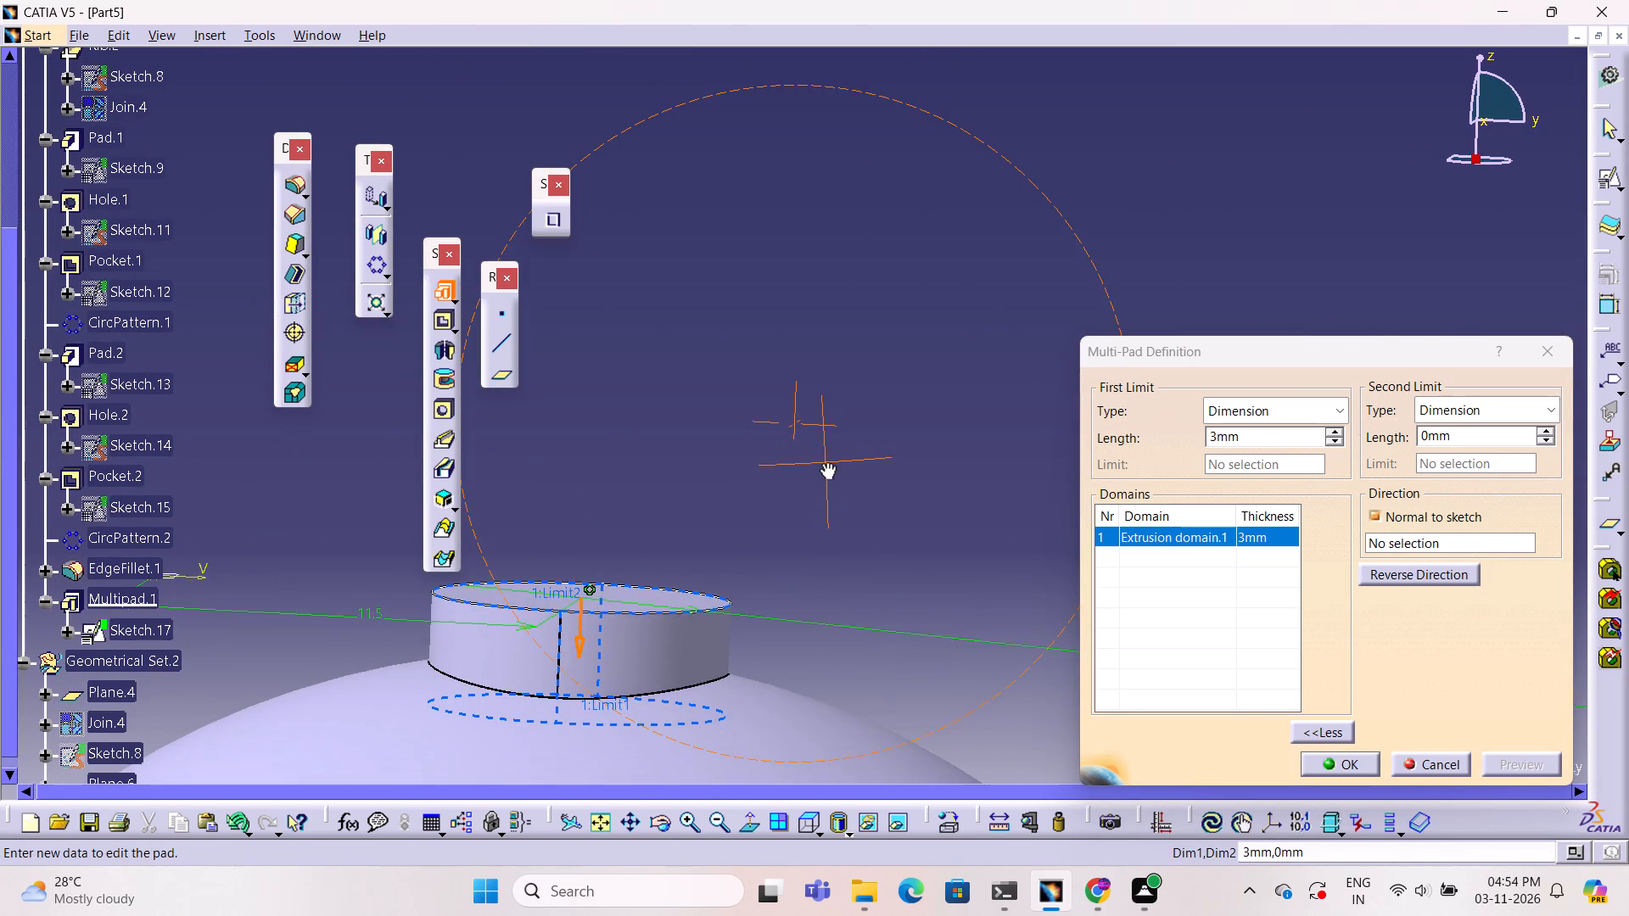
{"action": "right_click_drag", "start_coordinate": [826, 462], "coordinate": [826, 468], "text": "ctrl"}
{"action": "middle_click_drag", "start_coordinate": [826, 462], "coordinate": [826, 468]}
{"action": "right_click", "coordinate": [826, 468]}
{"action": "left_click", "coordinate": [1335, 438]}
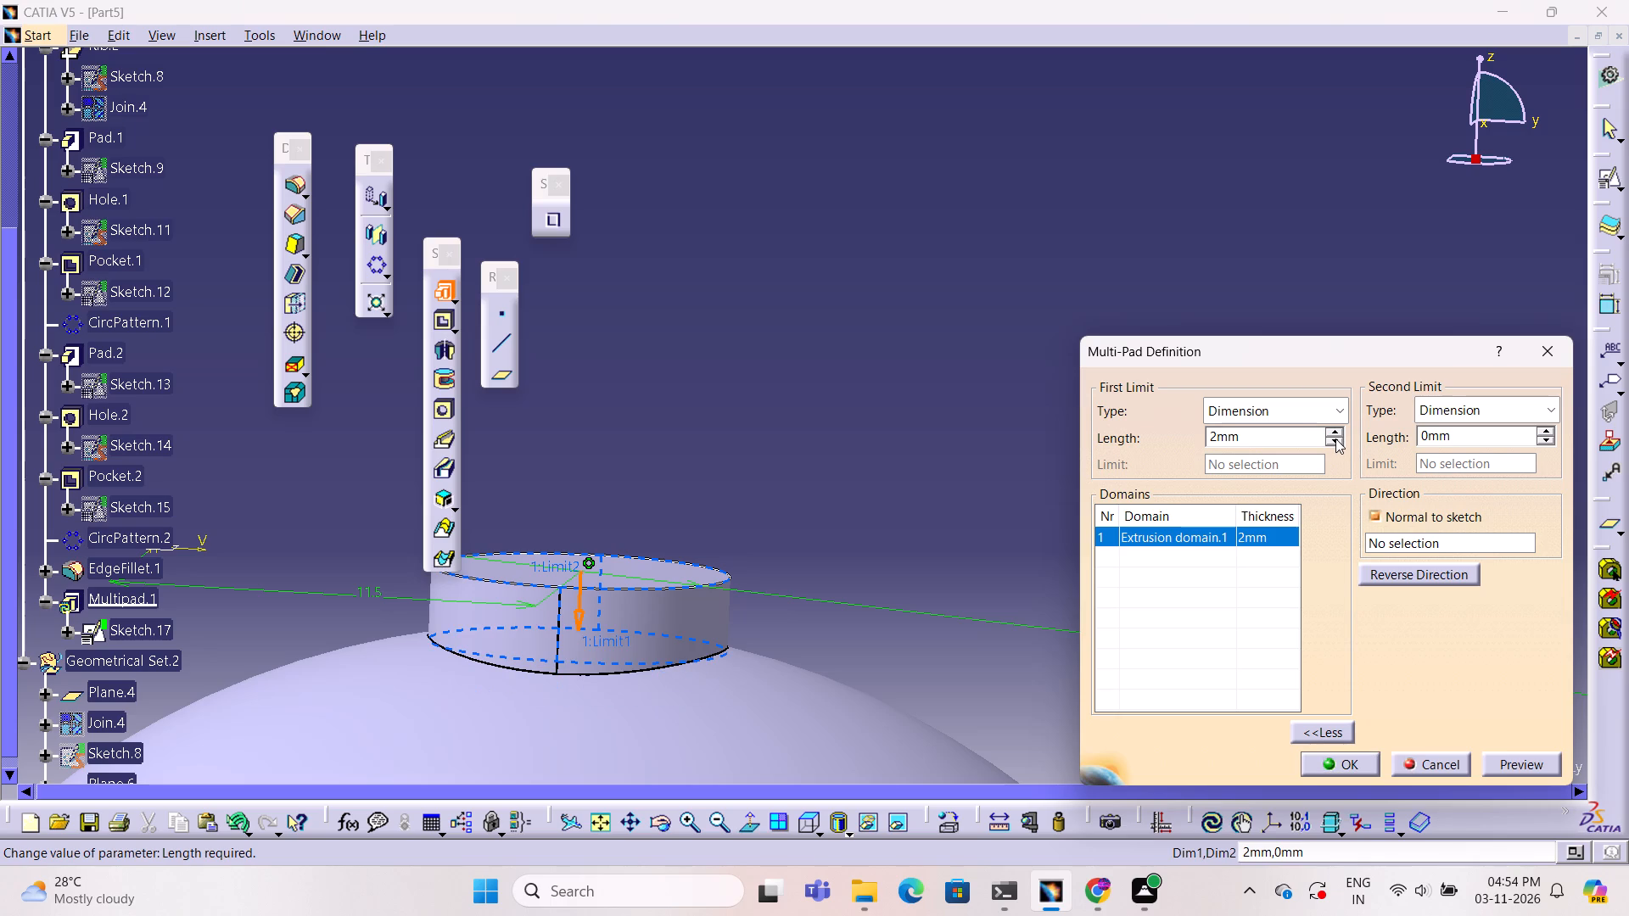
{"action": "left_click", "coordinate": [1500, 758]}
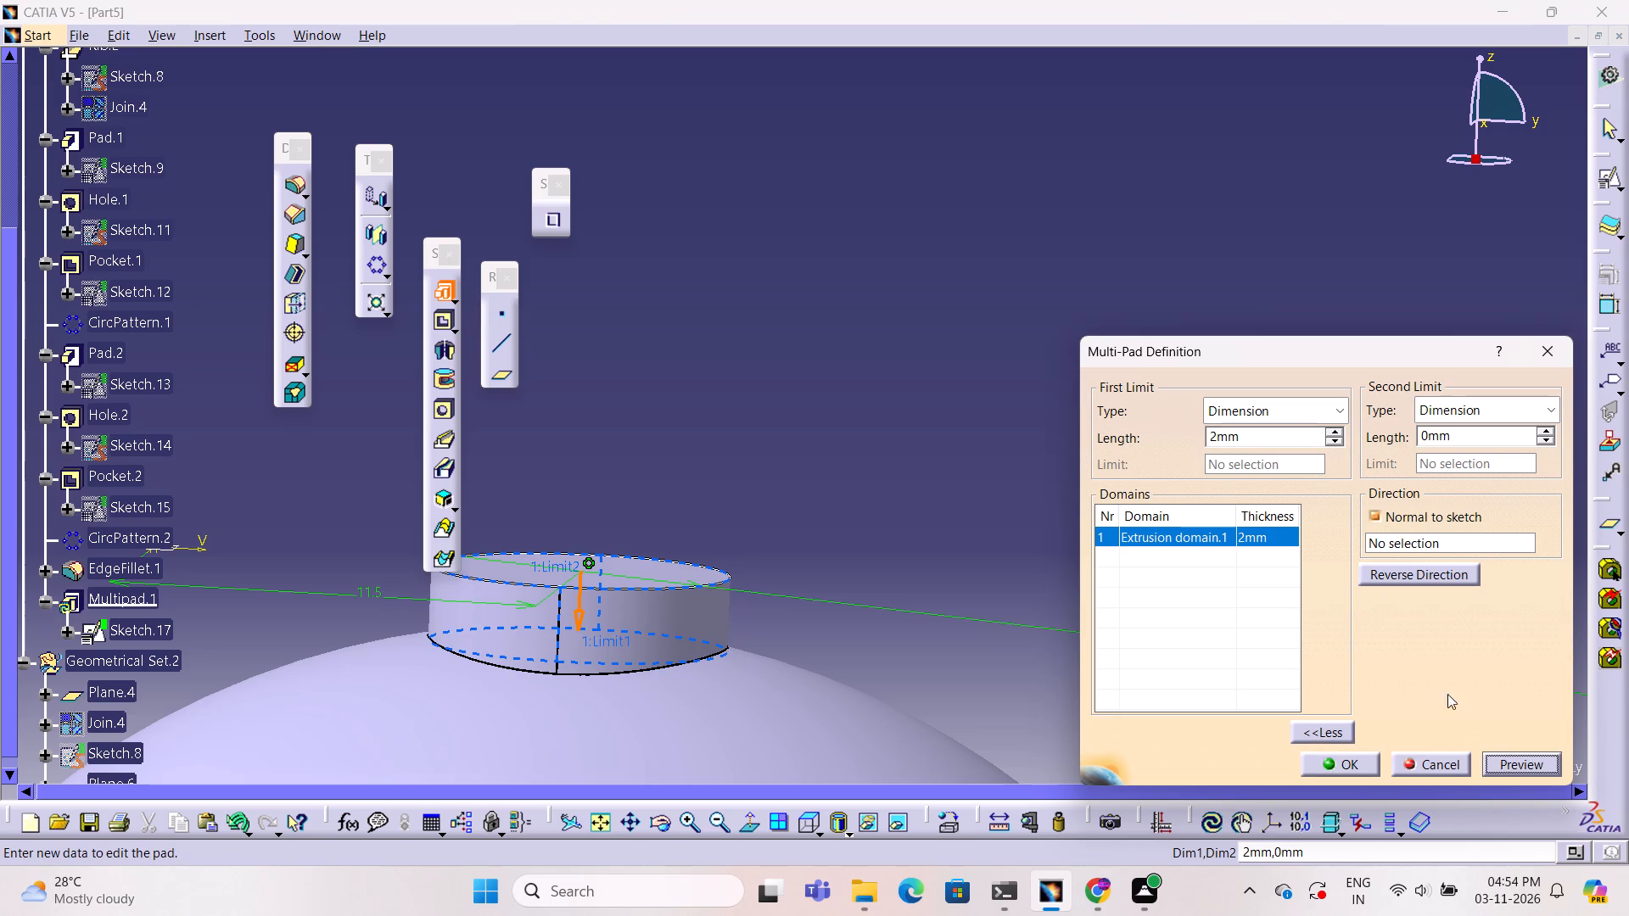
{"action": "left_click", "coordinate": [1338, 439]}
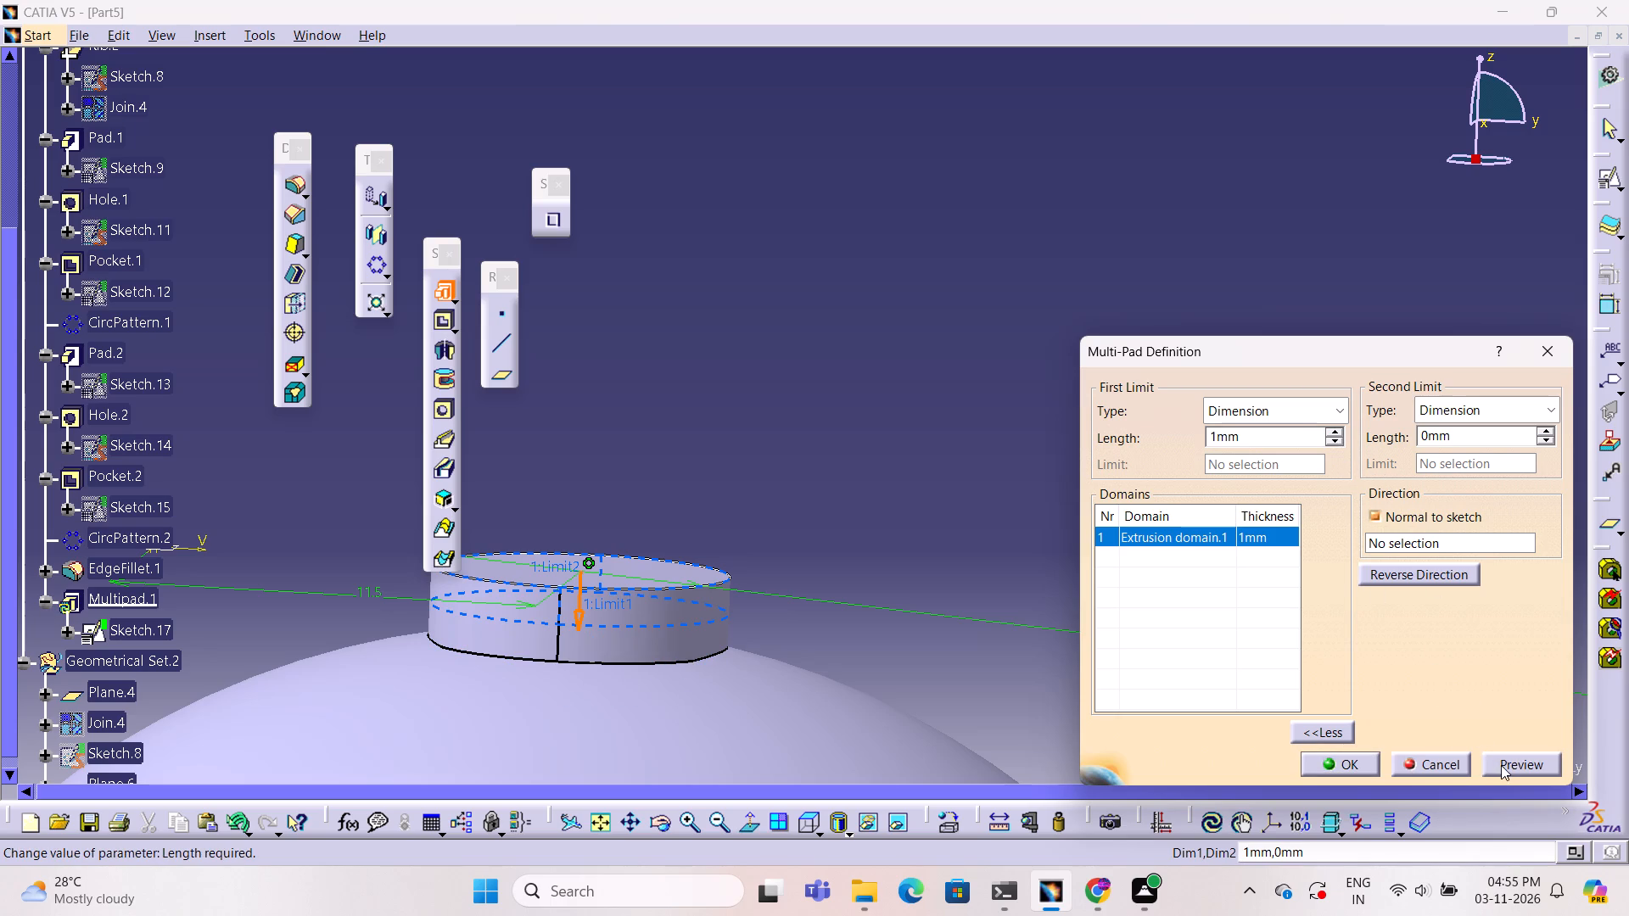
{"action": "left_click", "coordinate": [1501, 765]}
{"action": "left_click", "coordinate": [1338, 433]}
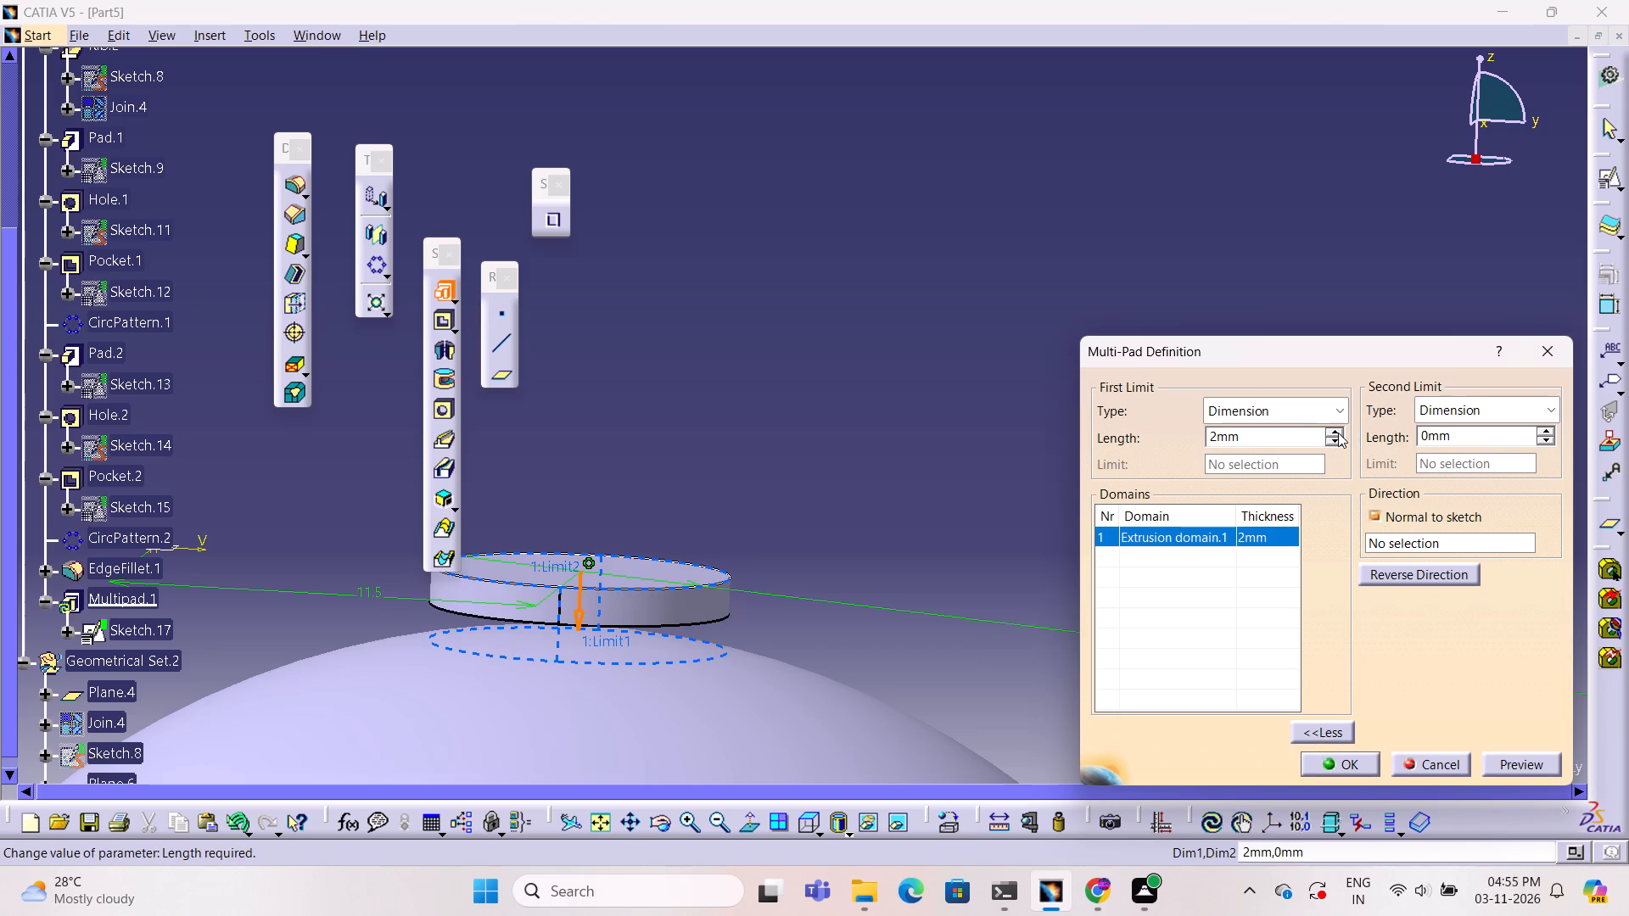
{"action": "left_click", "coordinate": [1355, 769]}
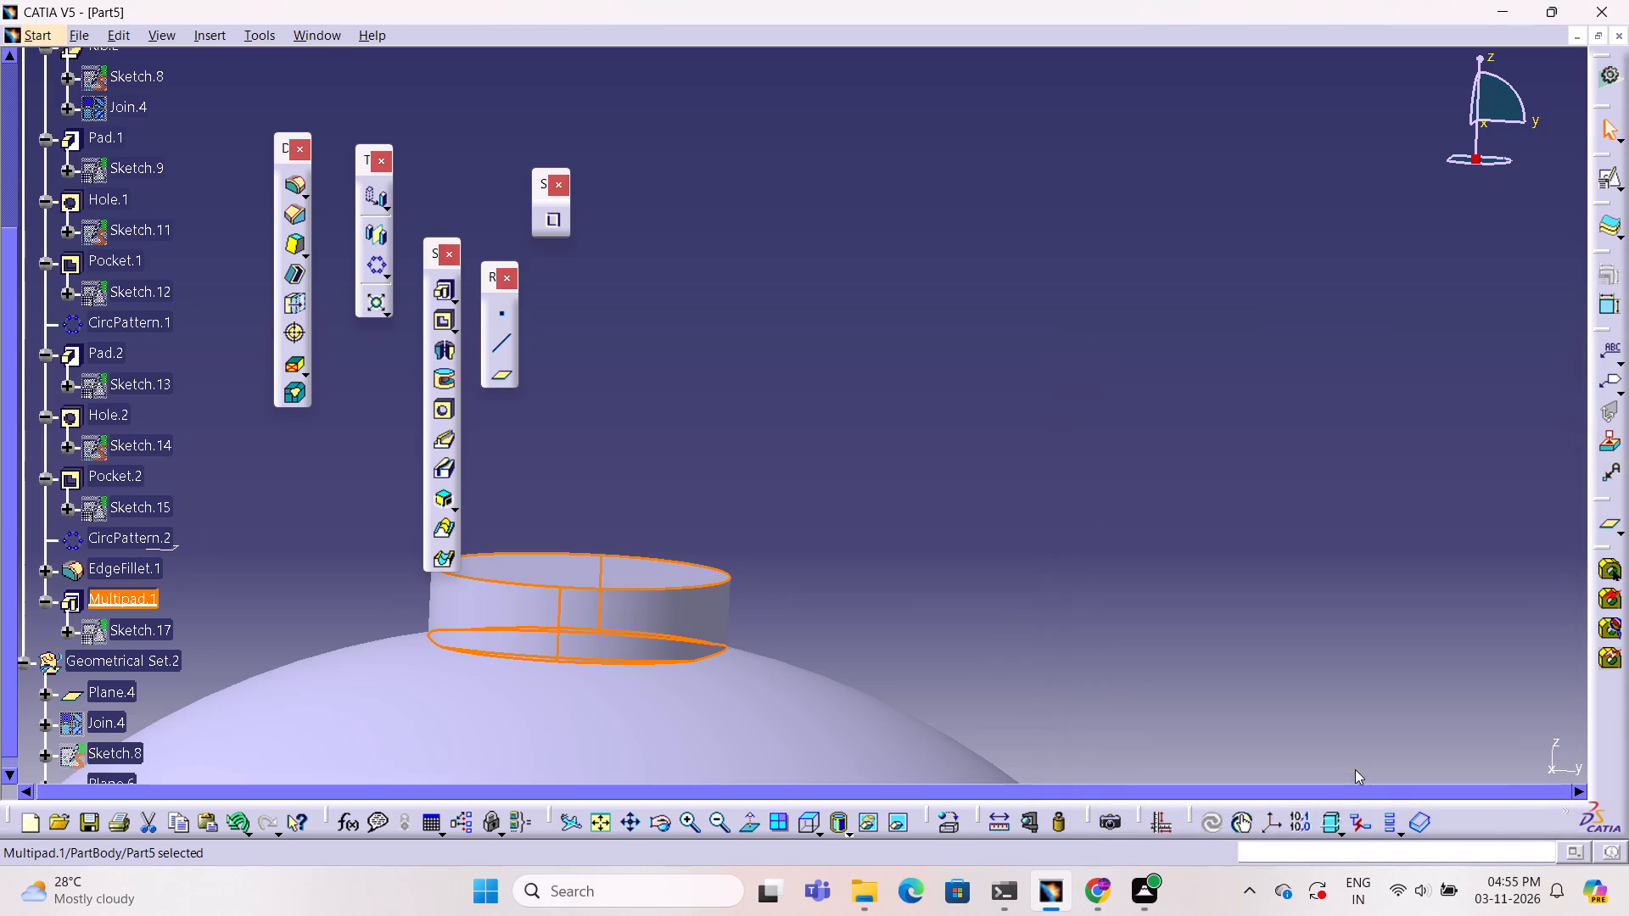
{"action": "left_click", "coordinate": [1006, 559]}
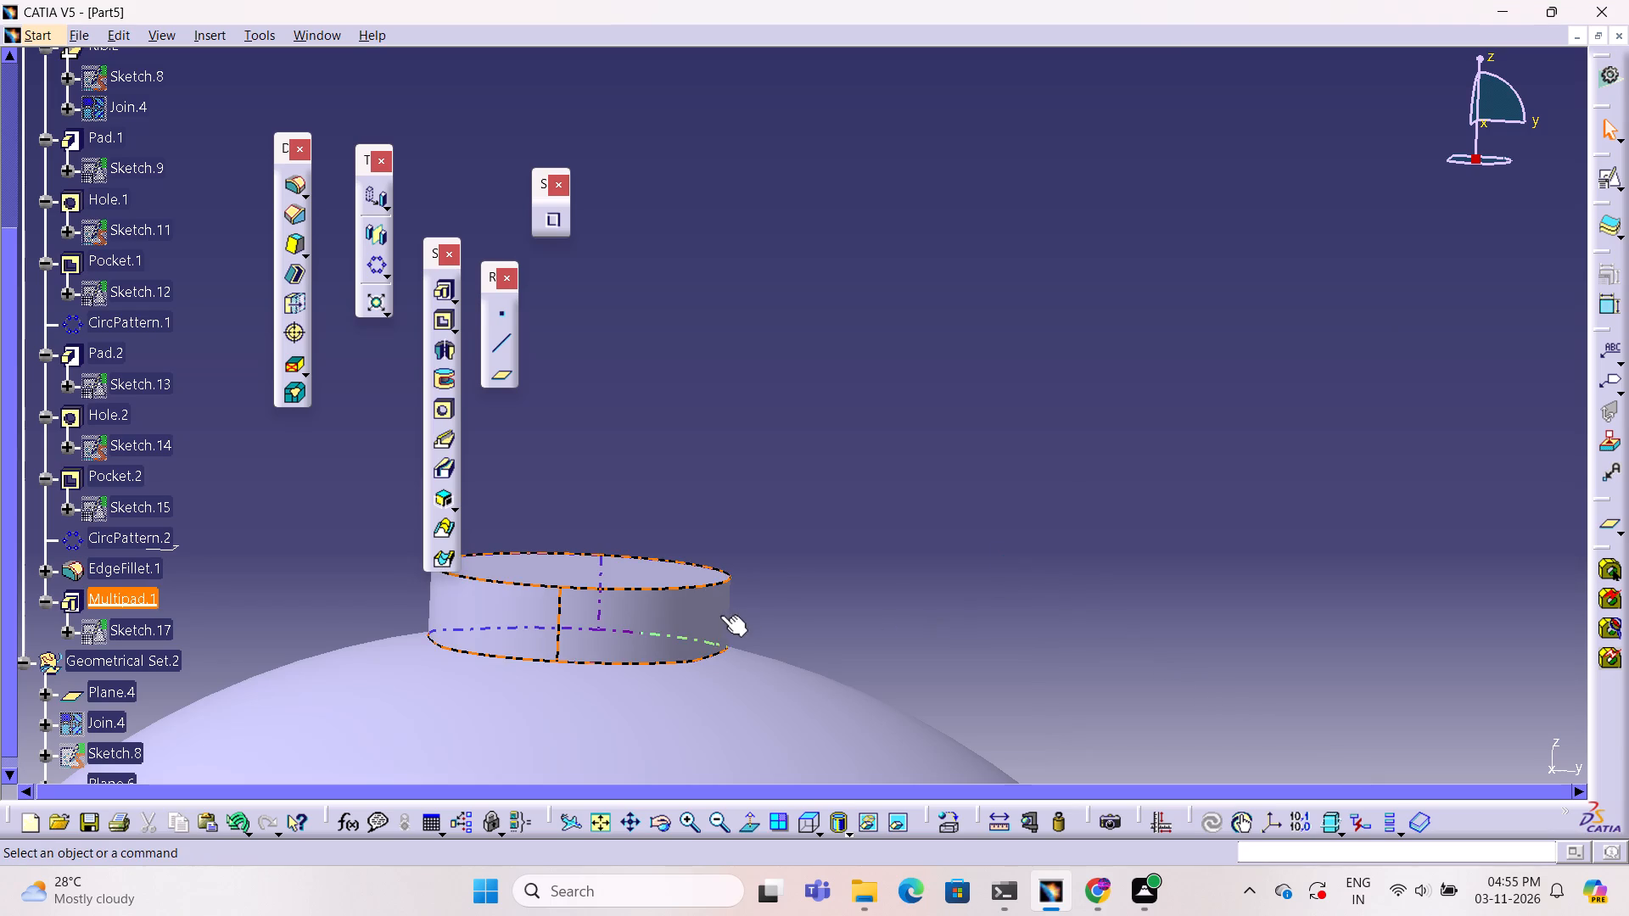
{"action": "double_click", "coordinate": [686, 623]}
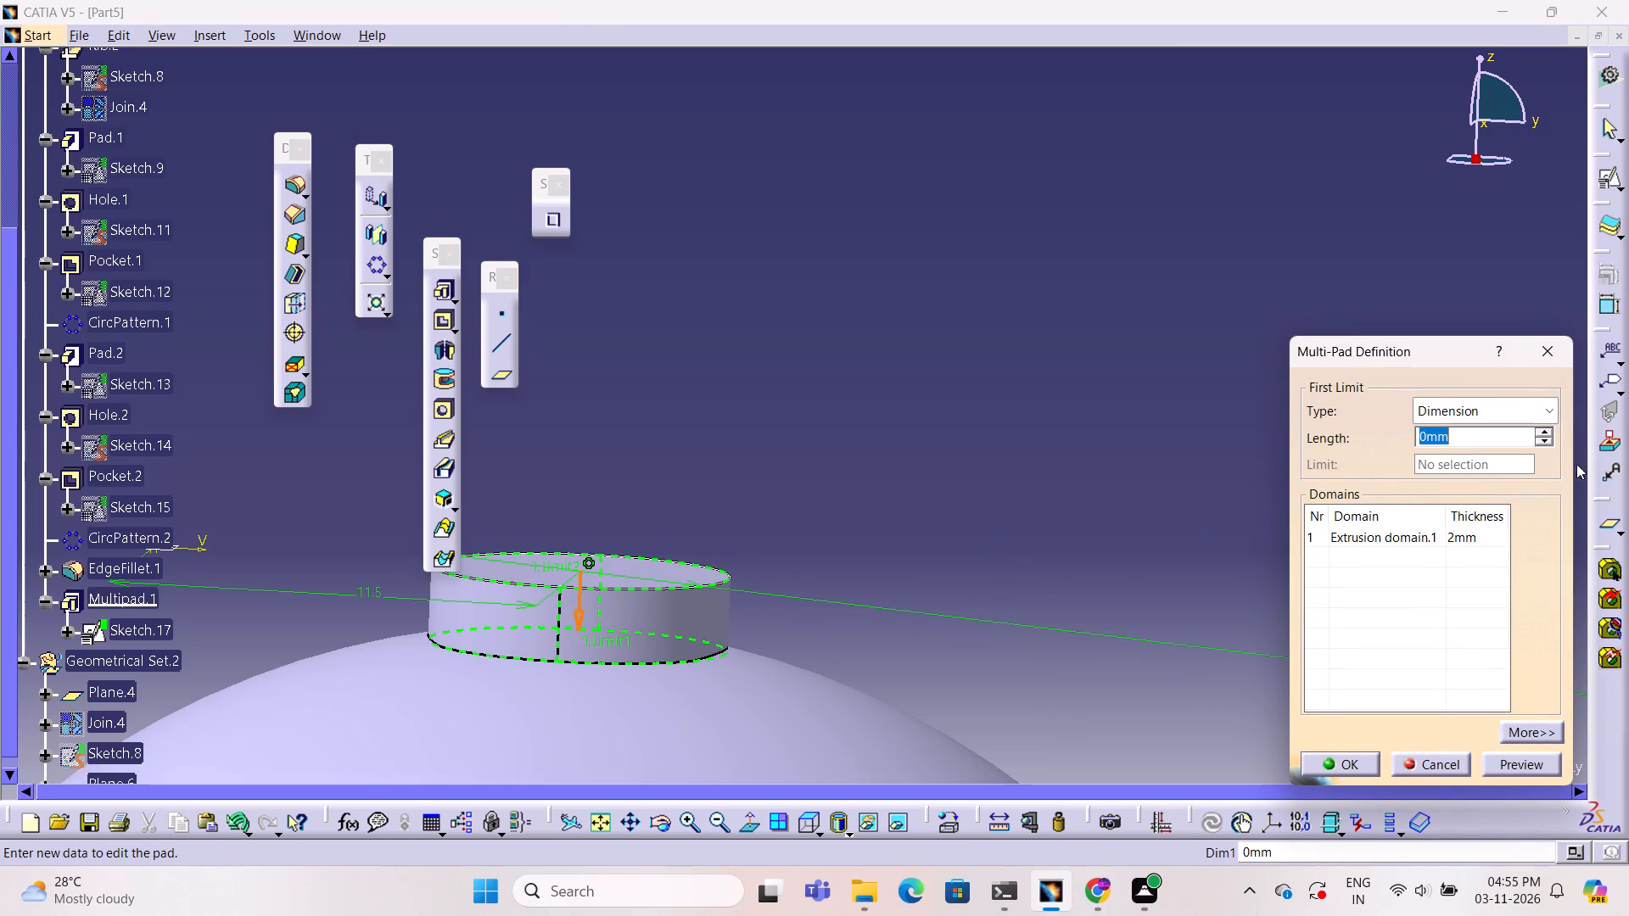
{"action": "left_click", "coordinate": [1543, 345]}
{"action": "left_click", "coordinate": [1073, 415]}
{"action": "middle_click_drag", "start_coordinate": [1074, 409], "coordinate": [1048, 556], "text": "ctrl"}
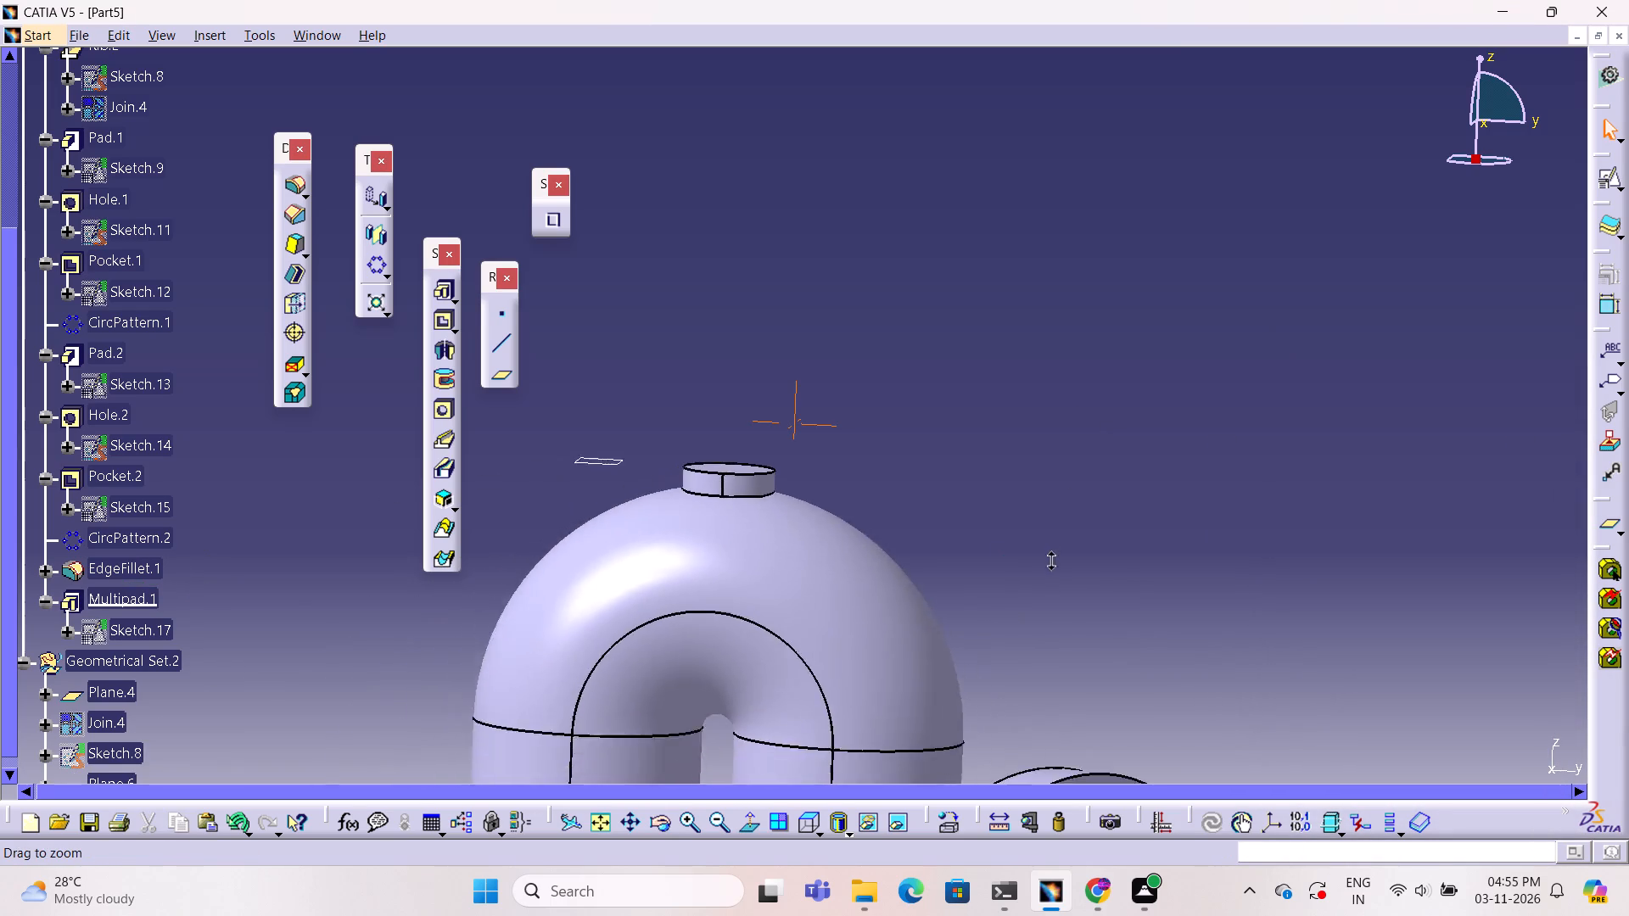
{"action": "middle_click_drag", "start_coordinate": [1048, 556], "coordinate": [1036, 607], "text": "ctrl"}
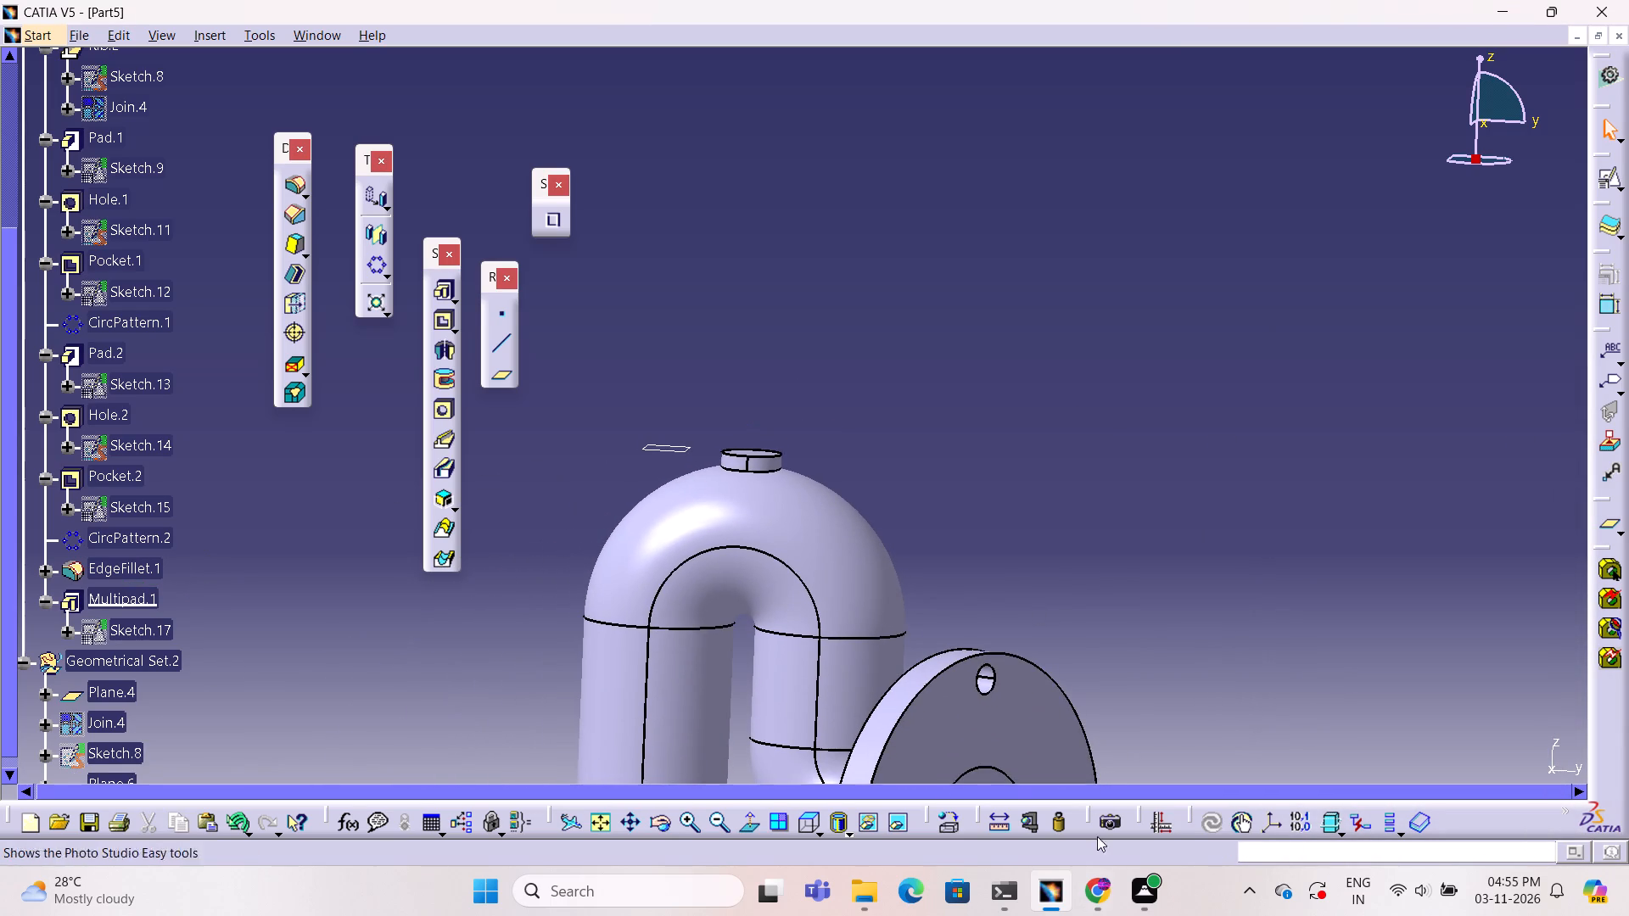
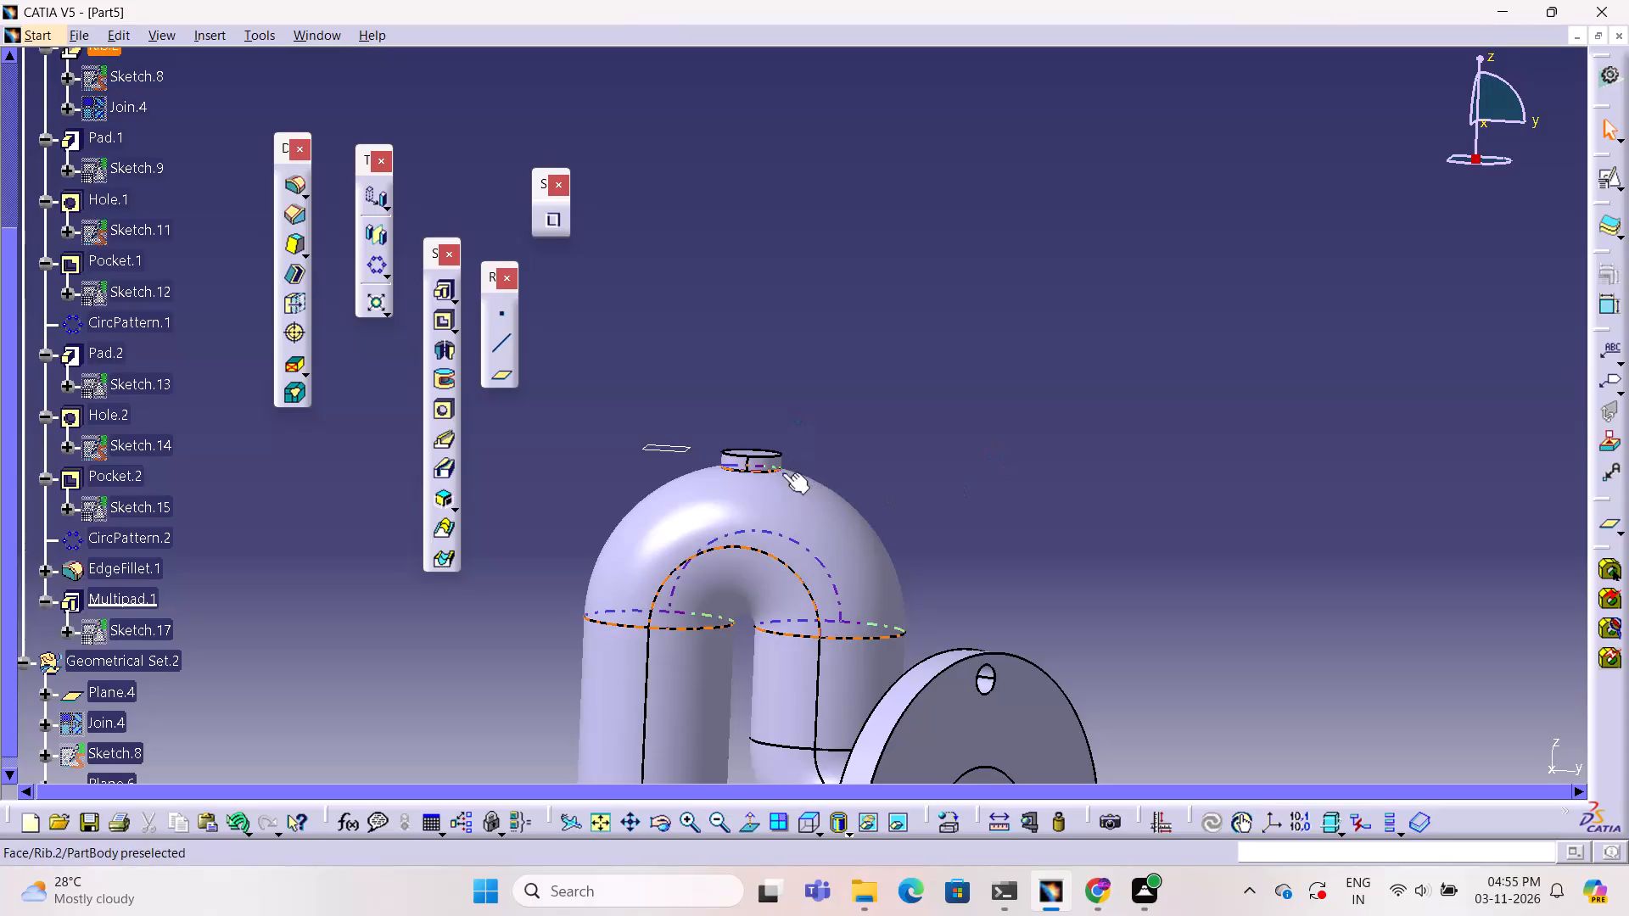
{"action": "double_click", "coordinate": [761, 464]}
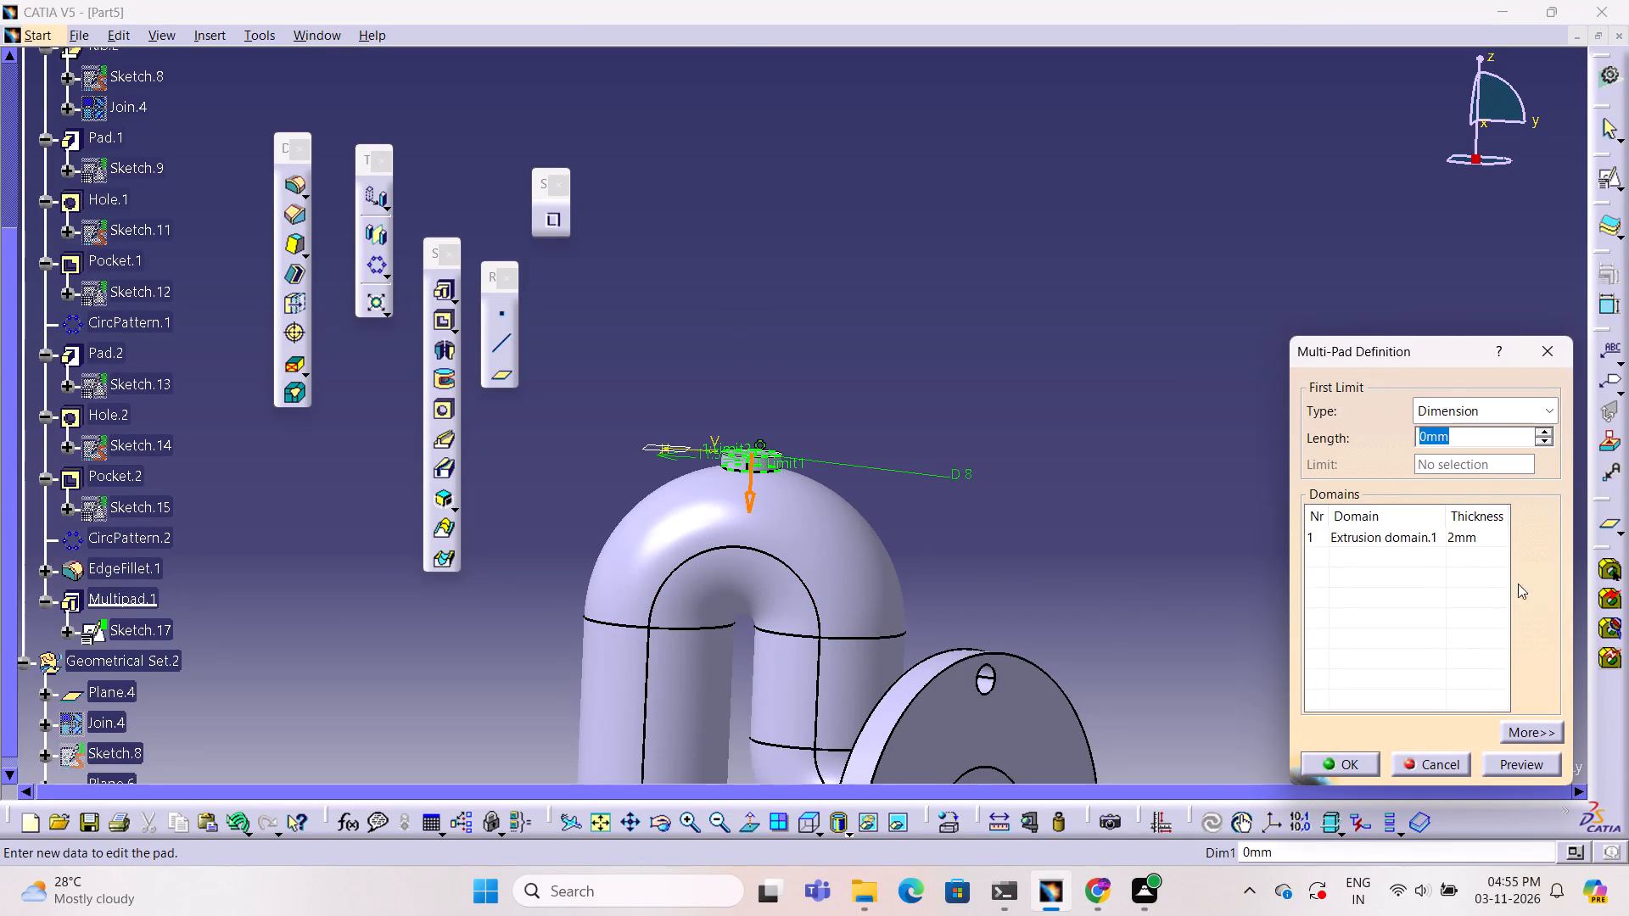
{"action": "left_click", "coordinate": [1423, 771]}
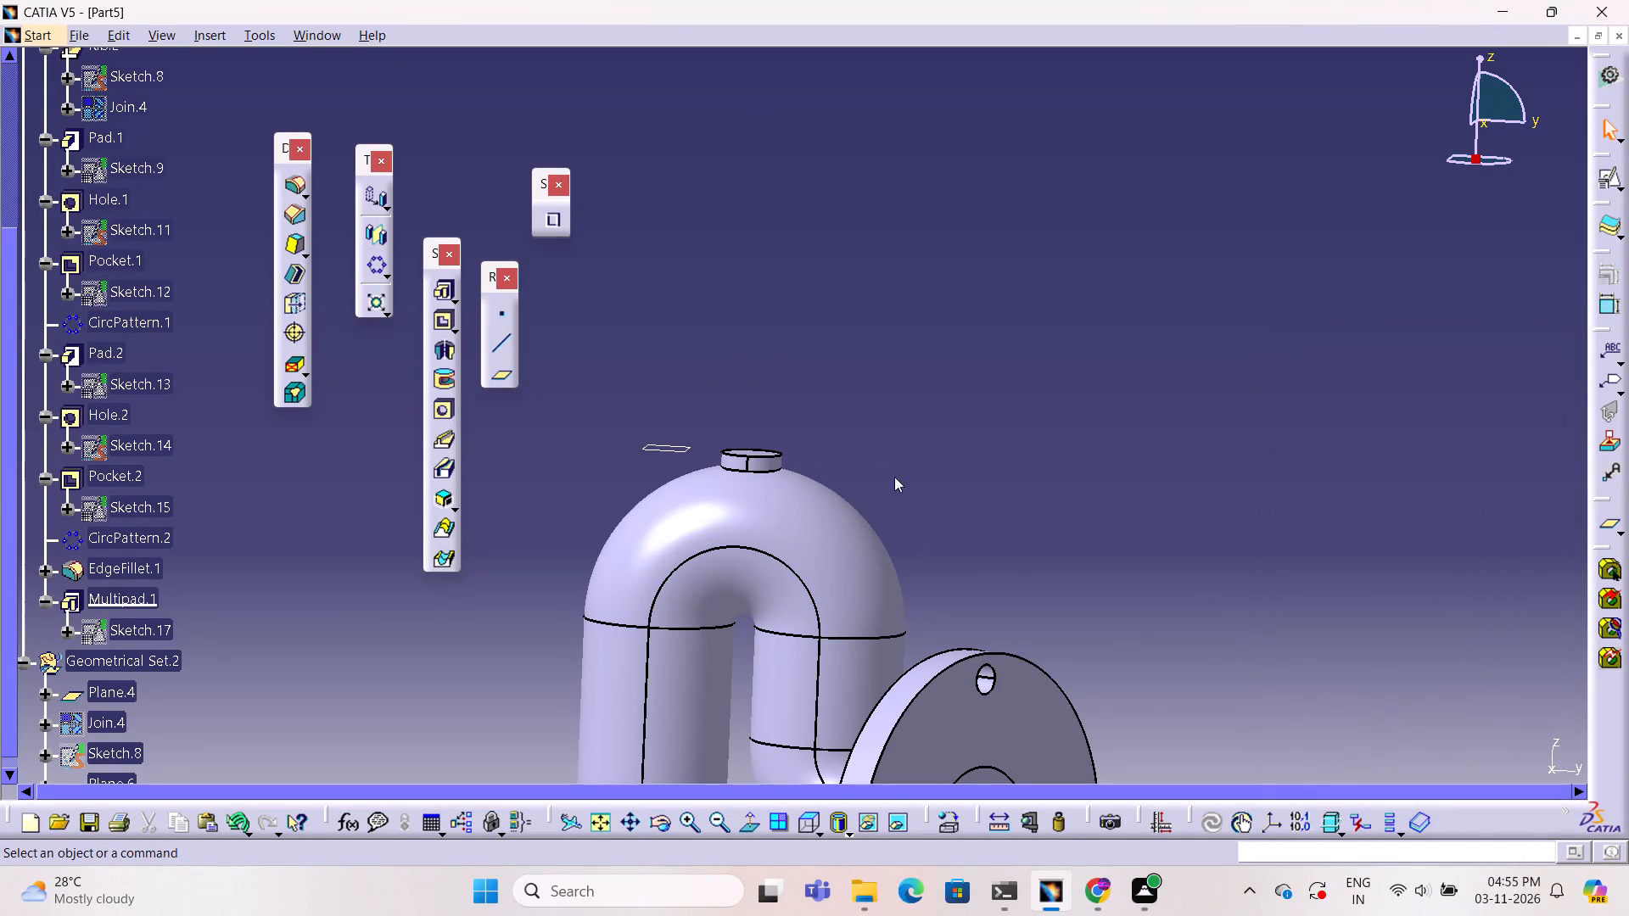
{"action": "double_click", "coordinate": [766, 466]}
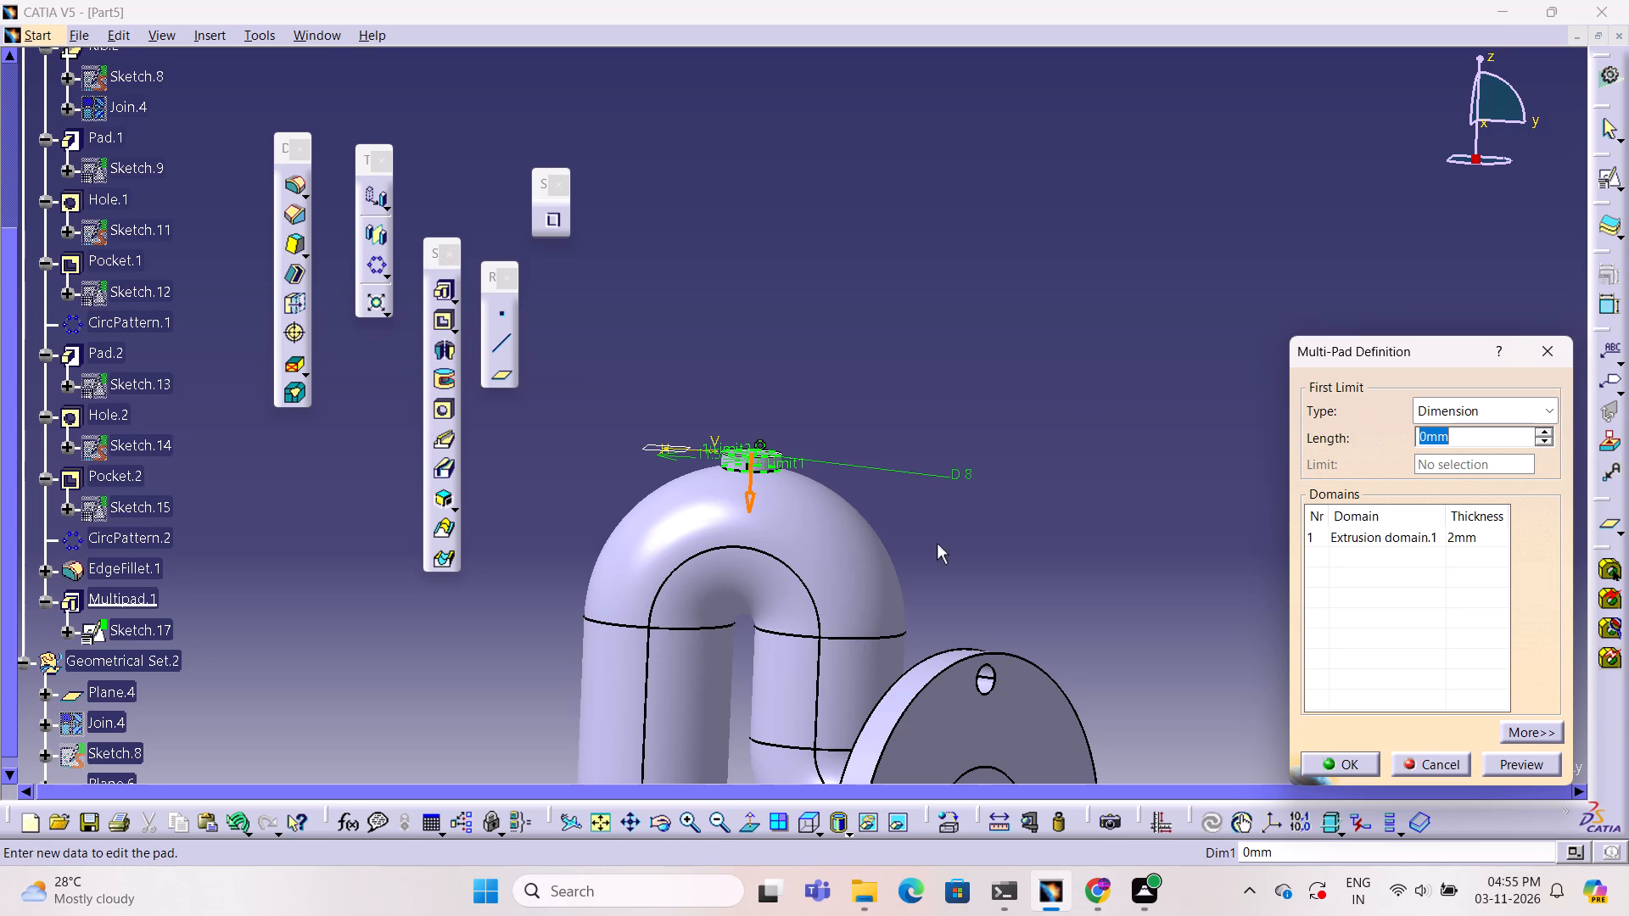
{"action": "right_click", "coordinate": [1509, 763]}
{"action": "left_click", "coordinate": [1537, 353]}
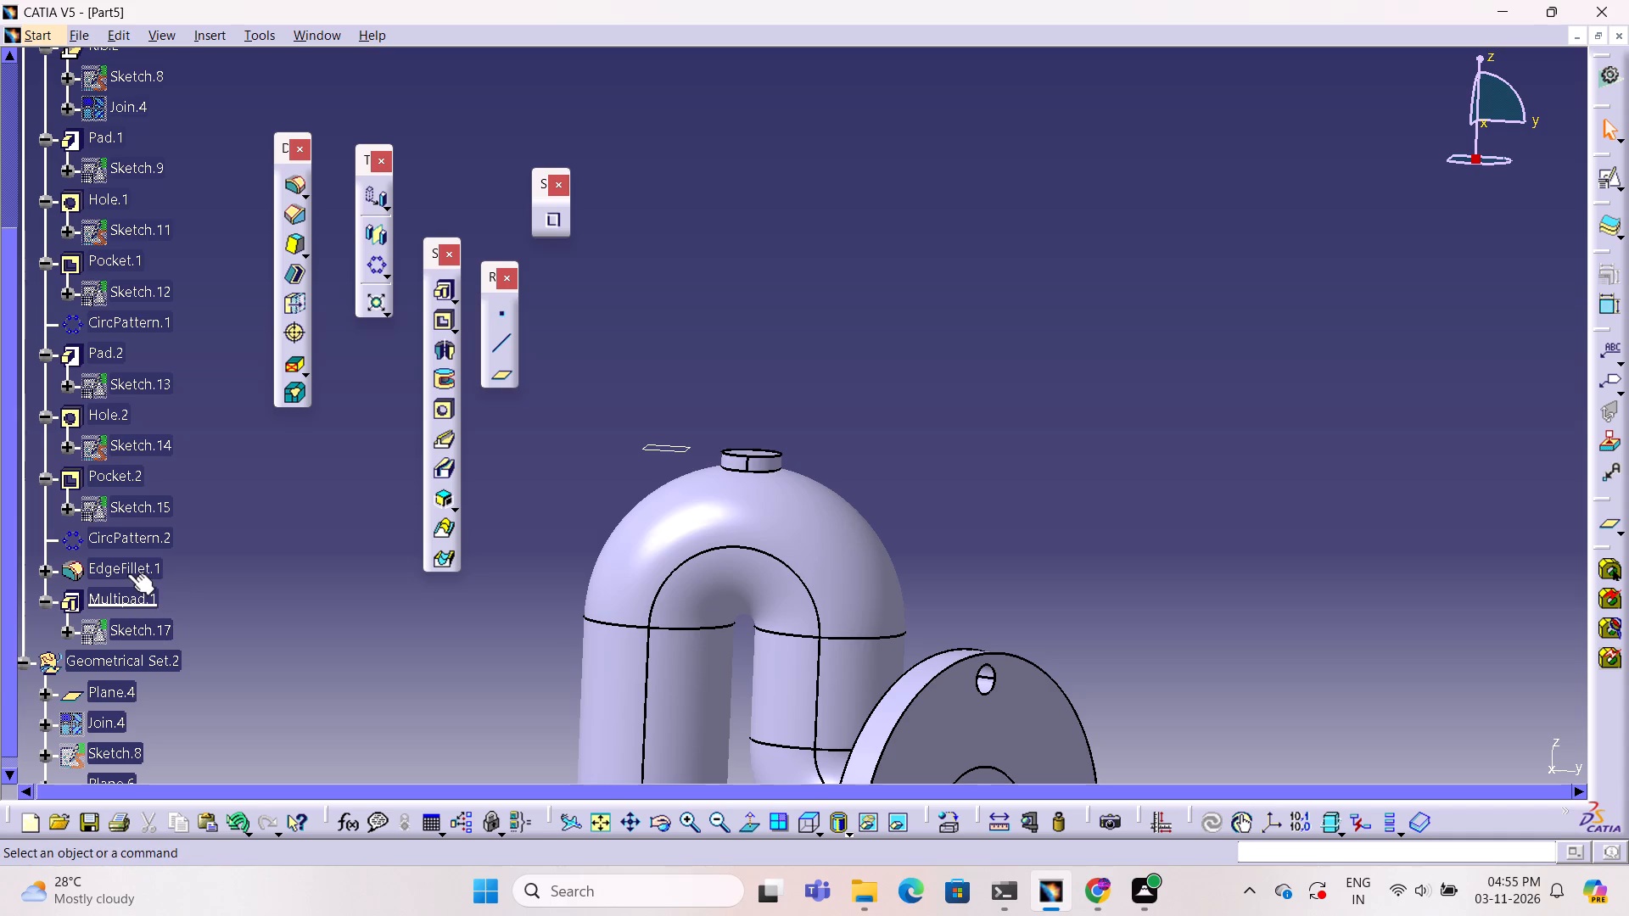
Delete the multi-pad on top of the bend while keeping its circle sketch.
{"action": "right_click", "coordinate": [141, 600]}
{"action": "right_click", "coordinate": [141, 600]}
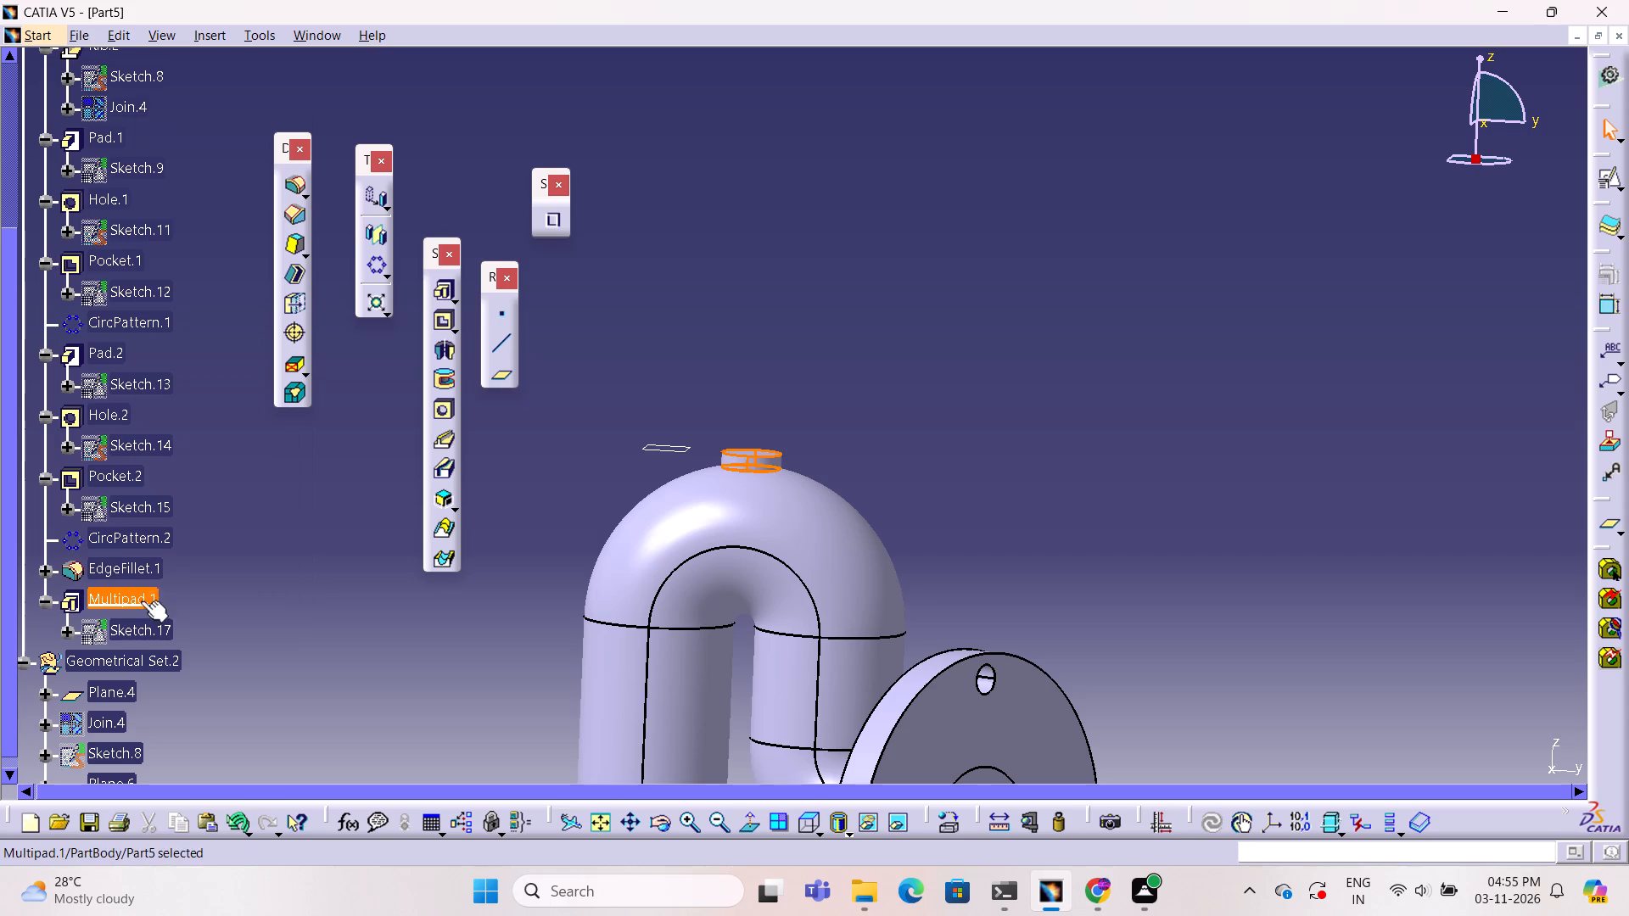
{"action": "right_click", "coordinate": [148, 596]}
{"action": "left_click", "coordinate": [201, 456]}
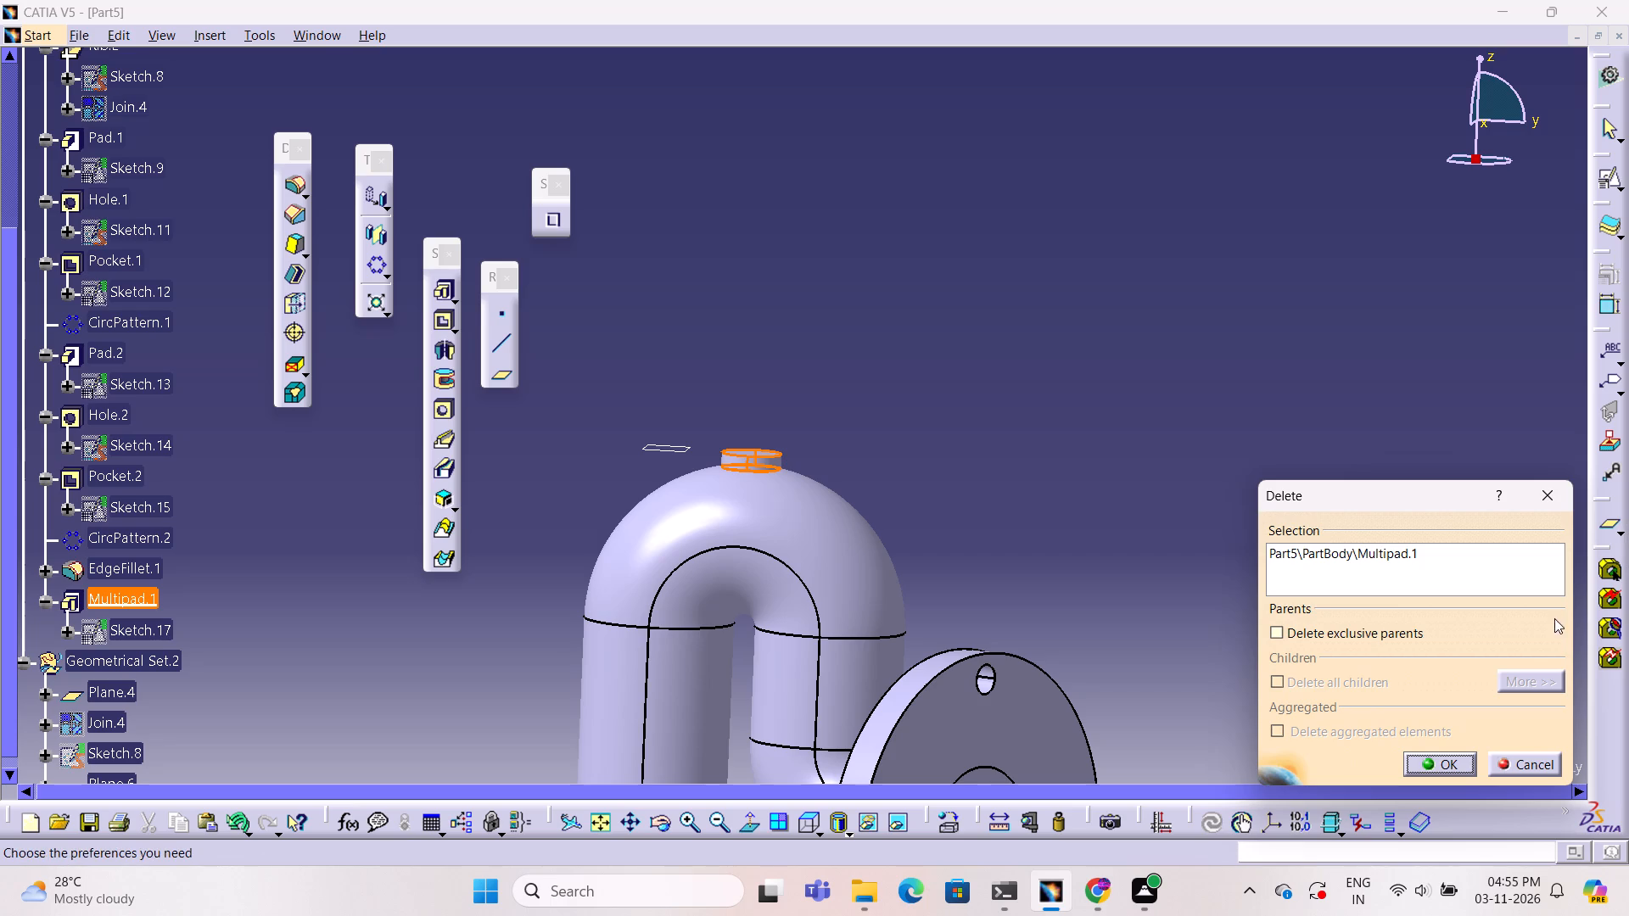
{"action": "left_click", "coordinate": [1462, 769]}
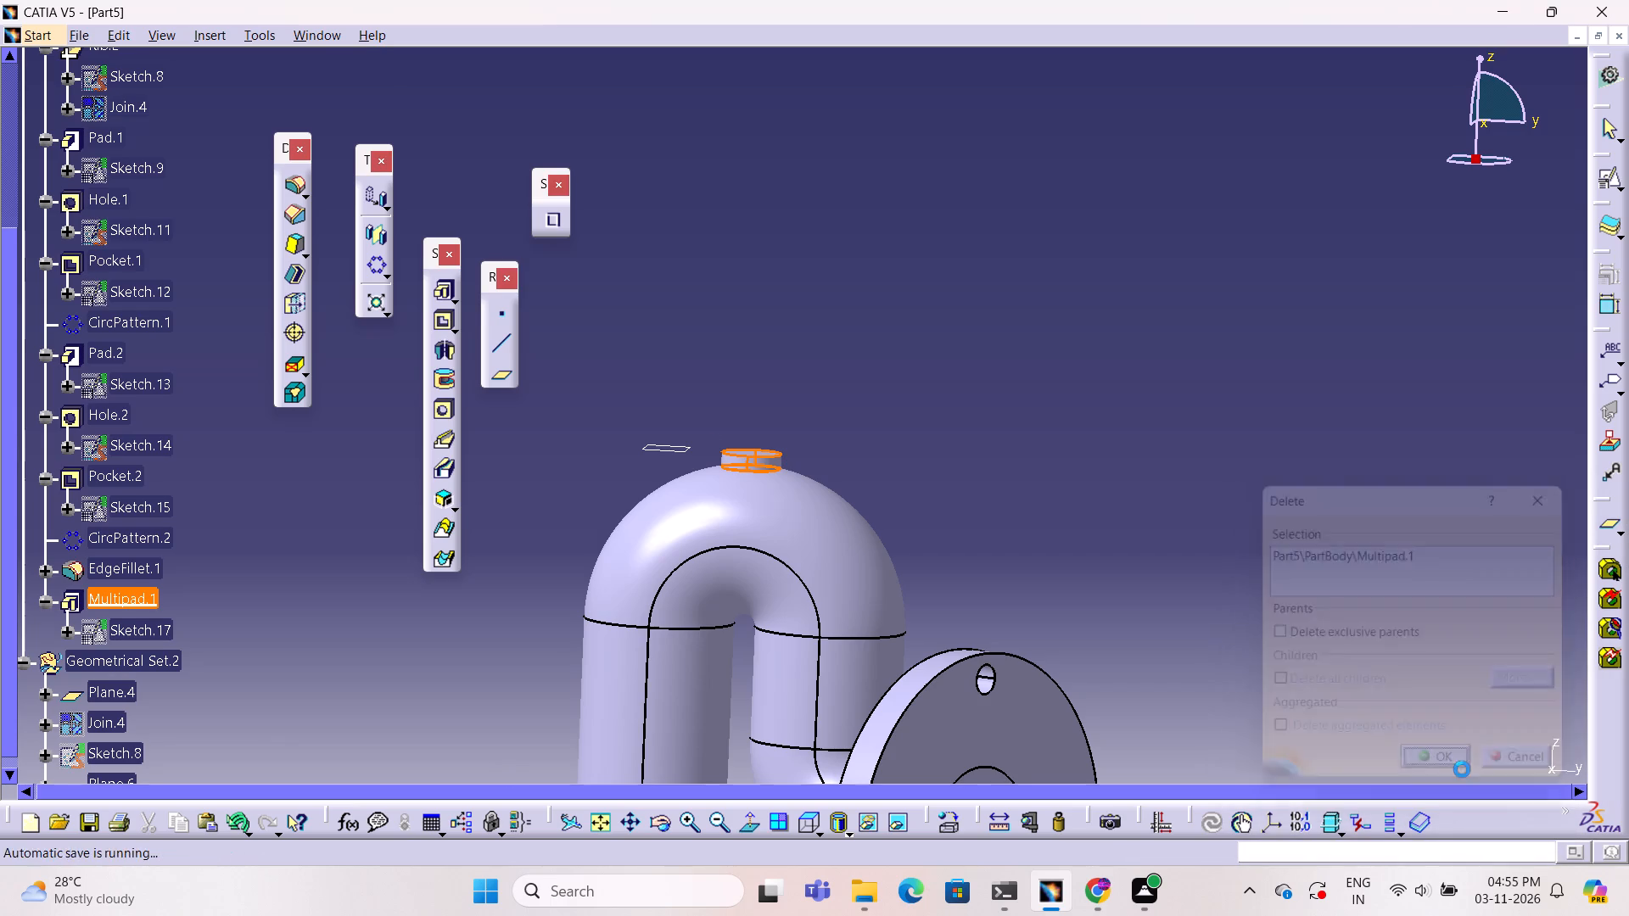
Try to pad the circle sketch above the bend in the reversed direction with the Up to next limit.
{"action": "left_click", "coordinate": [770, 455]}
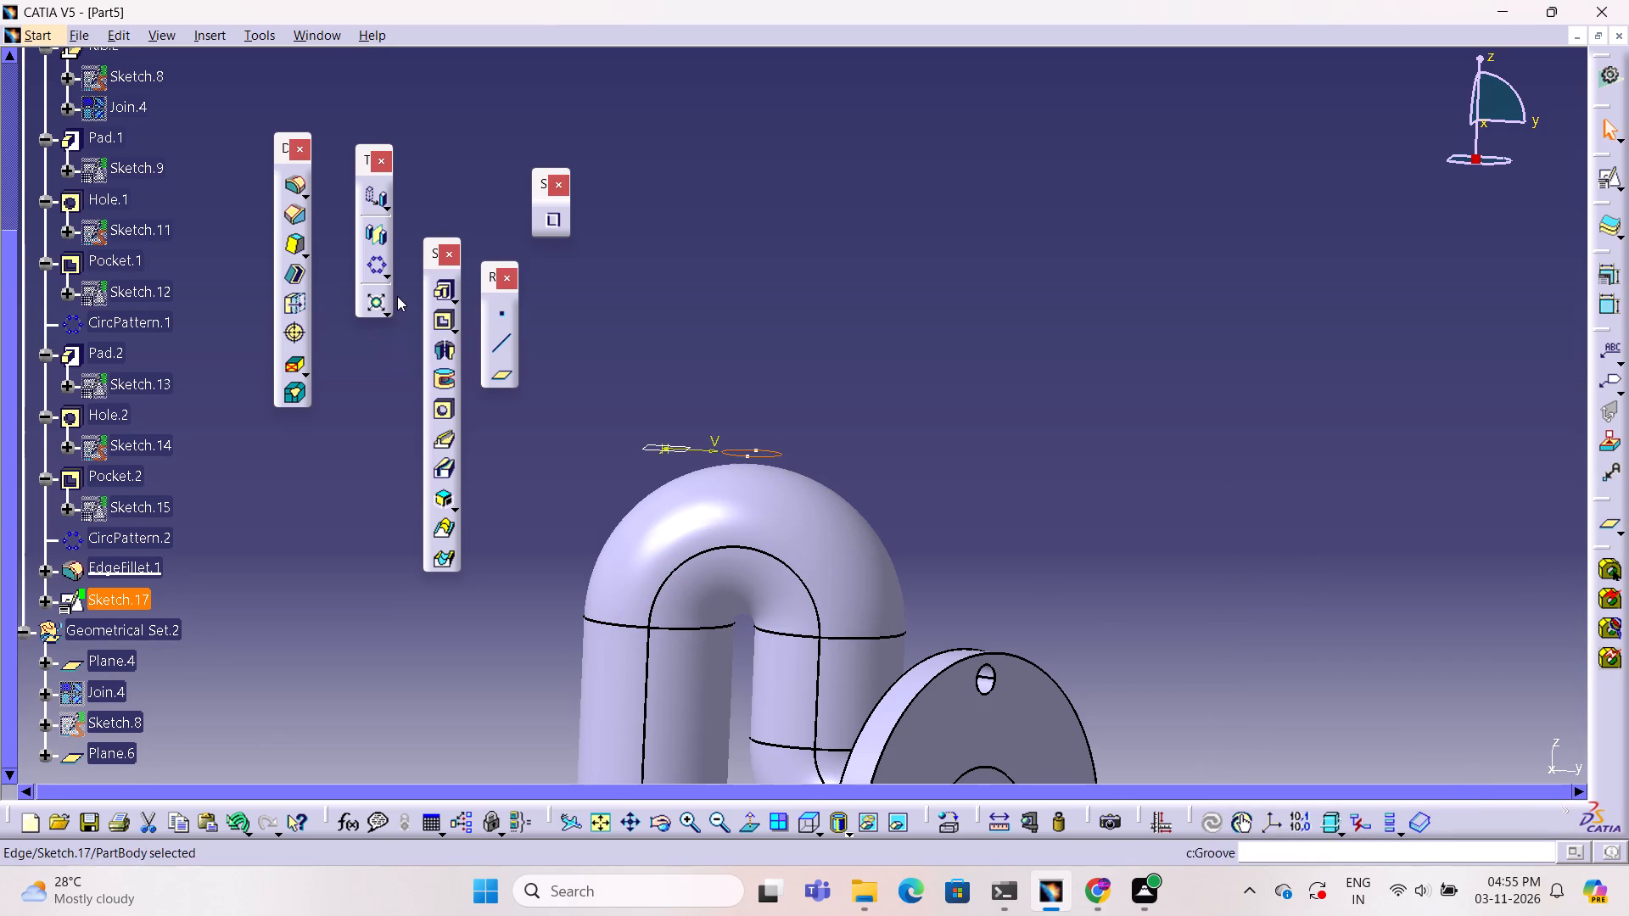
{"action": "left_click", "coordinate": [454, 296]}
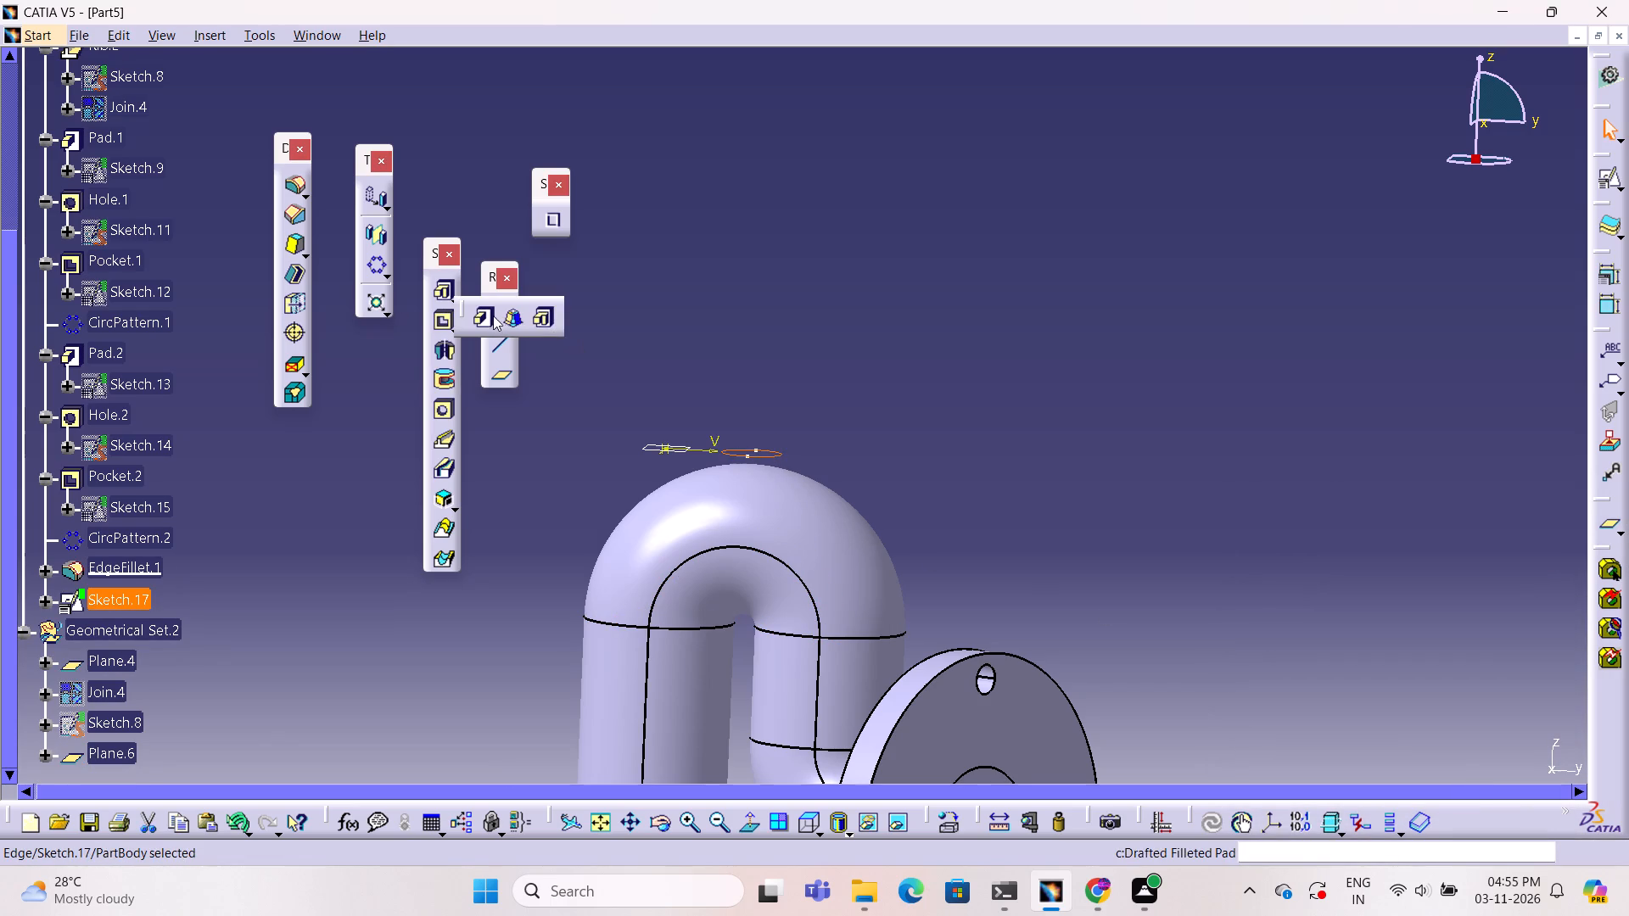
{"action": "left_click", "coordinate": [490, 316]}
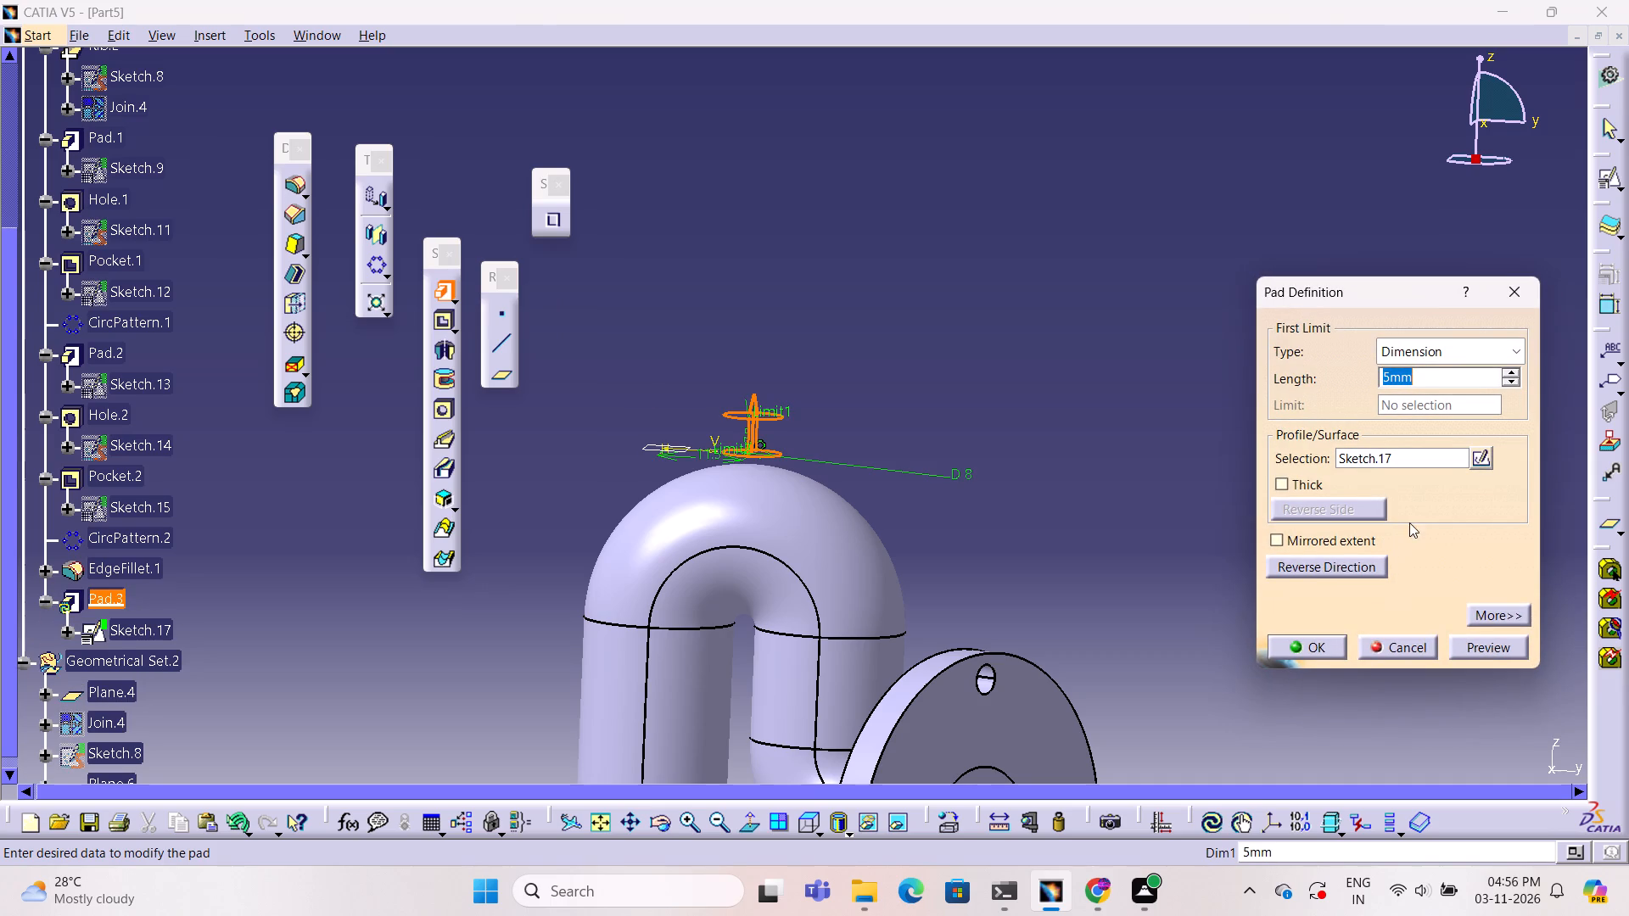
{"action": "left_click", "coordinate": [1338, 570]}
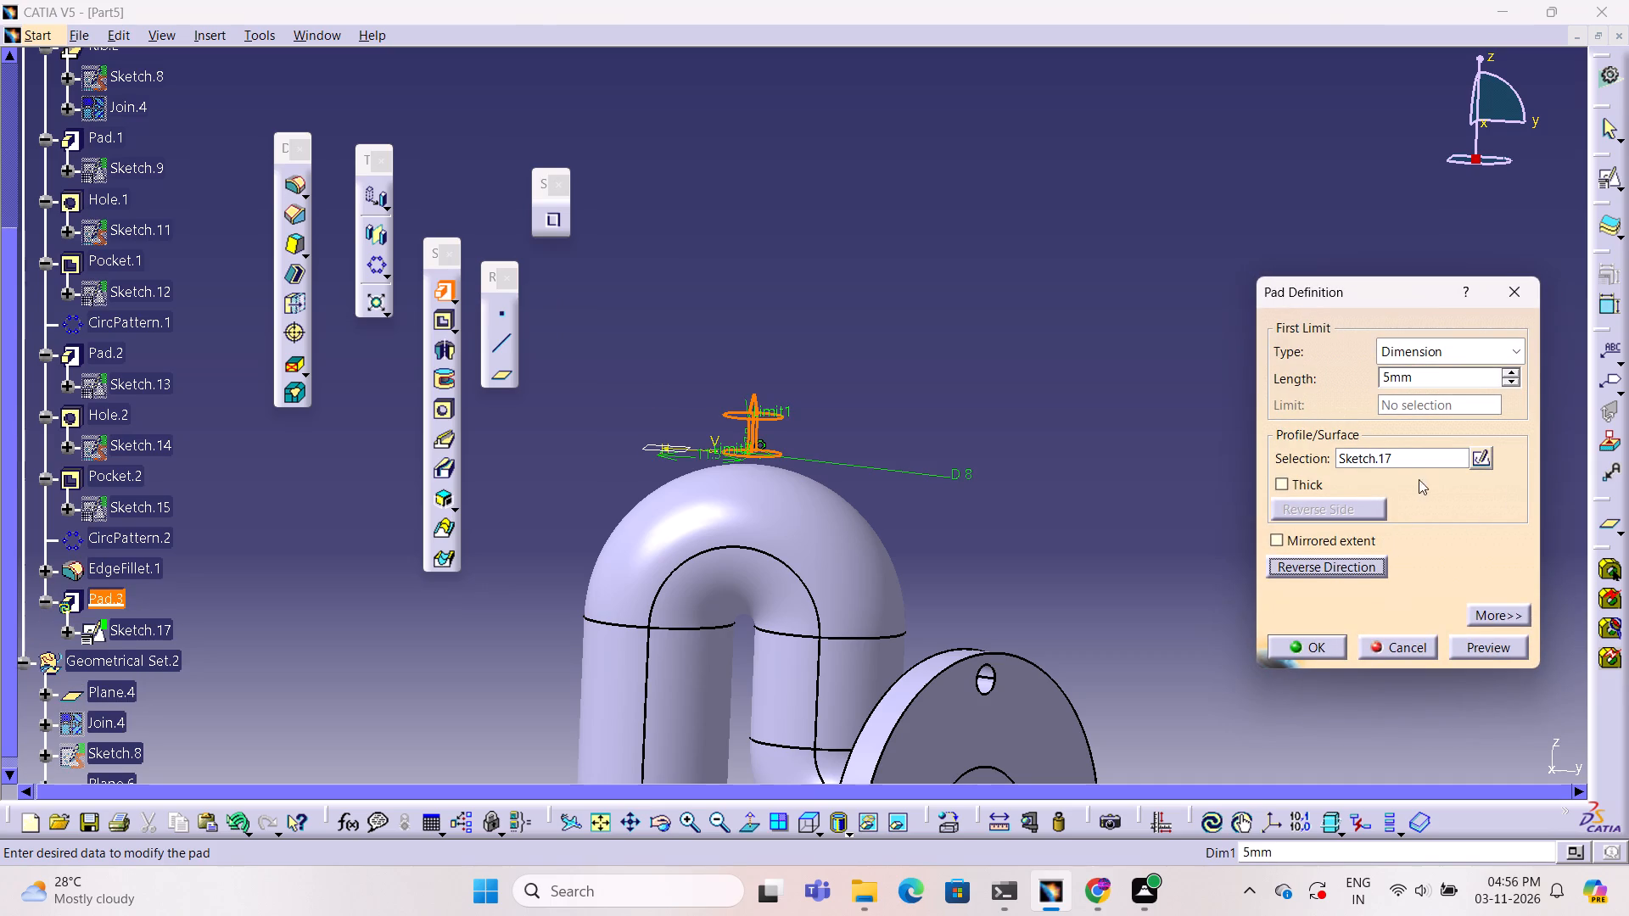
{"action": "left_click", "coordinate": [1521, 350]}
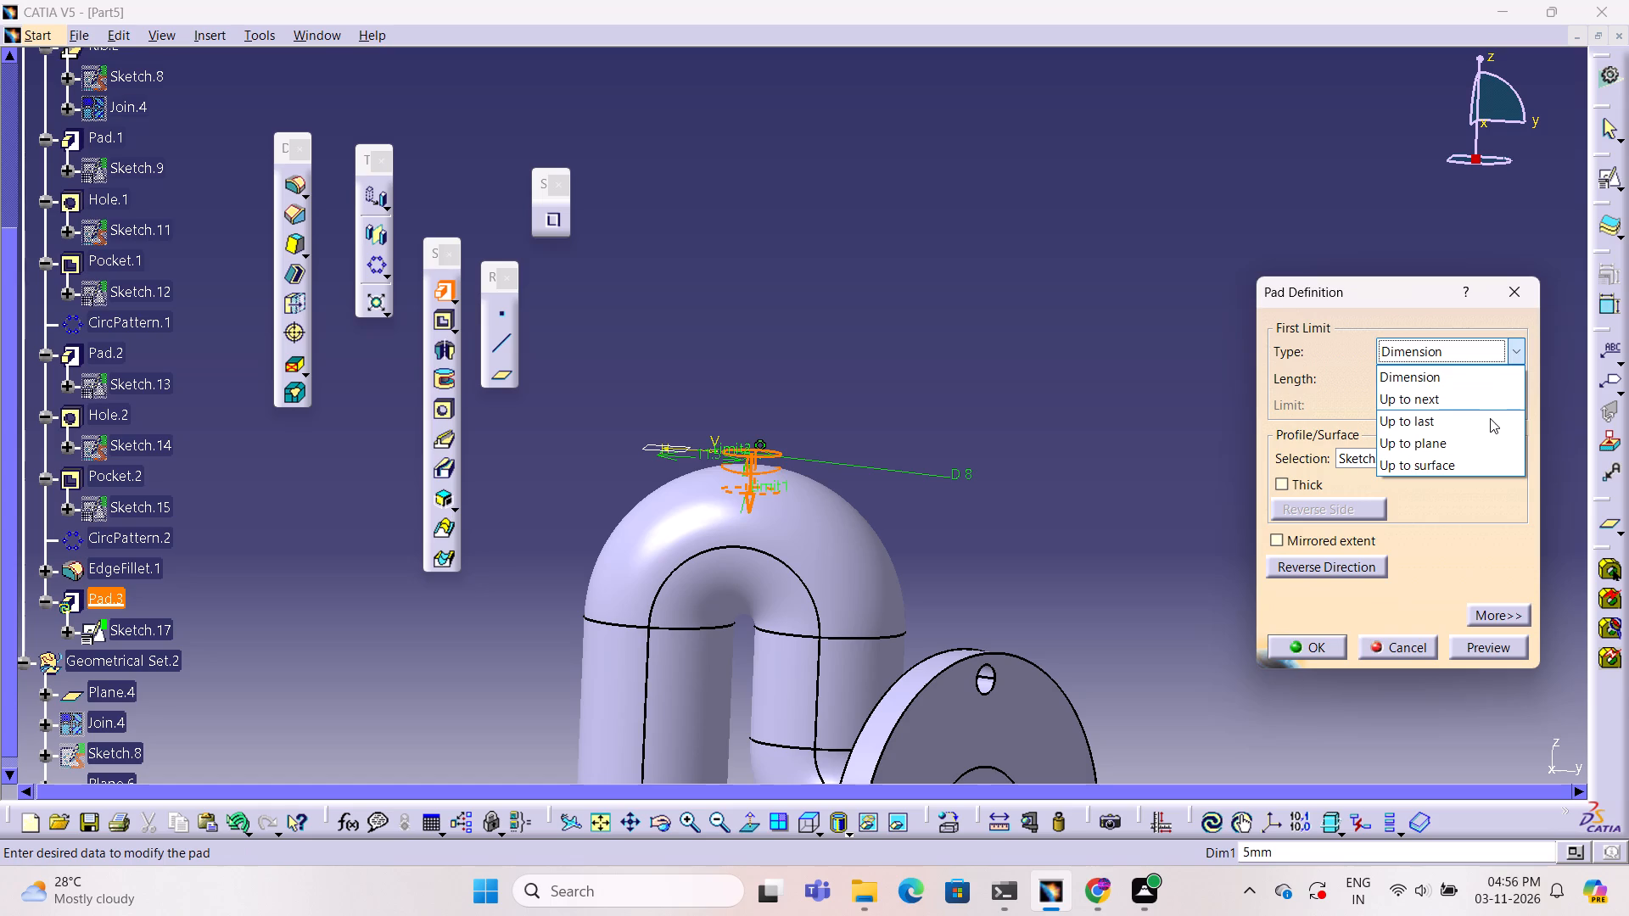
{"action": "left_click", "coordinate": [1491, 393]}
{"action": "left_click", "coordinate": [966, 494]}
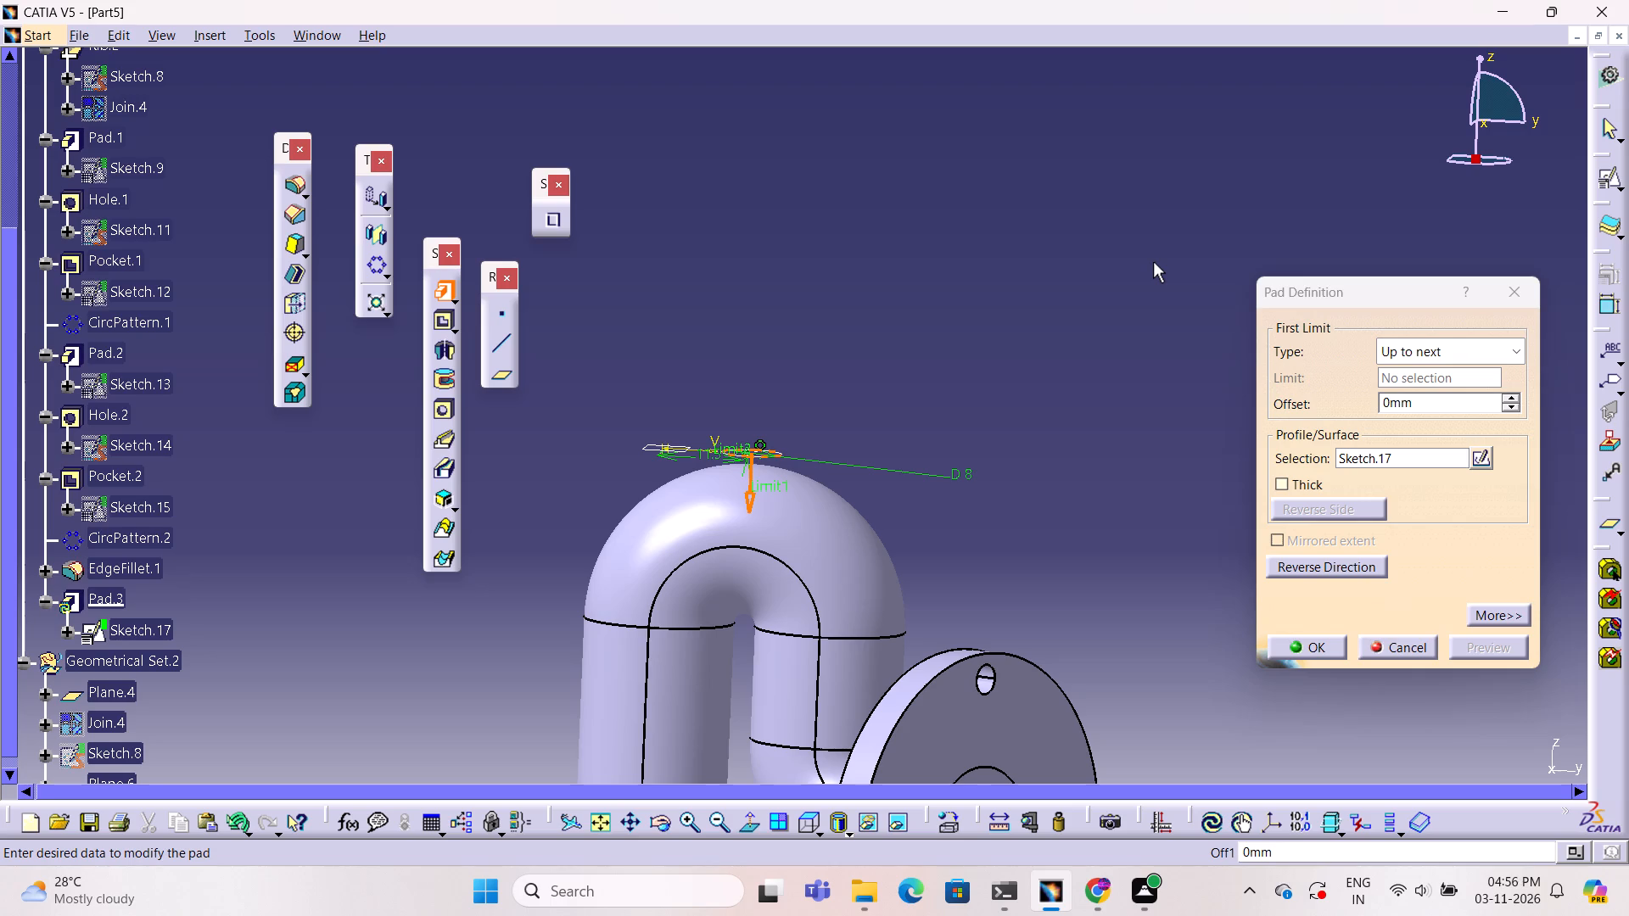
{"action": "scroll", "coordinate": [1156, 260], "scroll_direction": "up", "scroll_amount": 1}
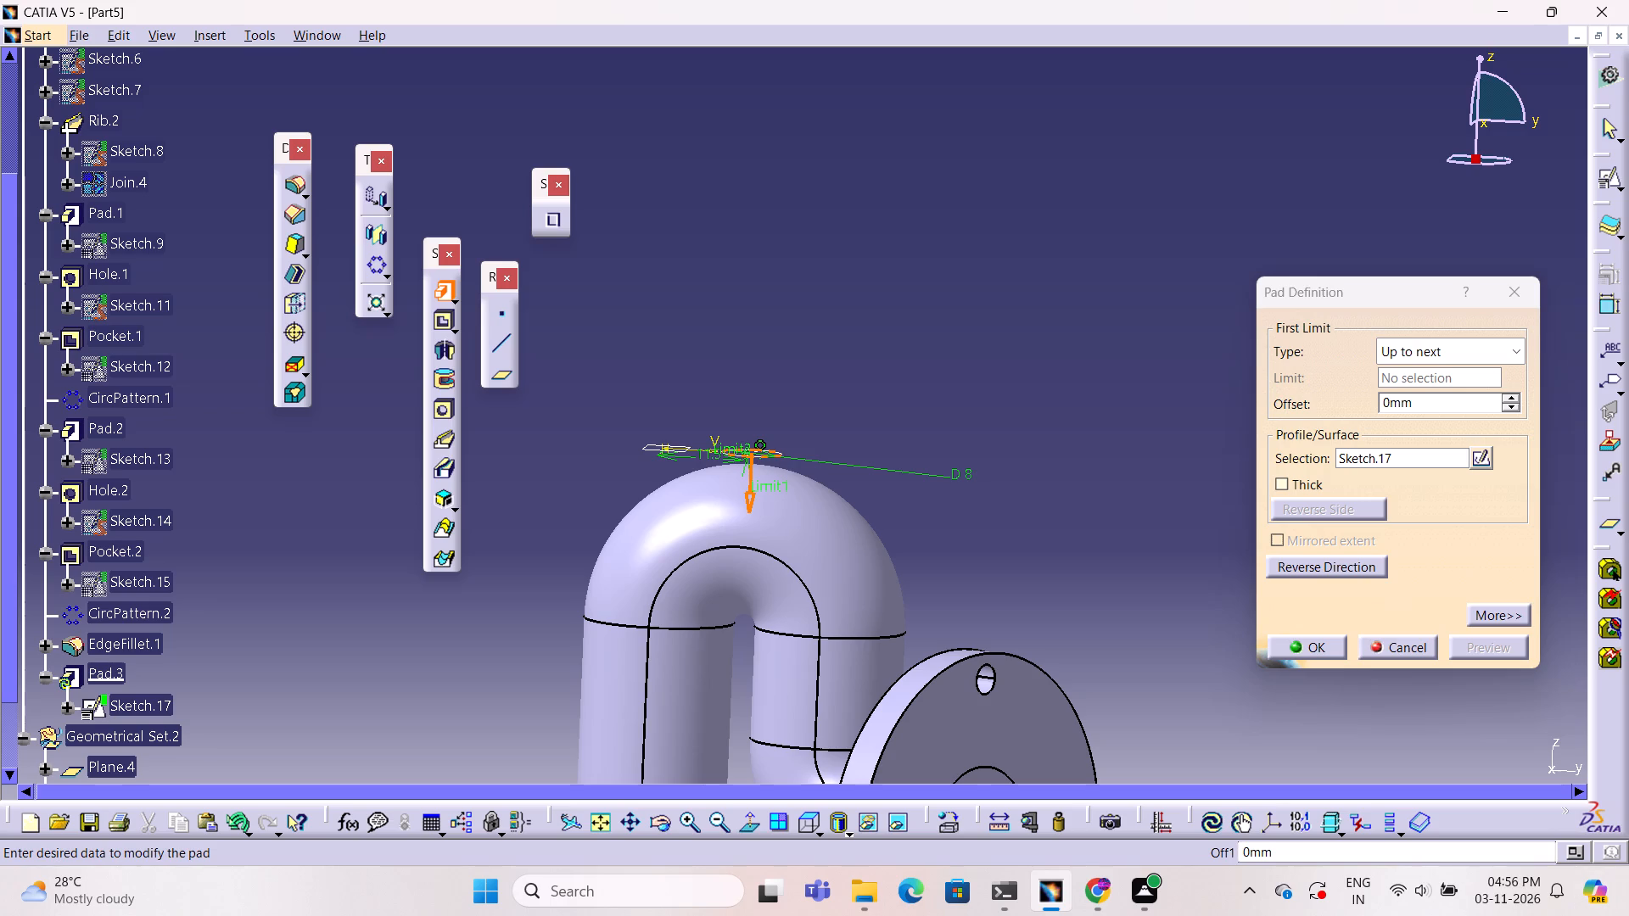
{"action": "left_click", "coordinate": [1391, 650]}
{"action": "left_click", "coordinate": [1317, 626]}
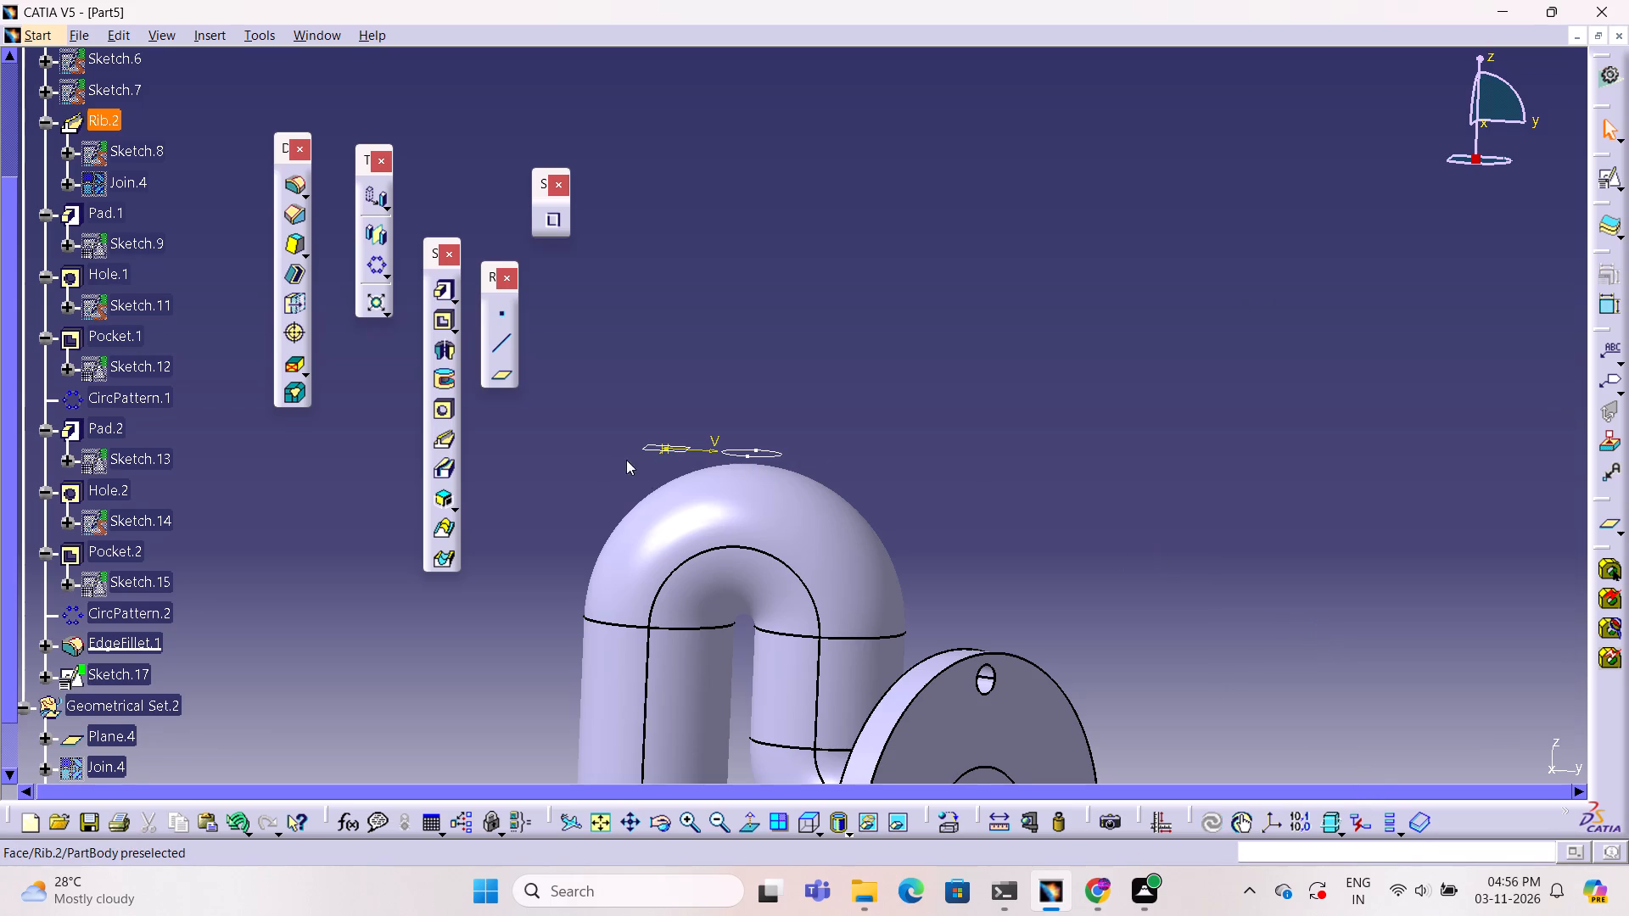
Pad the circle sketch above the bend 2 mm in the reversed direction, toward the pipe.
{"action": "left_click", "coordinate": [774, 454]}
{"action": "left_click", "coordinate": [439, 293]}
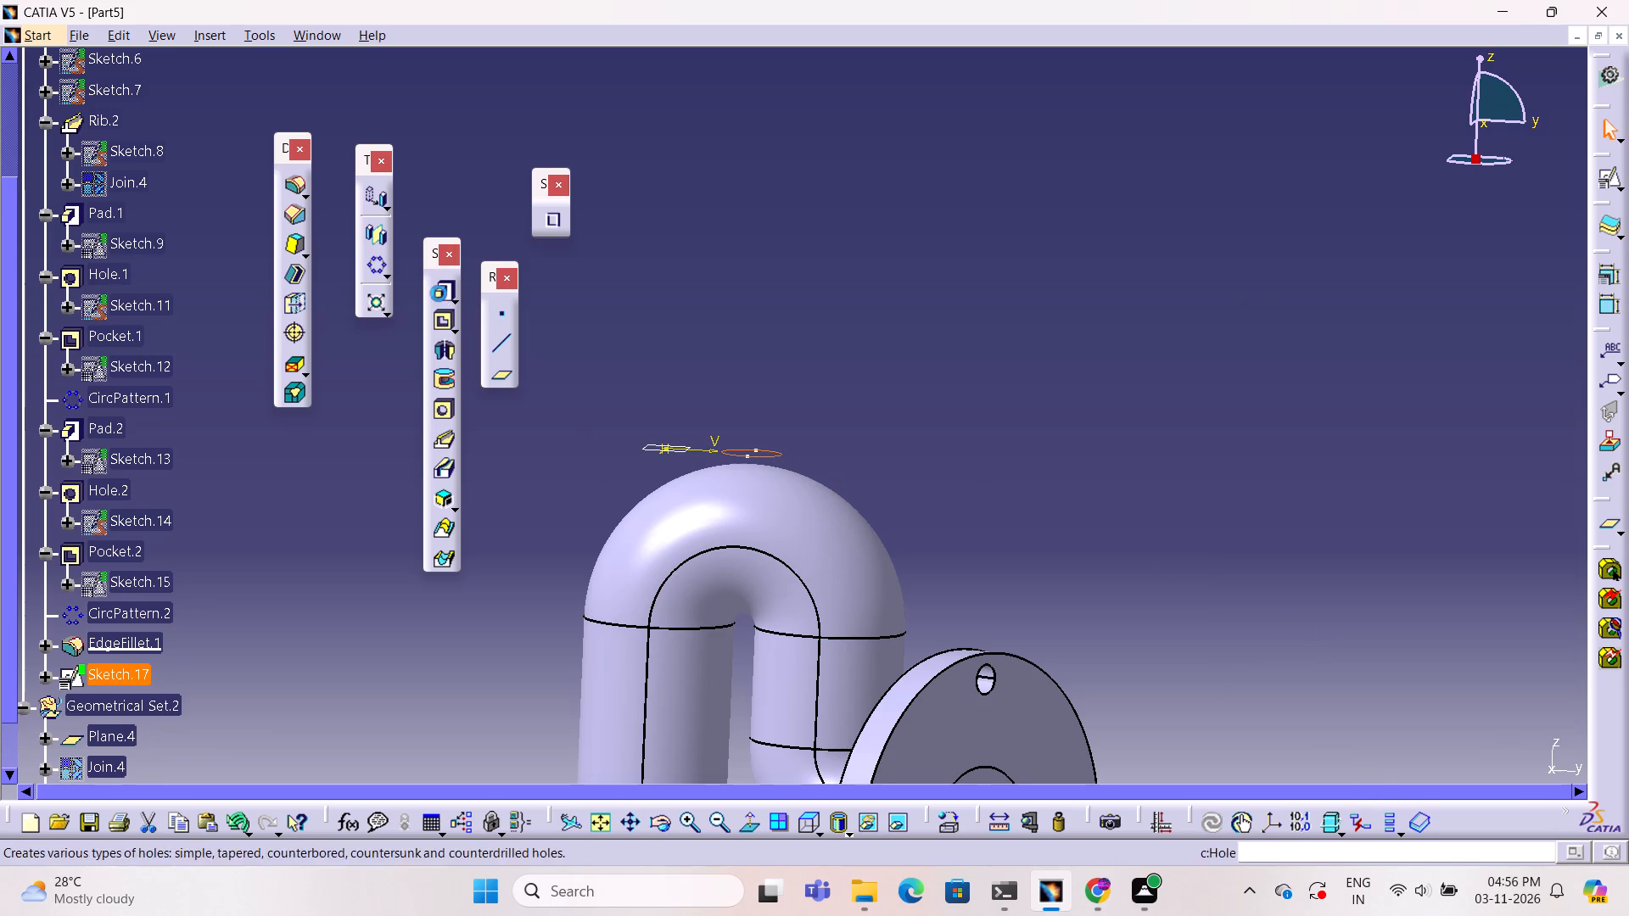
{"action": "left_click", "coordinate": [1363, 562]}
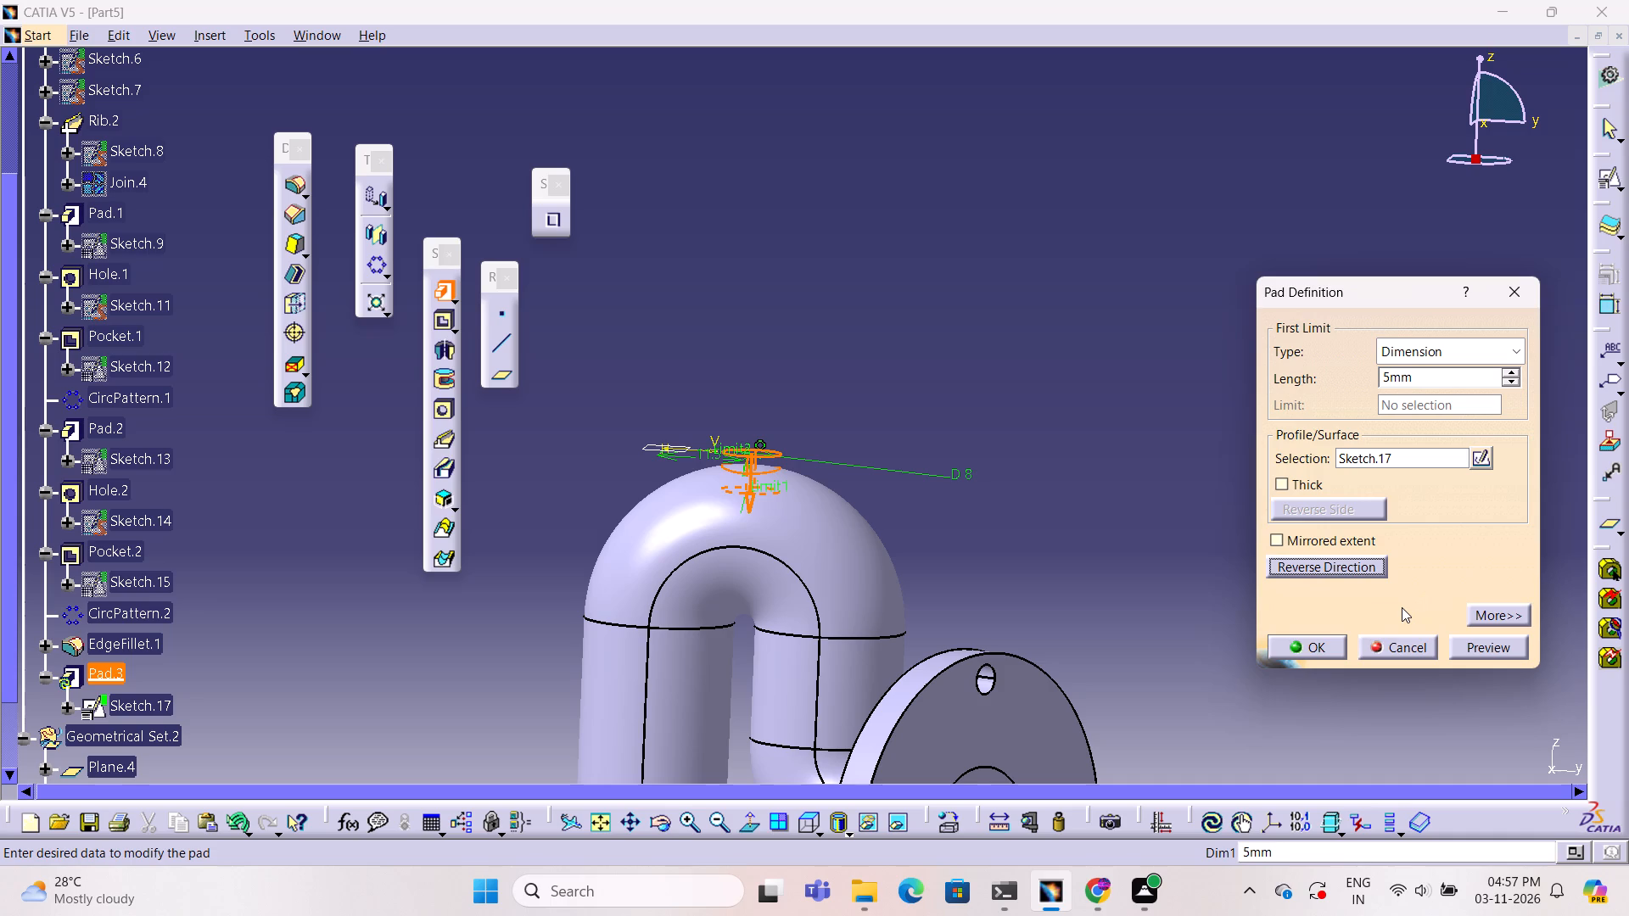
{"action": "left_click", "coordinate": [1402, 607]}
{"action": "triple_click", "coordinate": [1512, 383]}
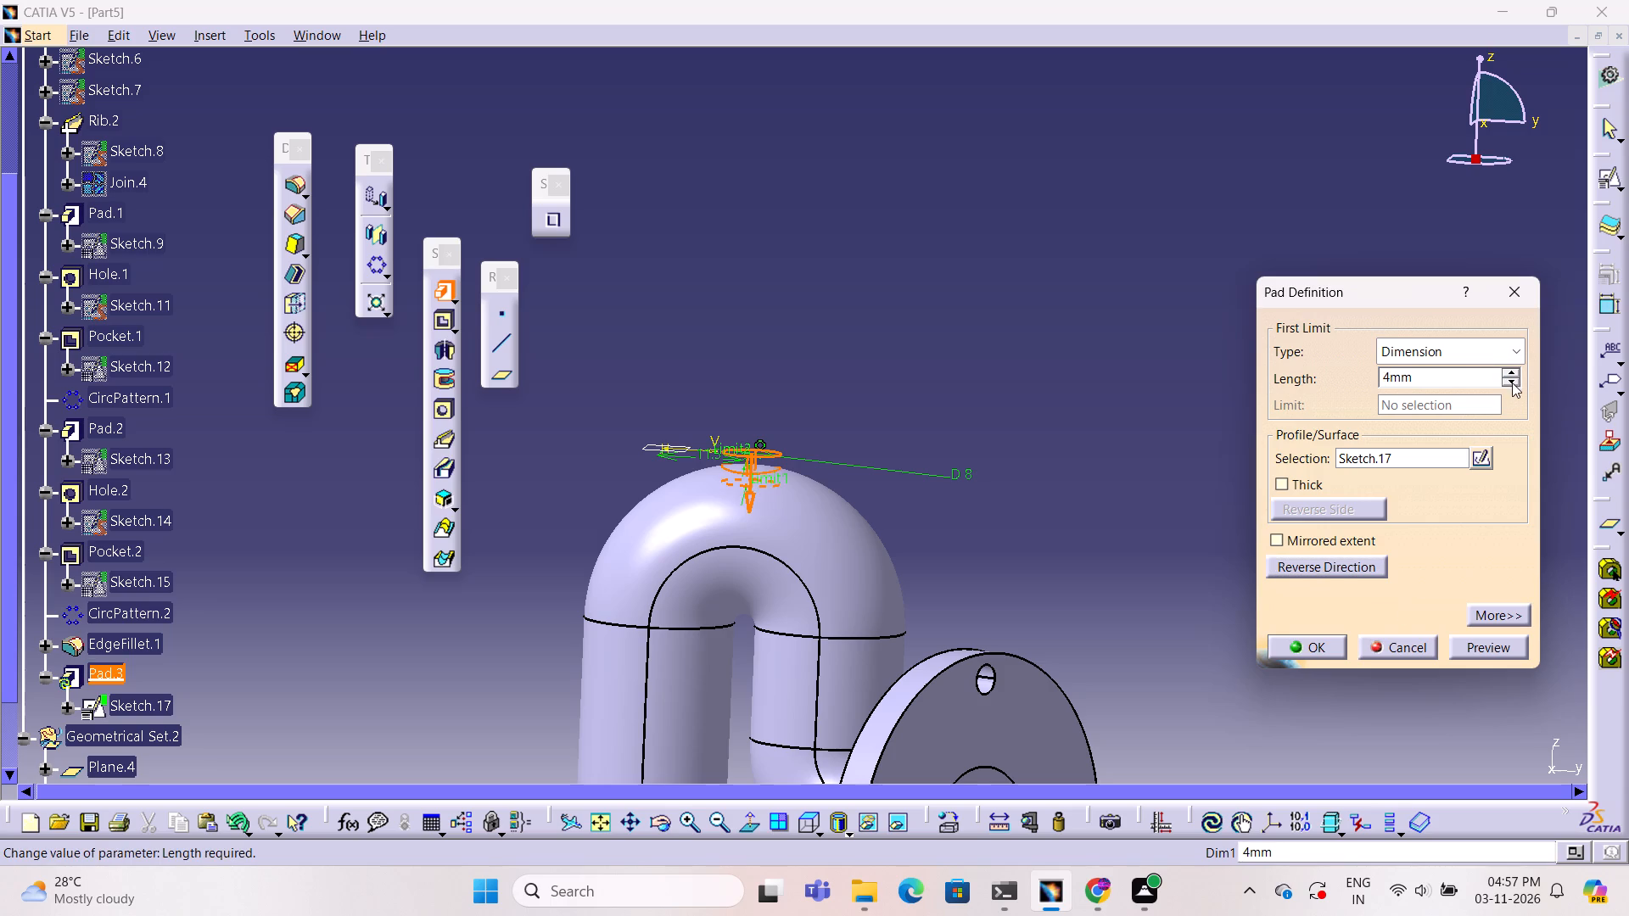
{"action": "left_click", "coordinate": [1512, 383]}
{"action": "middle_click_drag", "start_coordinate": [883, 559], "coordinate": [921, 535], "text": "ctrl"}
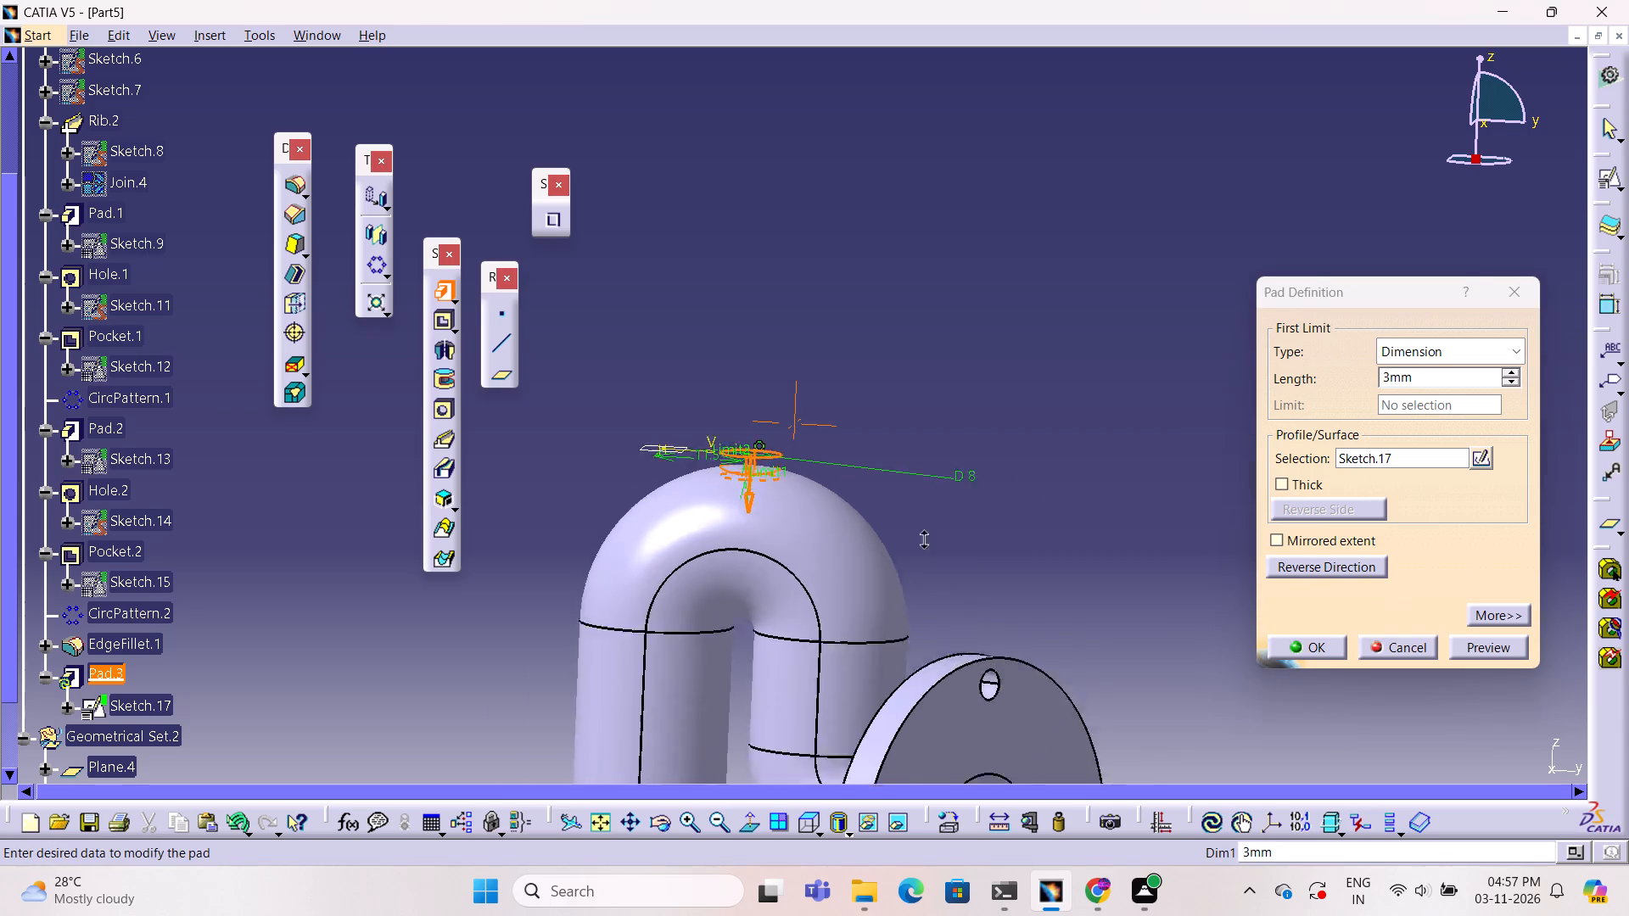
{"action": "middle_click_drag", "start_coordinate": [921, 535], "coordinate": [960, 402], "text": "ctrl"}
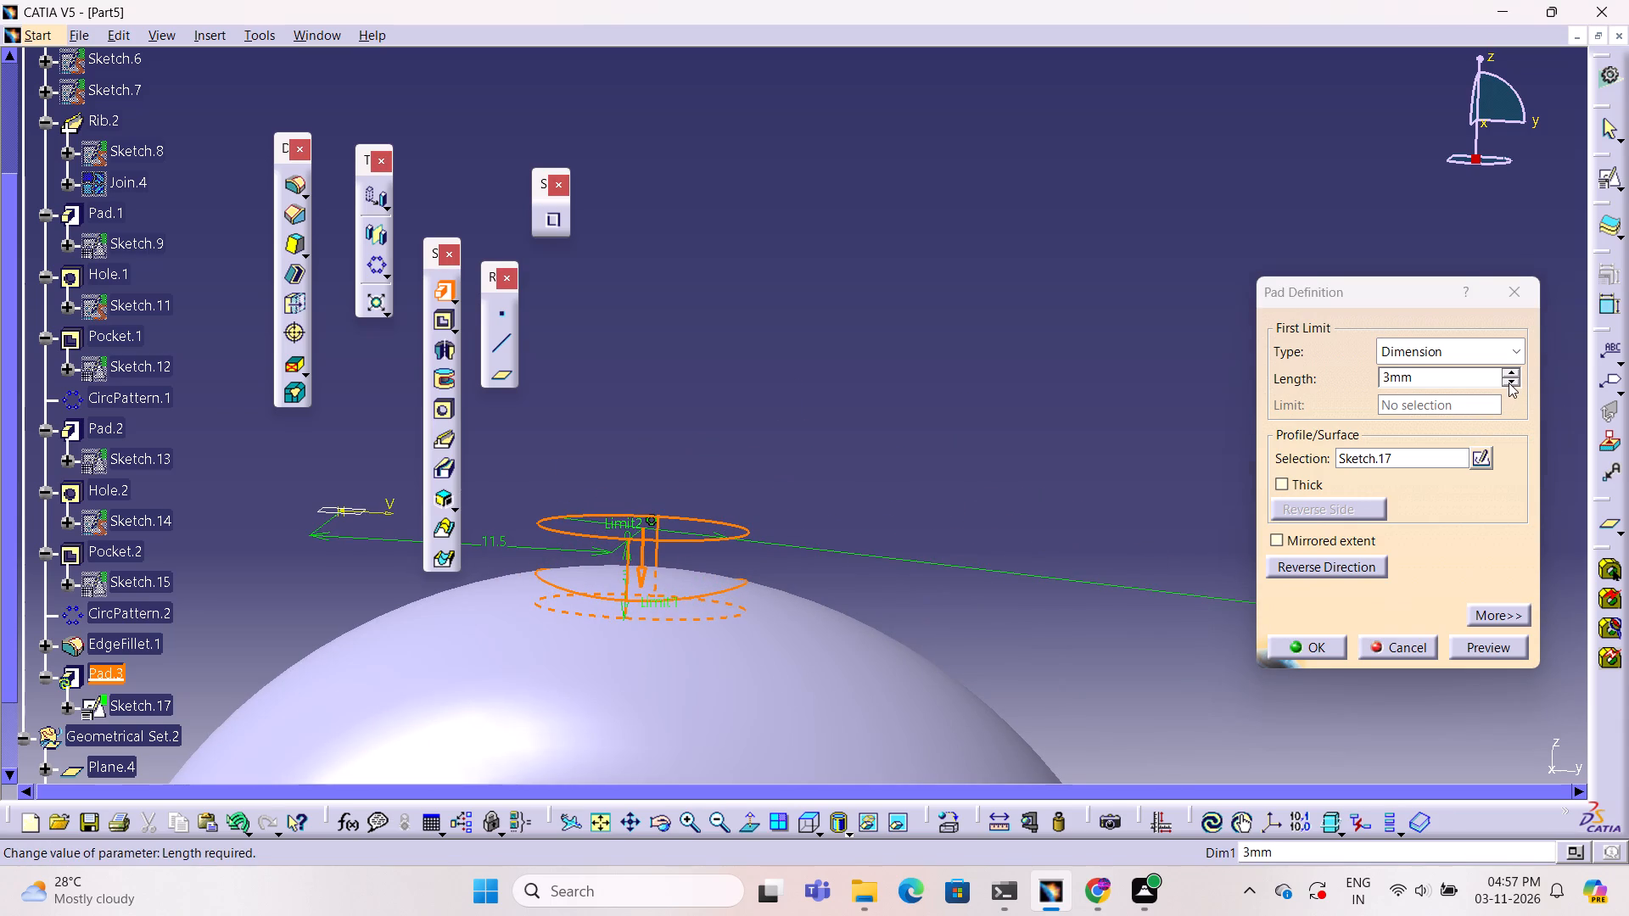
{"action": "left_click", "coordinate": [1509, 380]}
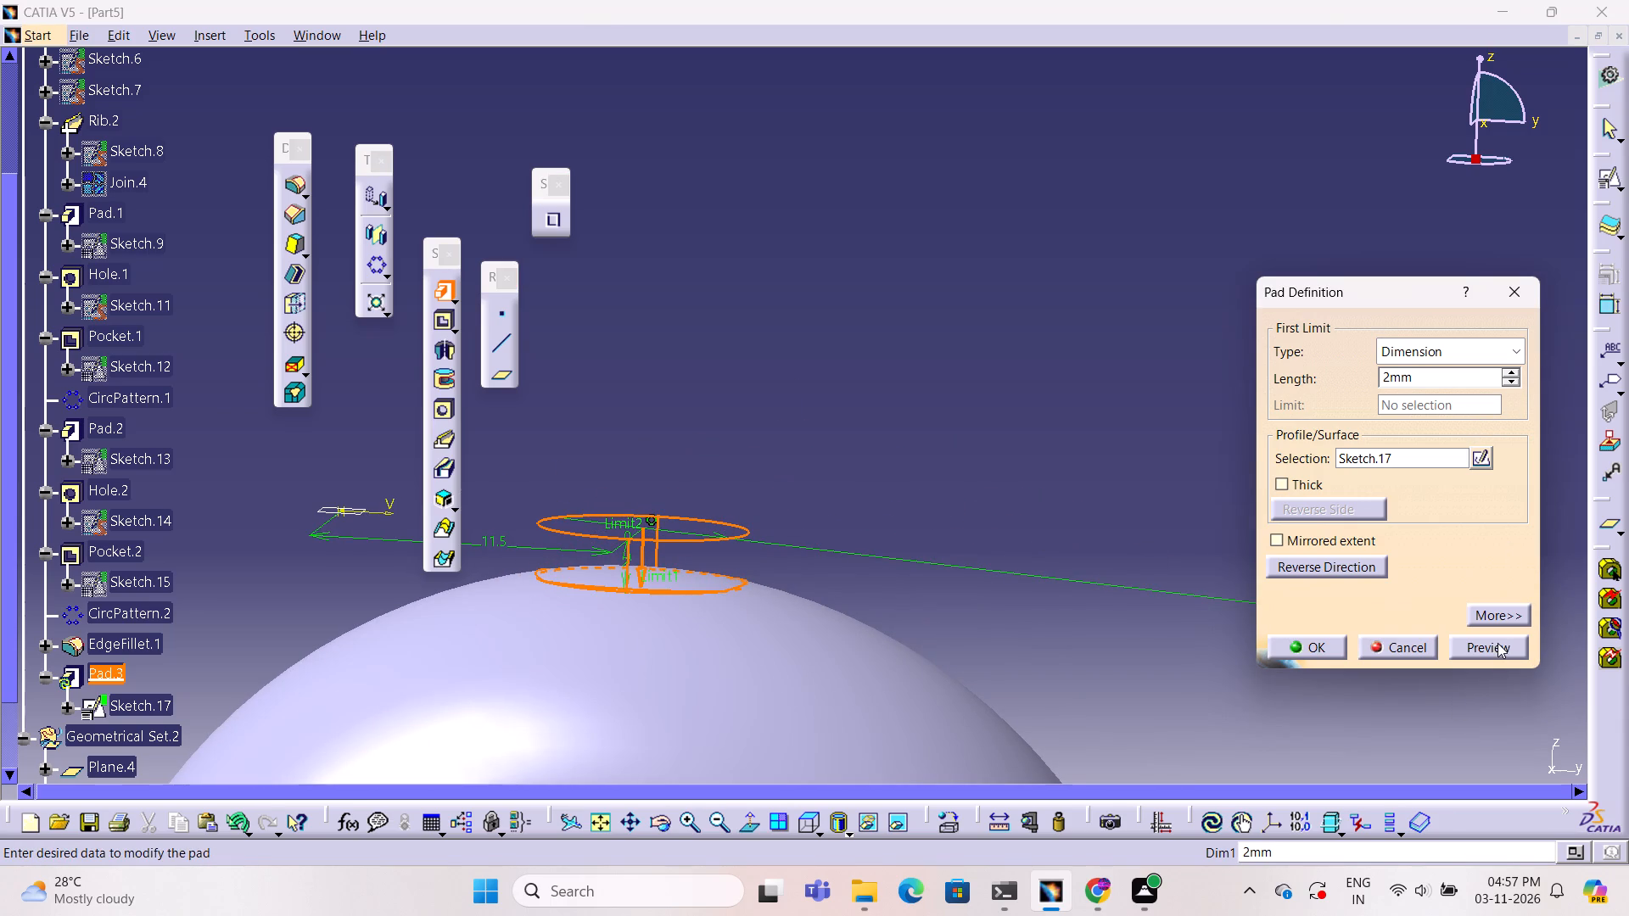
{"action": "left_click", "coordinate": [1497, 643]}
{"action": "left_click", "coordinate": [1318, 651]}
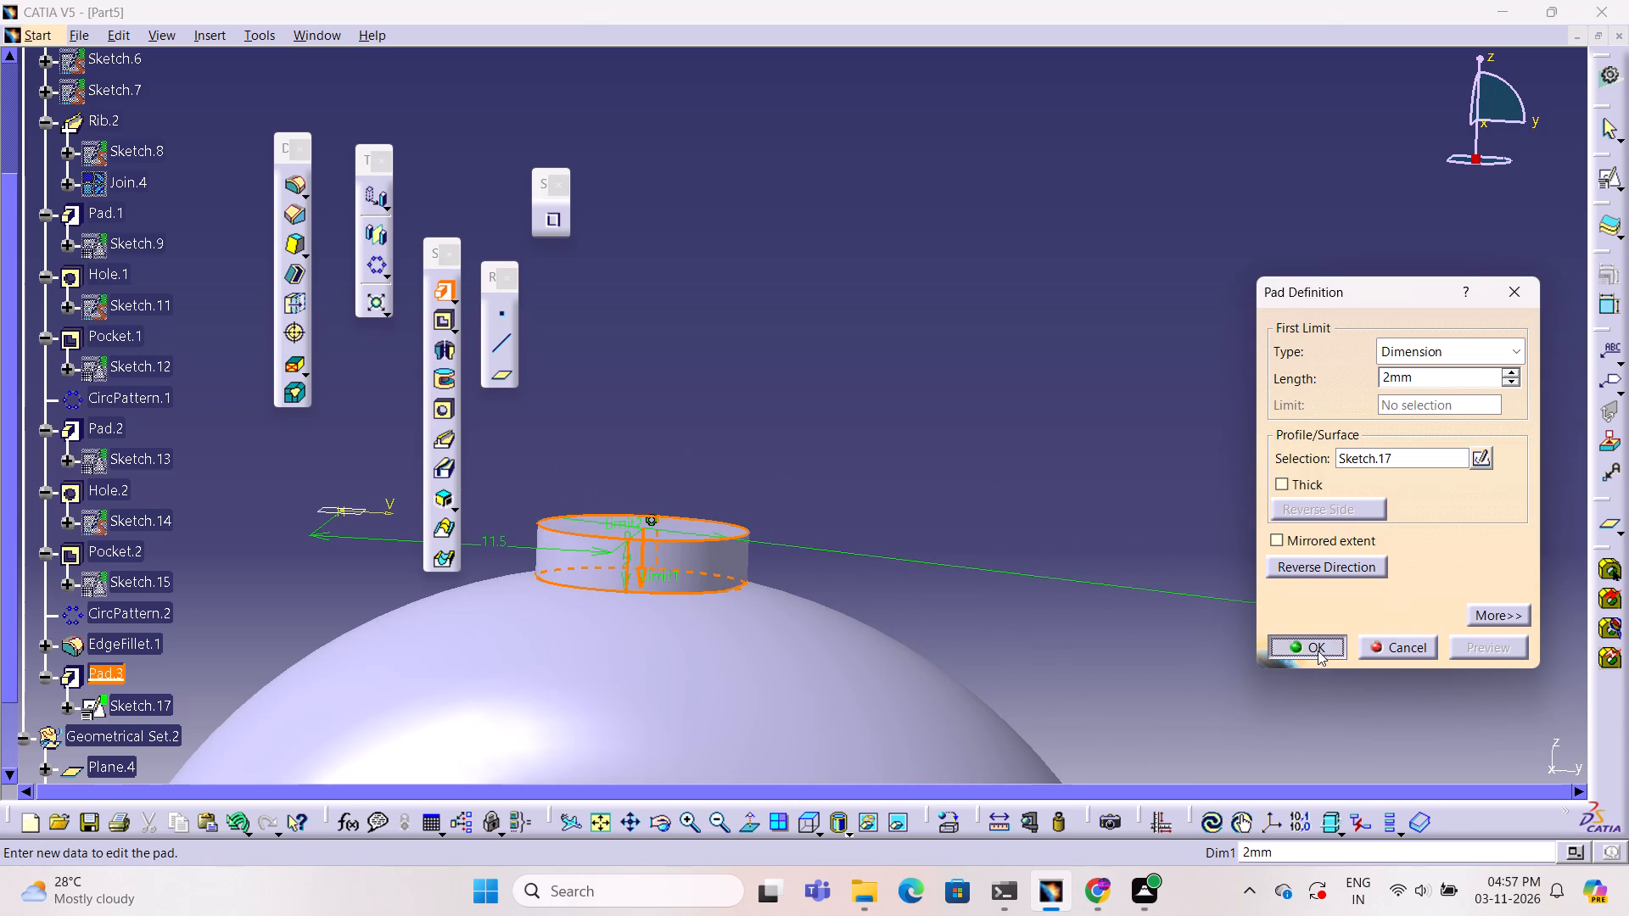
{"action": "left_click", "coordinate": [1003, 558]}
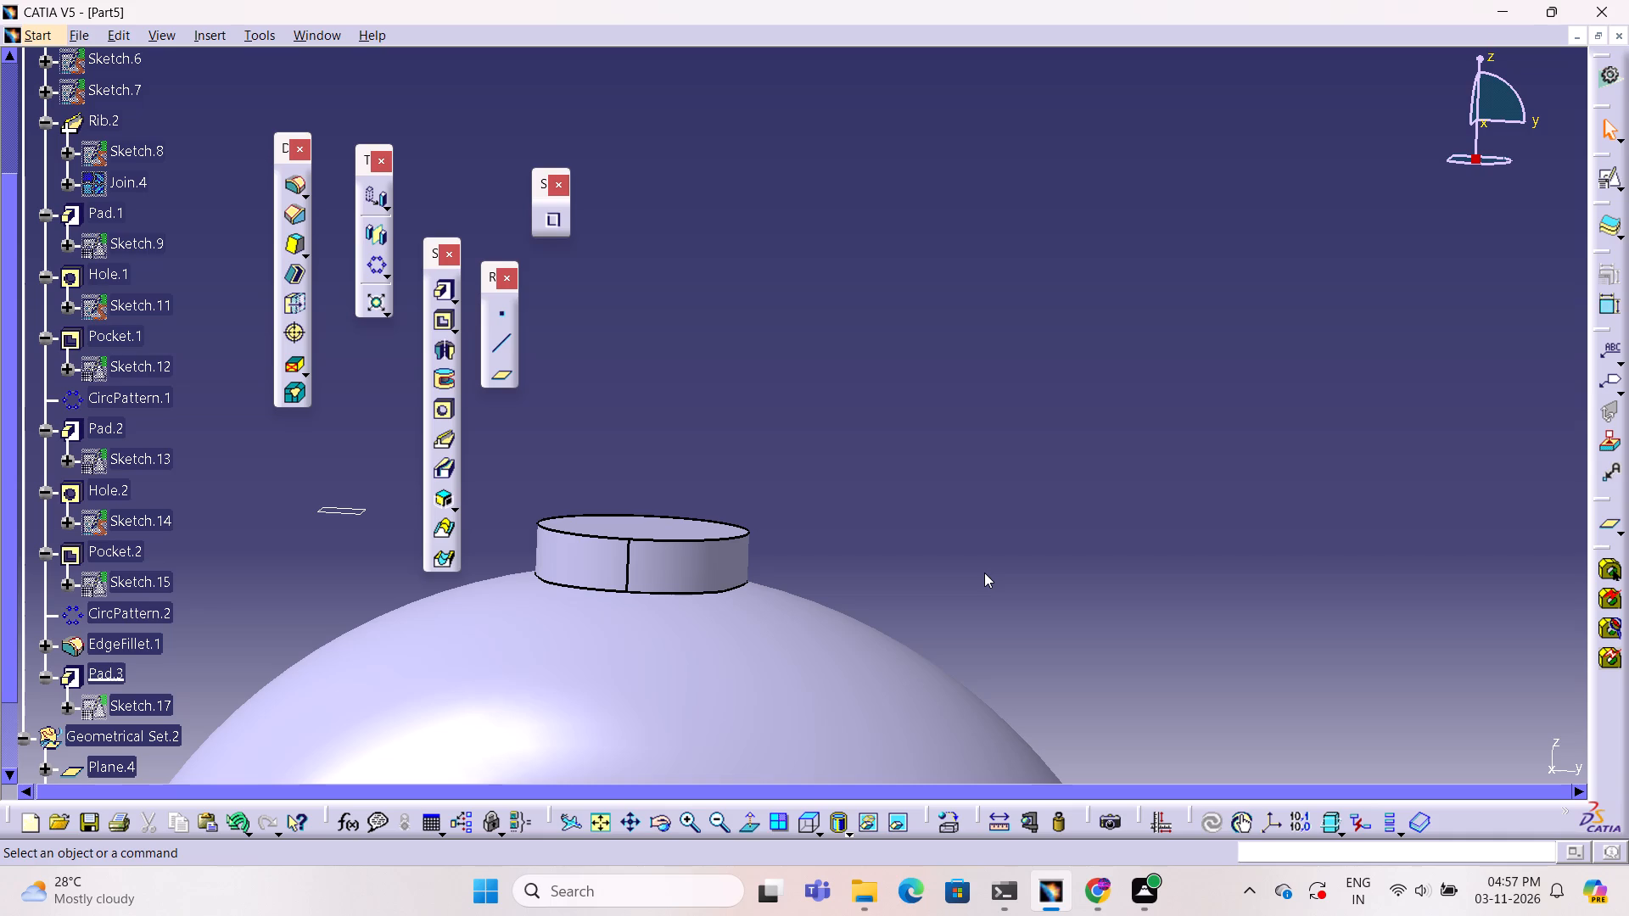
Place a hole on the flat top face of the round boss, using its circular edge as reference.
{"action": "left_click", "coordinate": [666, 519]}
{"action": "left_click", "coordinate": [443, 411]}
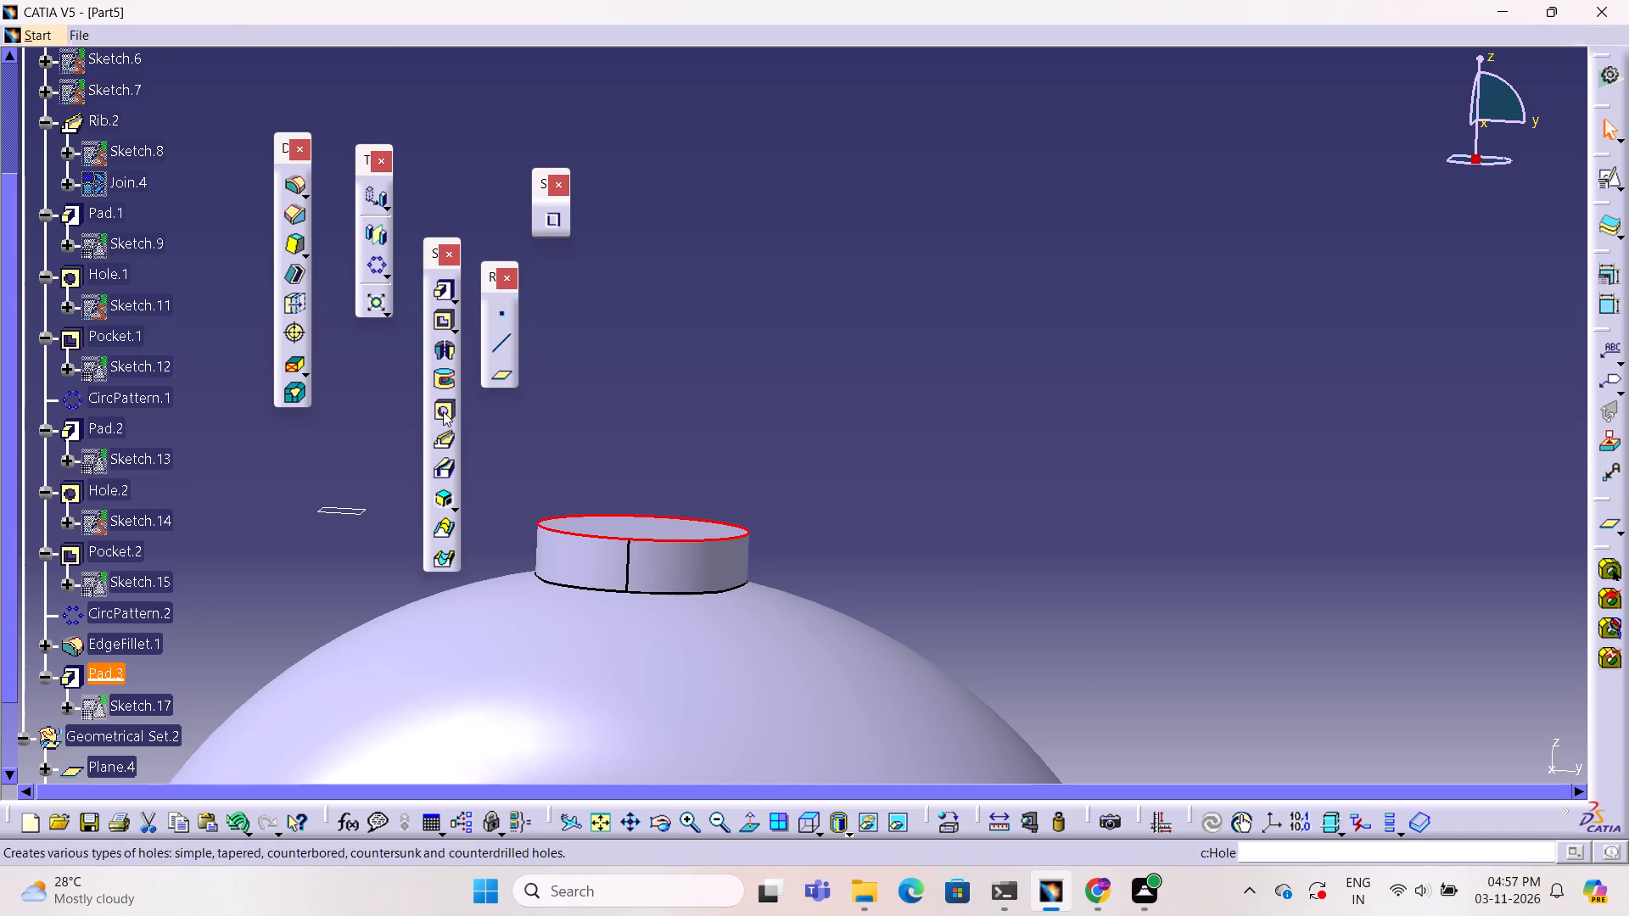
{"action": "left_click", "coordinate": [663, 526]}
{"action": "middle_click_drag", "start_coordinate": [947, 537], "coordinate": [831, 633], "text": "ctrl"}
{"action": "right_click_drag", "start_coordinate": [947, 537], "coordinate": [831, 633], "text": "ctrl"}
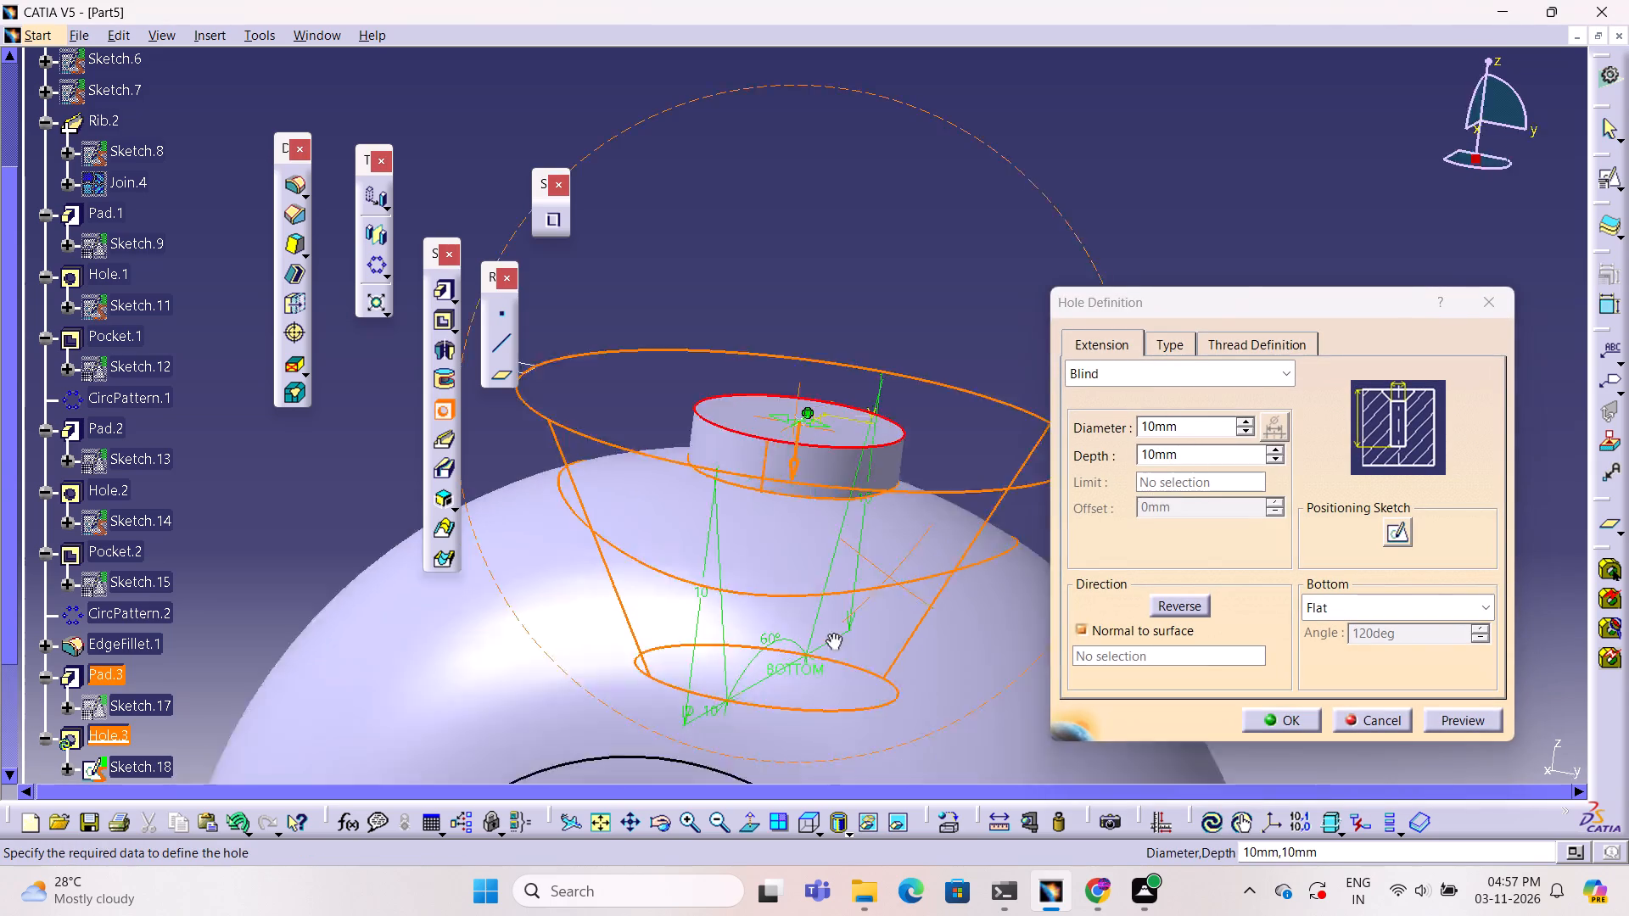
{"action": "right_click_drag", "start_coordinate": [831, 633], "coordinate": [806, 682], "text": "ctrl"}
{"action": "middle_click_drag", "start_coordinate": [831, 633], "coordinate": [806, 682], "text": "ctrl"}
{"action": "middle_click", "coordinate": [806, 682], "text": "ctrl"}
{"action": "right_click", "coordinate": [806, 682]}
{"action": "middle_click_drag", "start_coordinate": [770, 526], "coordinate": [700, 683]}
{"action": "middle_click_drag", "start_coordinate": [778, 405], "coordinate": [637, 615]}
{"action": "middle_click_drag", "start_coordinate": [960, 399], "coordinate": [769, 654]}
{"action": "middle_click_drag", "start_coordinate": [896, 378], "coordinate": [792, 539]}
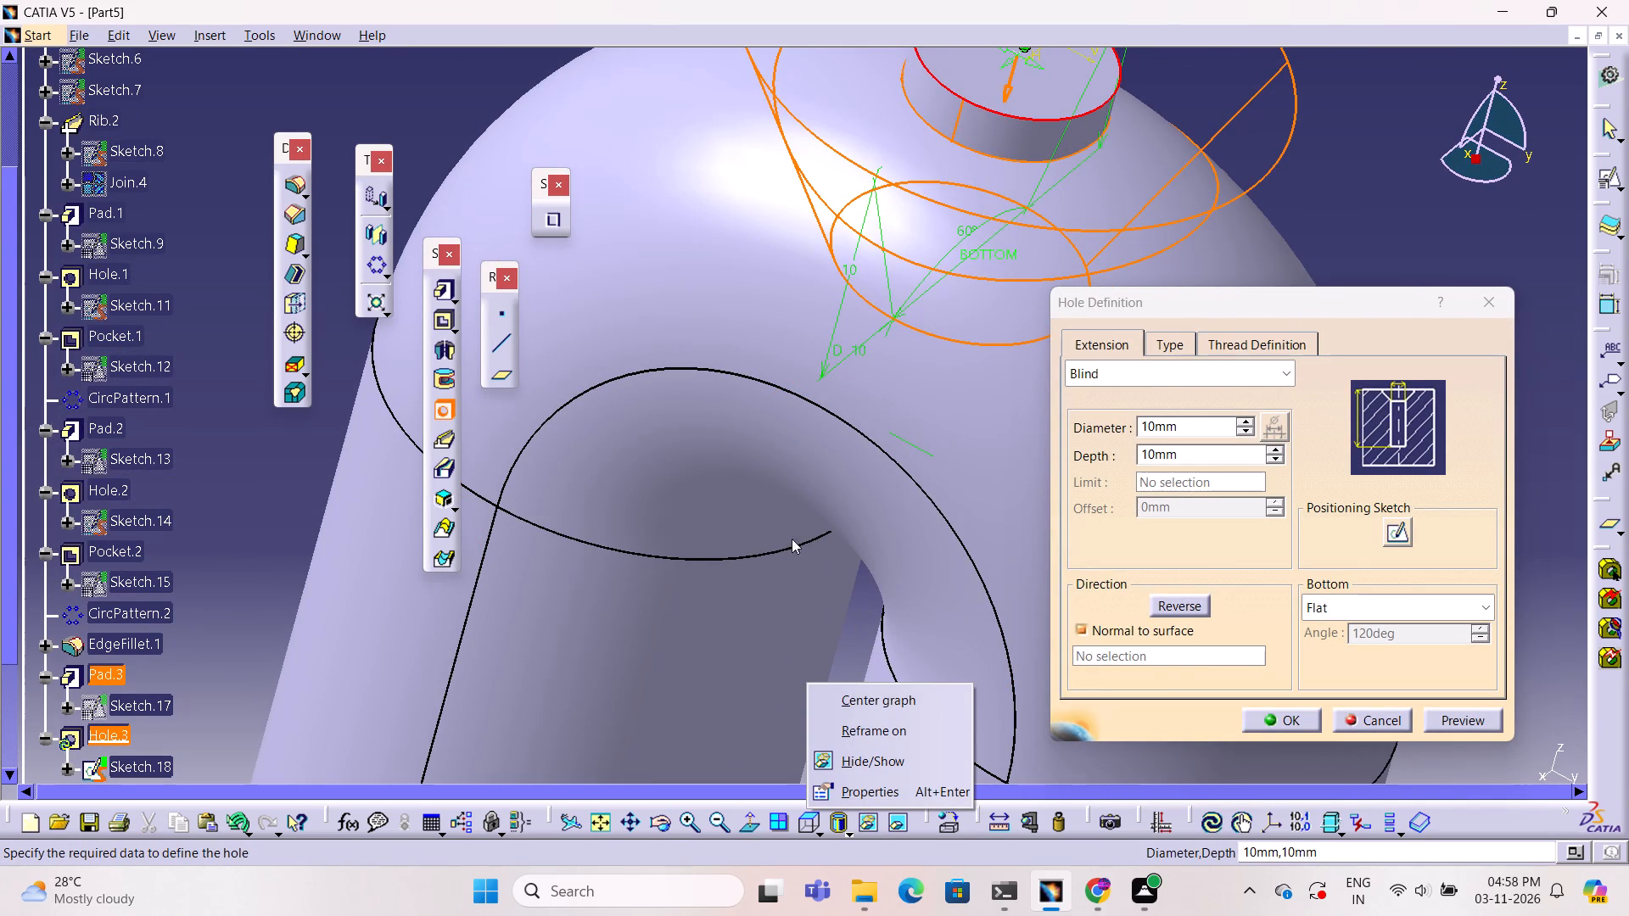
{"action": "middle_click_drag", "start_coordinate": [792, 539], "coordinate": [781, 552]}
{"action": "middle_click_drag", "start_coordinate": [924, 335], "coordinate": [848, 428], "text": "ctrl"}
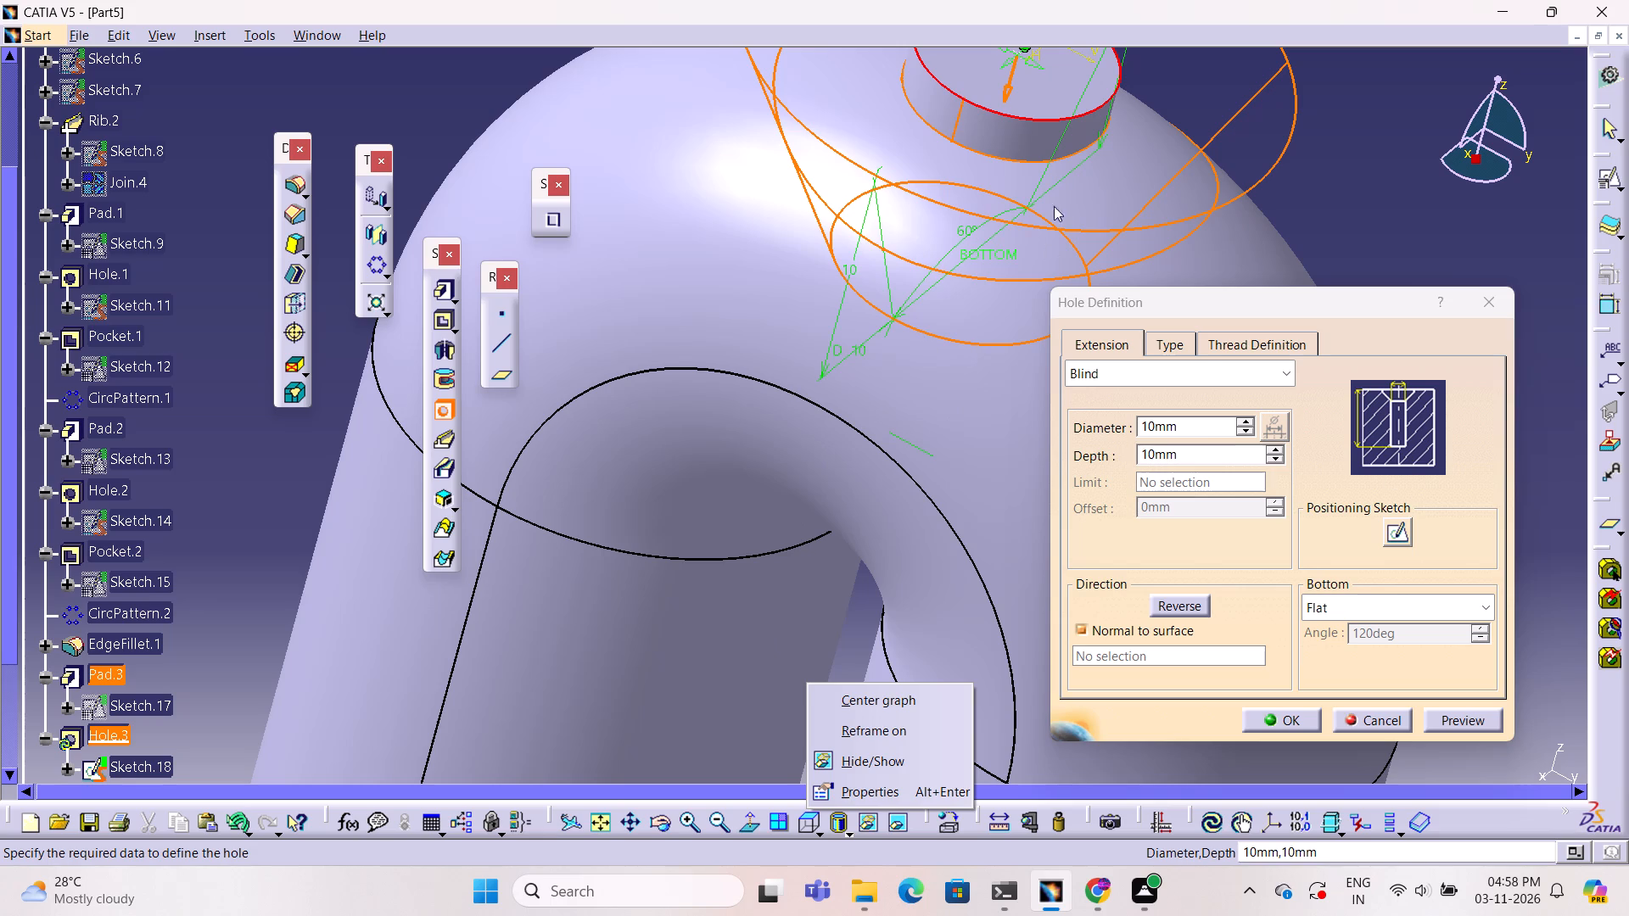
{"action": "middle_click_drag", "start_coordinate": [1112, 130], "coordinate": [1080, 174]}
{"action": "left_click", "coordinate": [880, 566]}
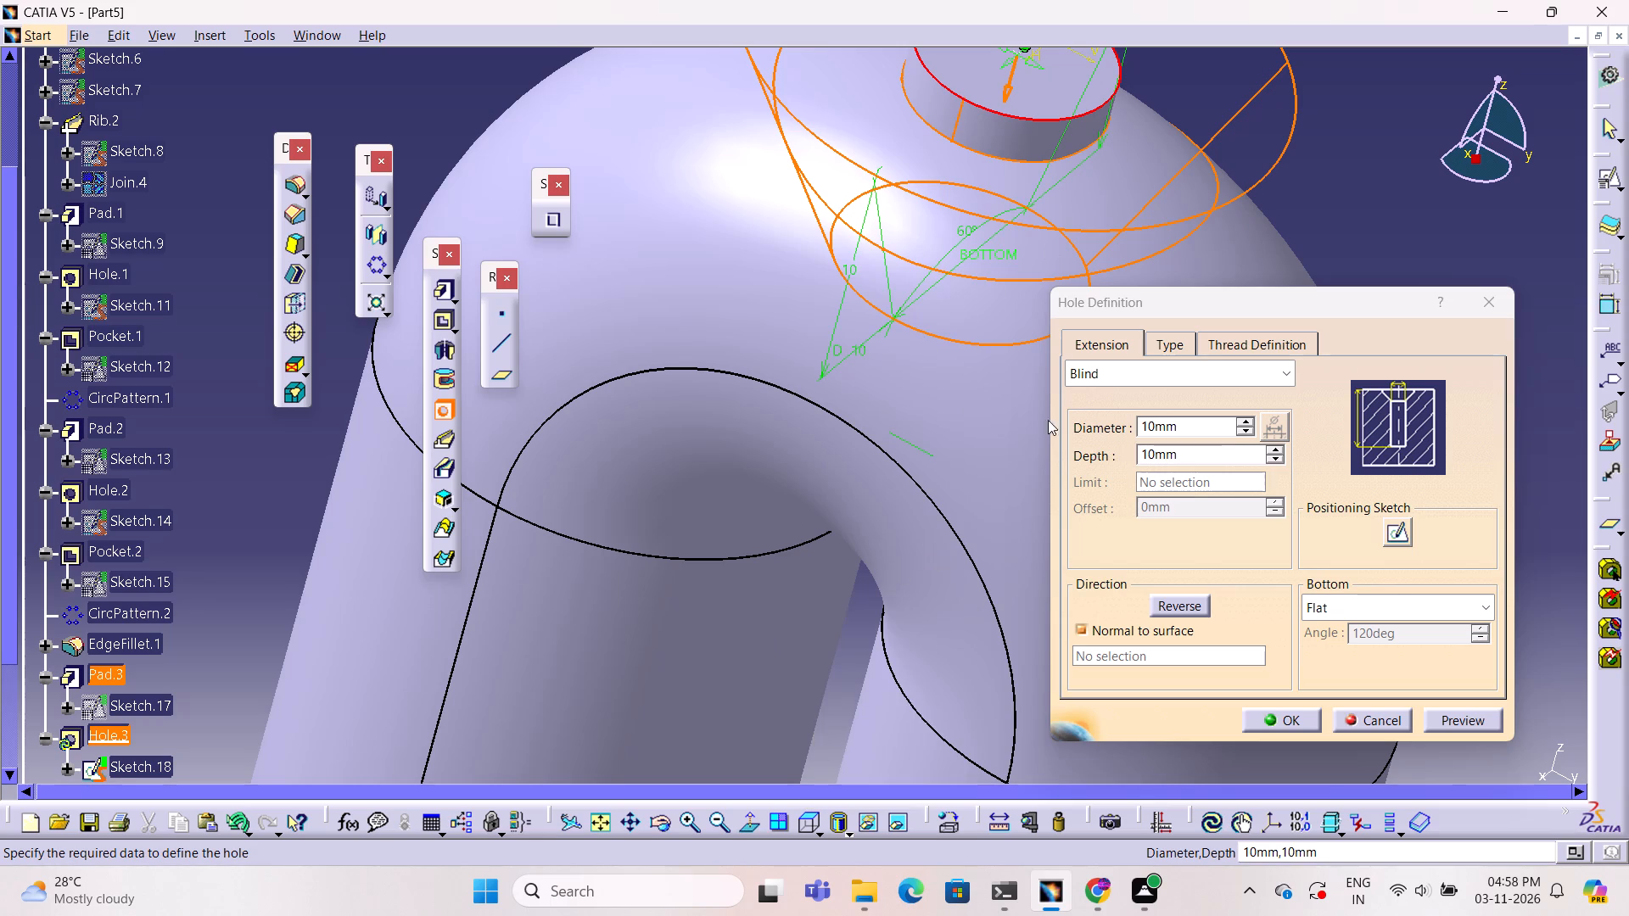
{"action": "middle_click_drag", "start_coordinate": [999, 254], "coordinate": [775, 639]}
In the hole's positioning sketch, make the centre point concentric with the boss's circular edge.
{"action": "left_click", "coordinate": [1396, 535]}
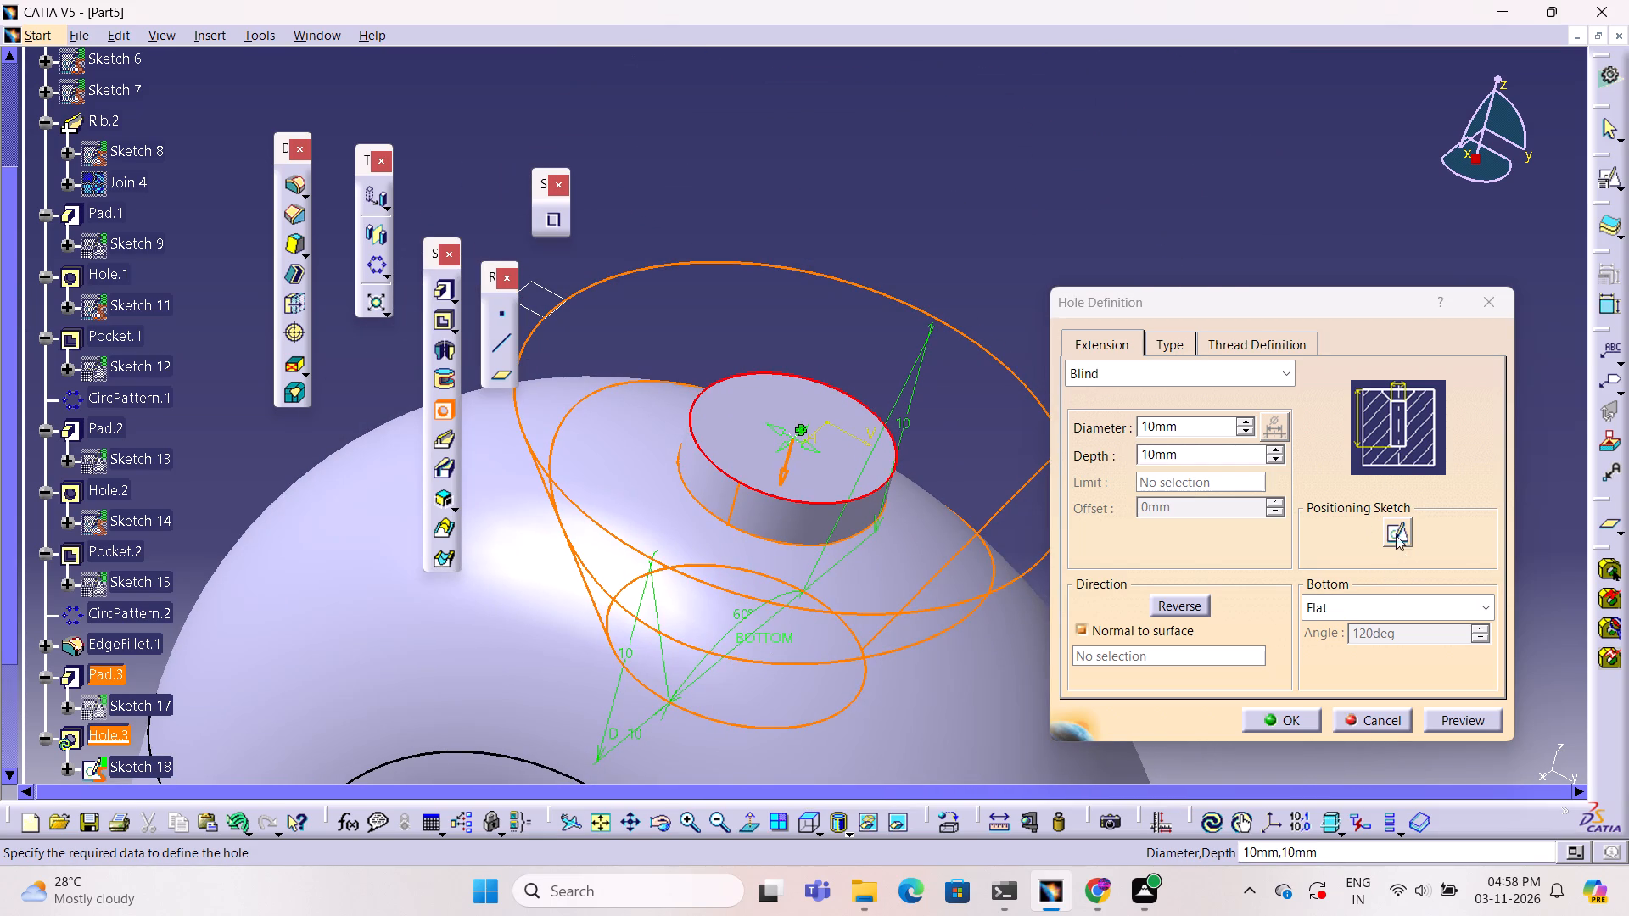
{"action": "middle_click_drag", "start_coordinate": [881, 442], "coordinate": [1244, 372]}
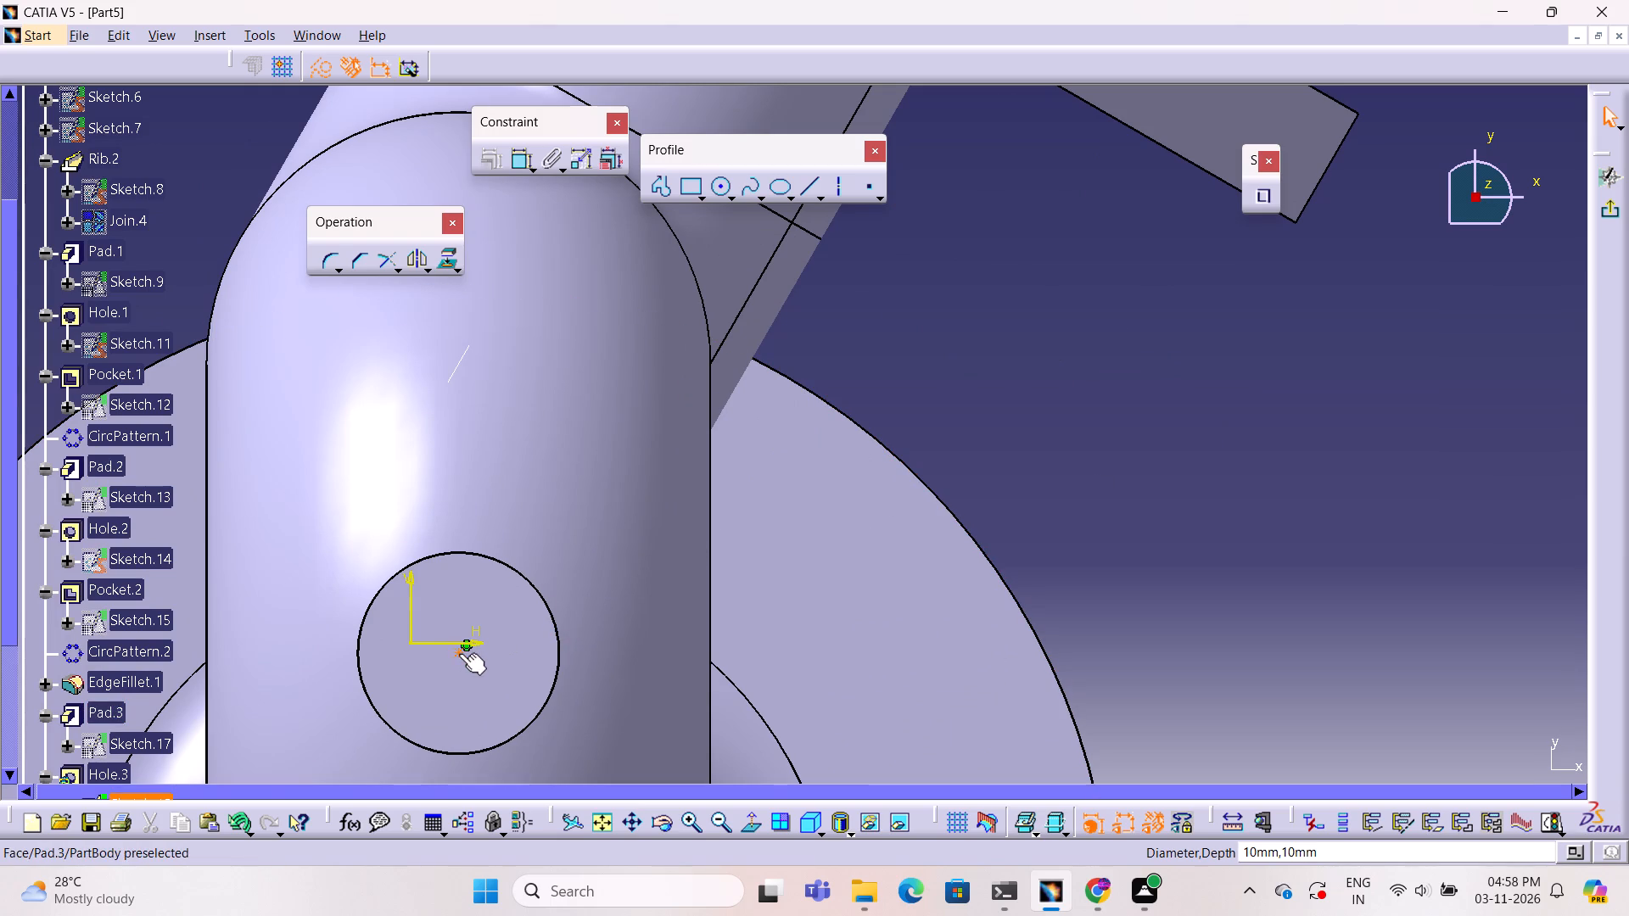
{"action": "left_click", "coordinate": [459, 653]}
{"action": "left_click", "coordinate": [545, 600], "text": "ctrl"}
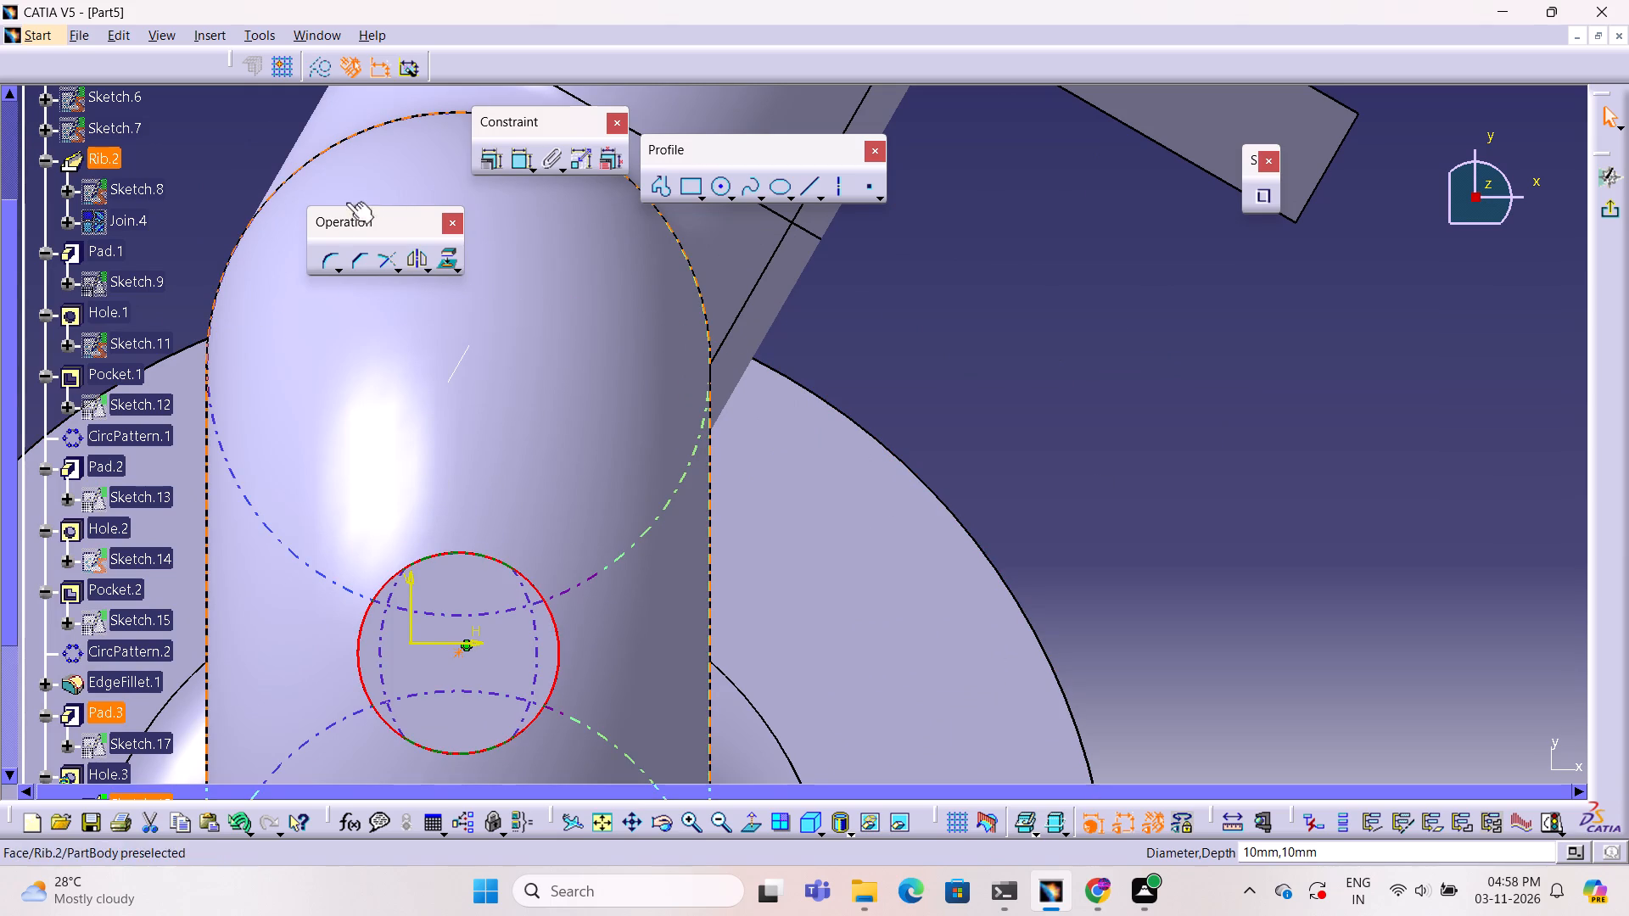
{"action": "left_click", "coordinate": [490, 160]}
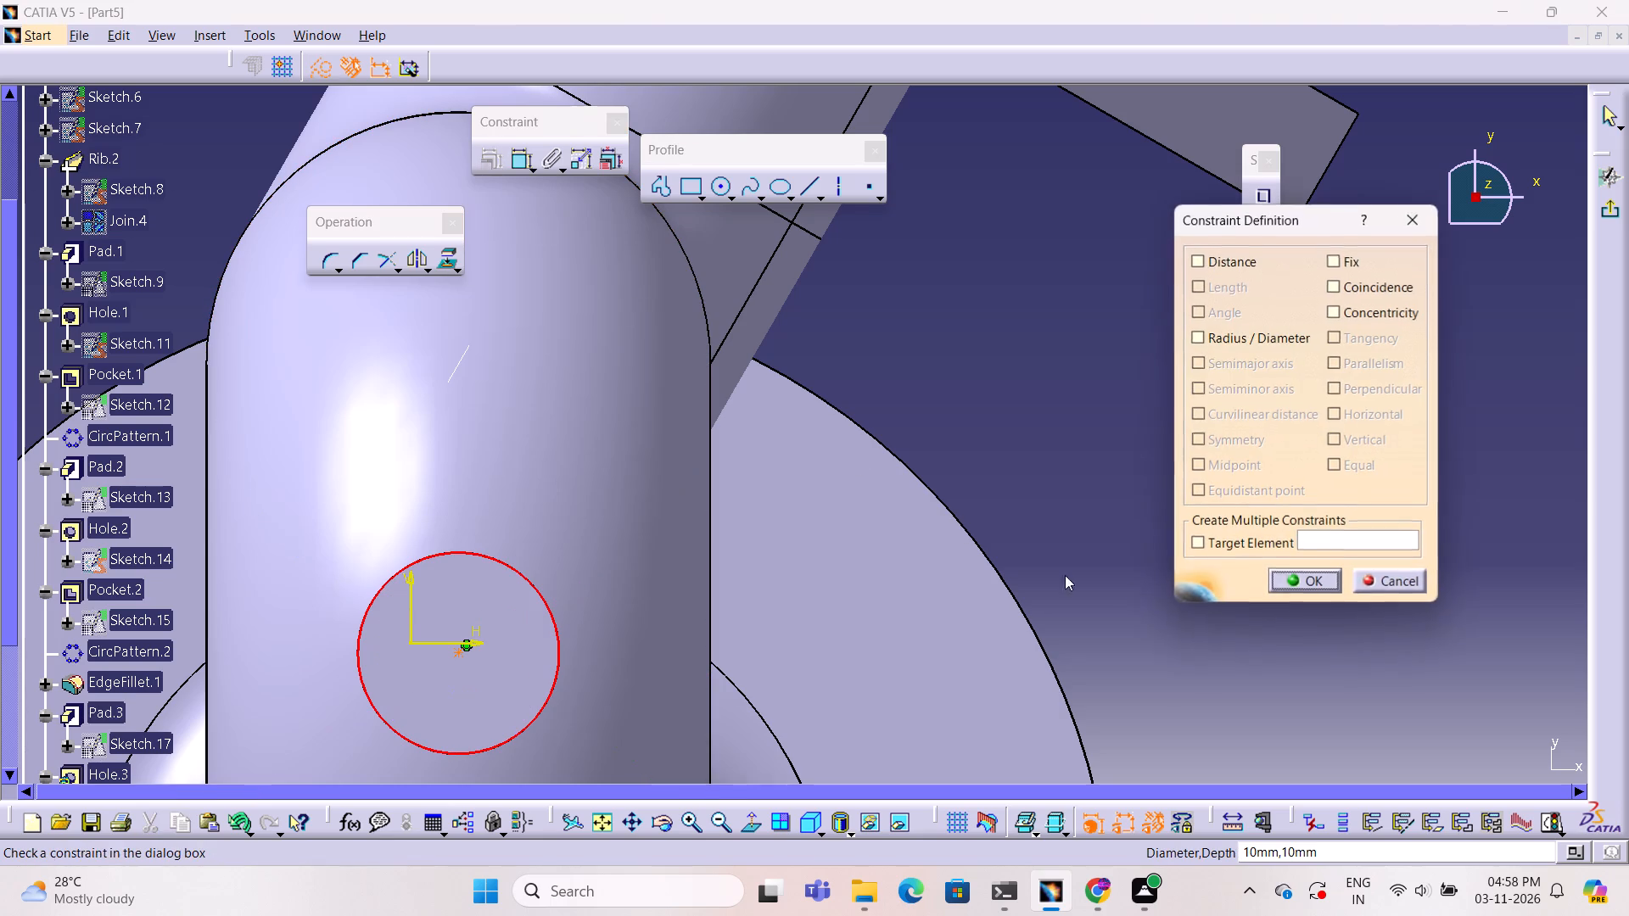
{"action": "left_click", "coordinate": [1337, 306]}
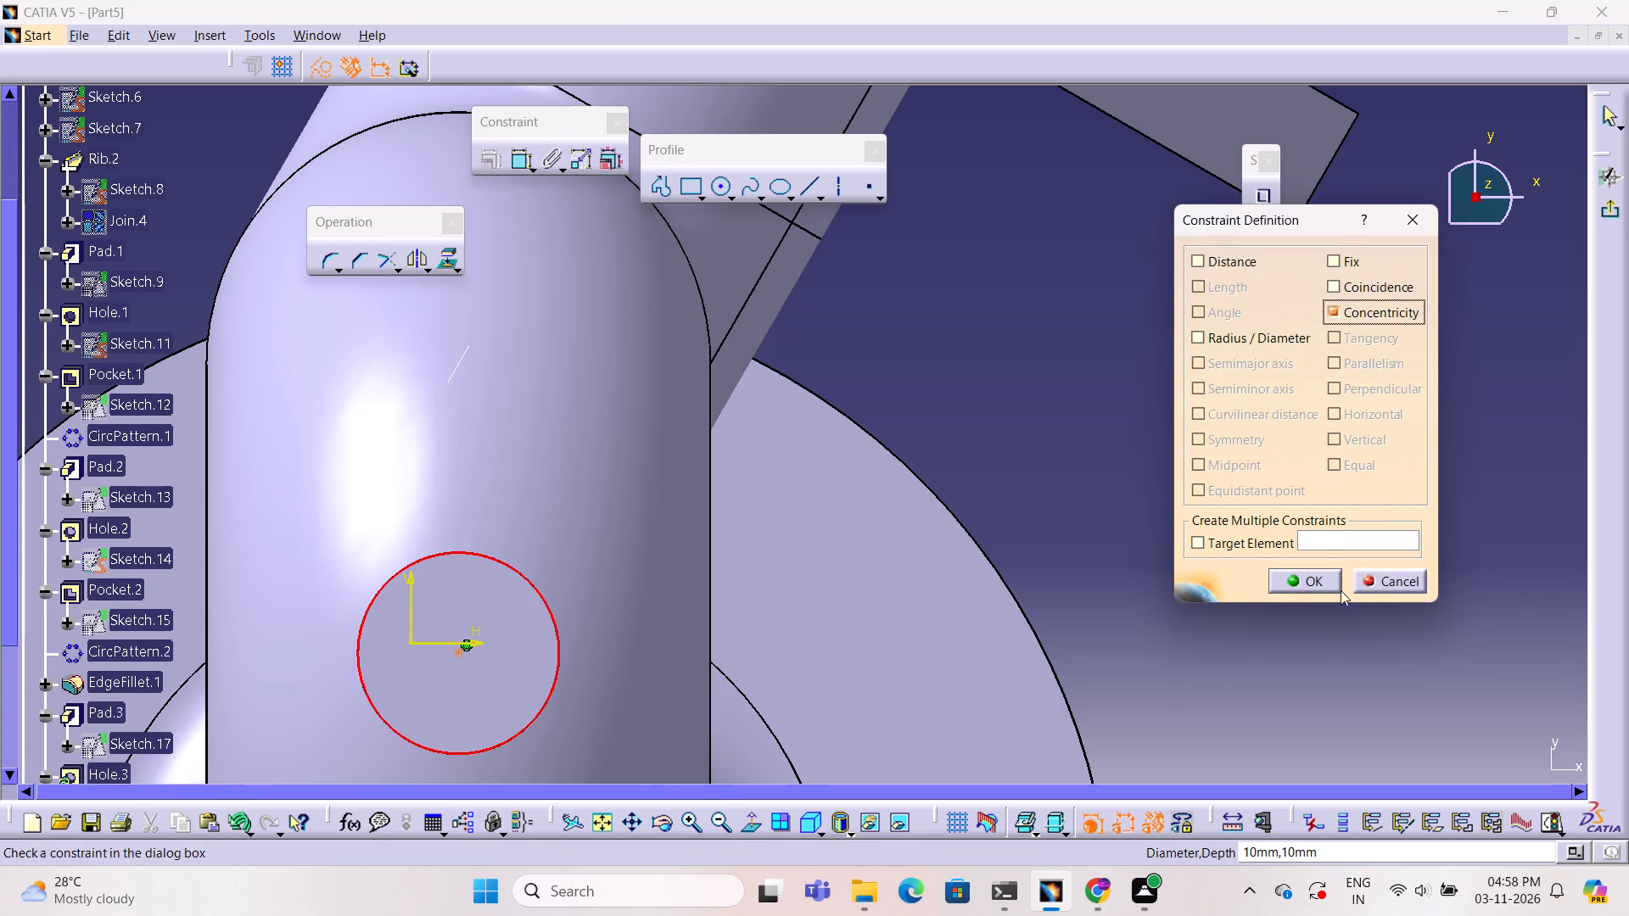
{"action": "left_click", "coordinate": [1321, 581]}
{"action": "left_click", "coordinate": [1161, 533]}
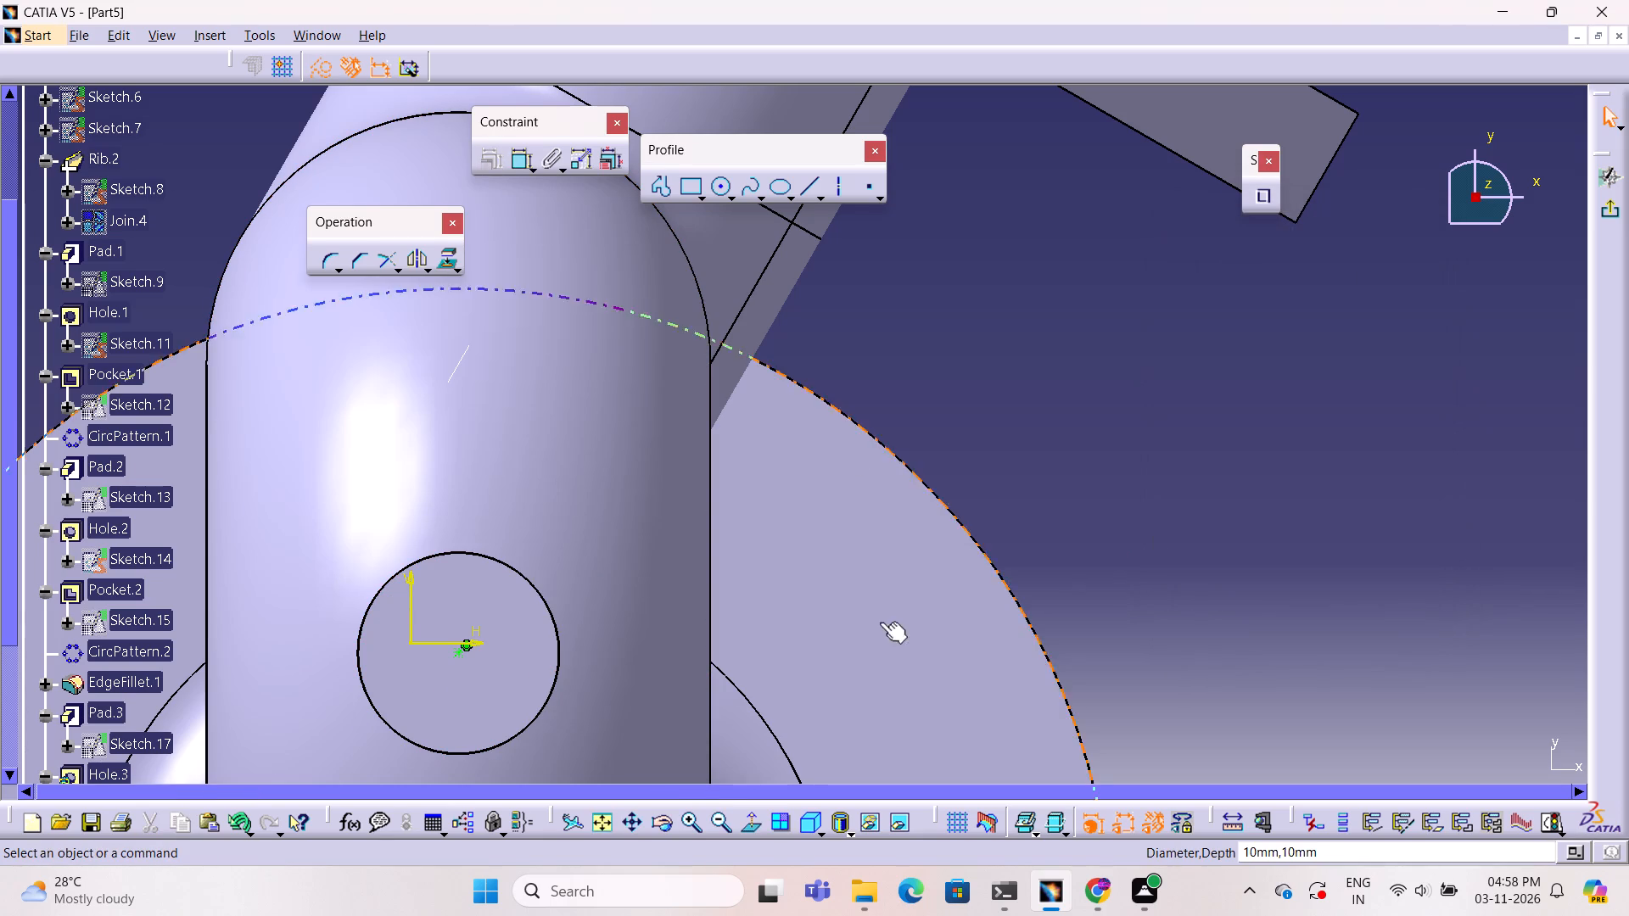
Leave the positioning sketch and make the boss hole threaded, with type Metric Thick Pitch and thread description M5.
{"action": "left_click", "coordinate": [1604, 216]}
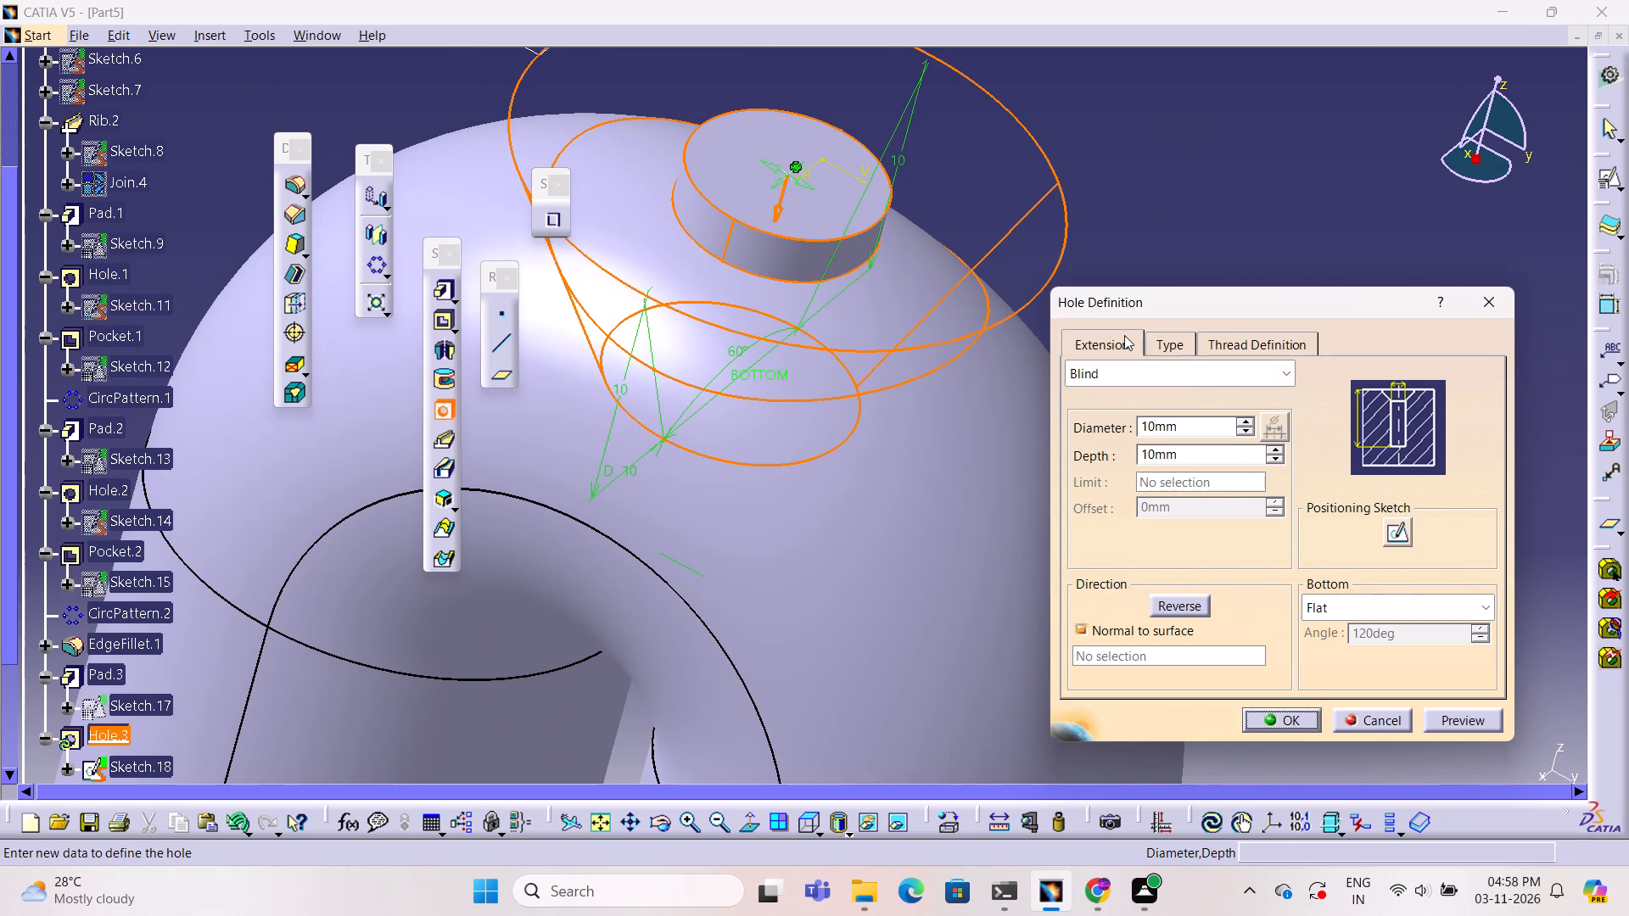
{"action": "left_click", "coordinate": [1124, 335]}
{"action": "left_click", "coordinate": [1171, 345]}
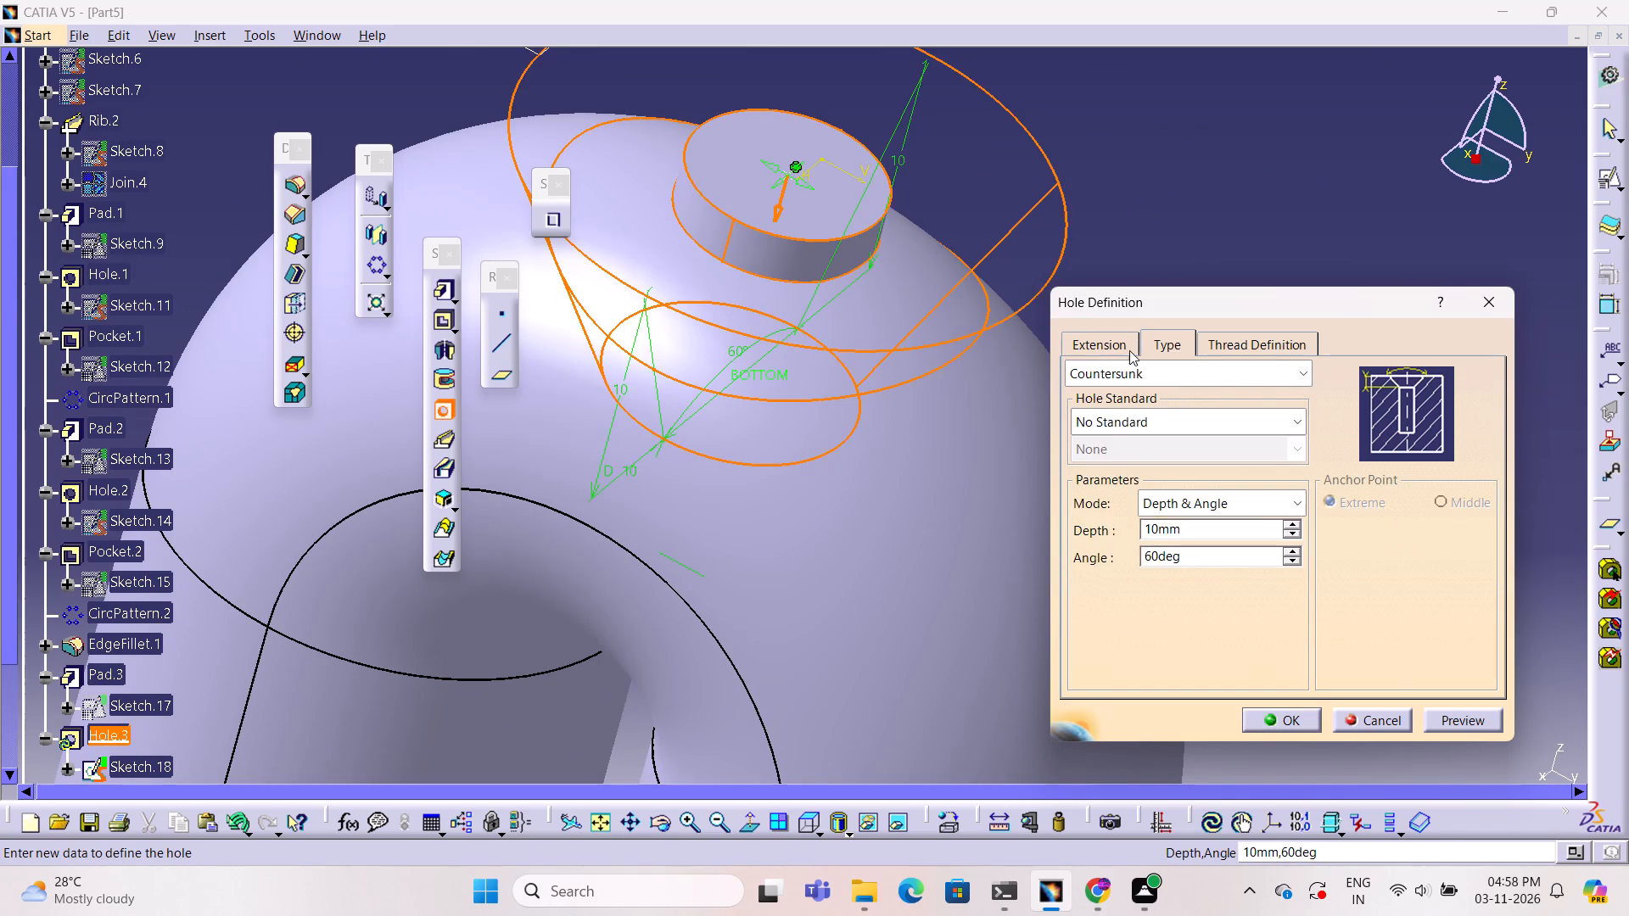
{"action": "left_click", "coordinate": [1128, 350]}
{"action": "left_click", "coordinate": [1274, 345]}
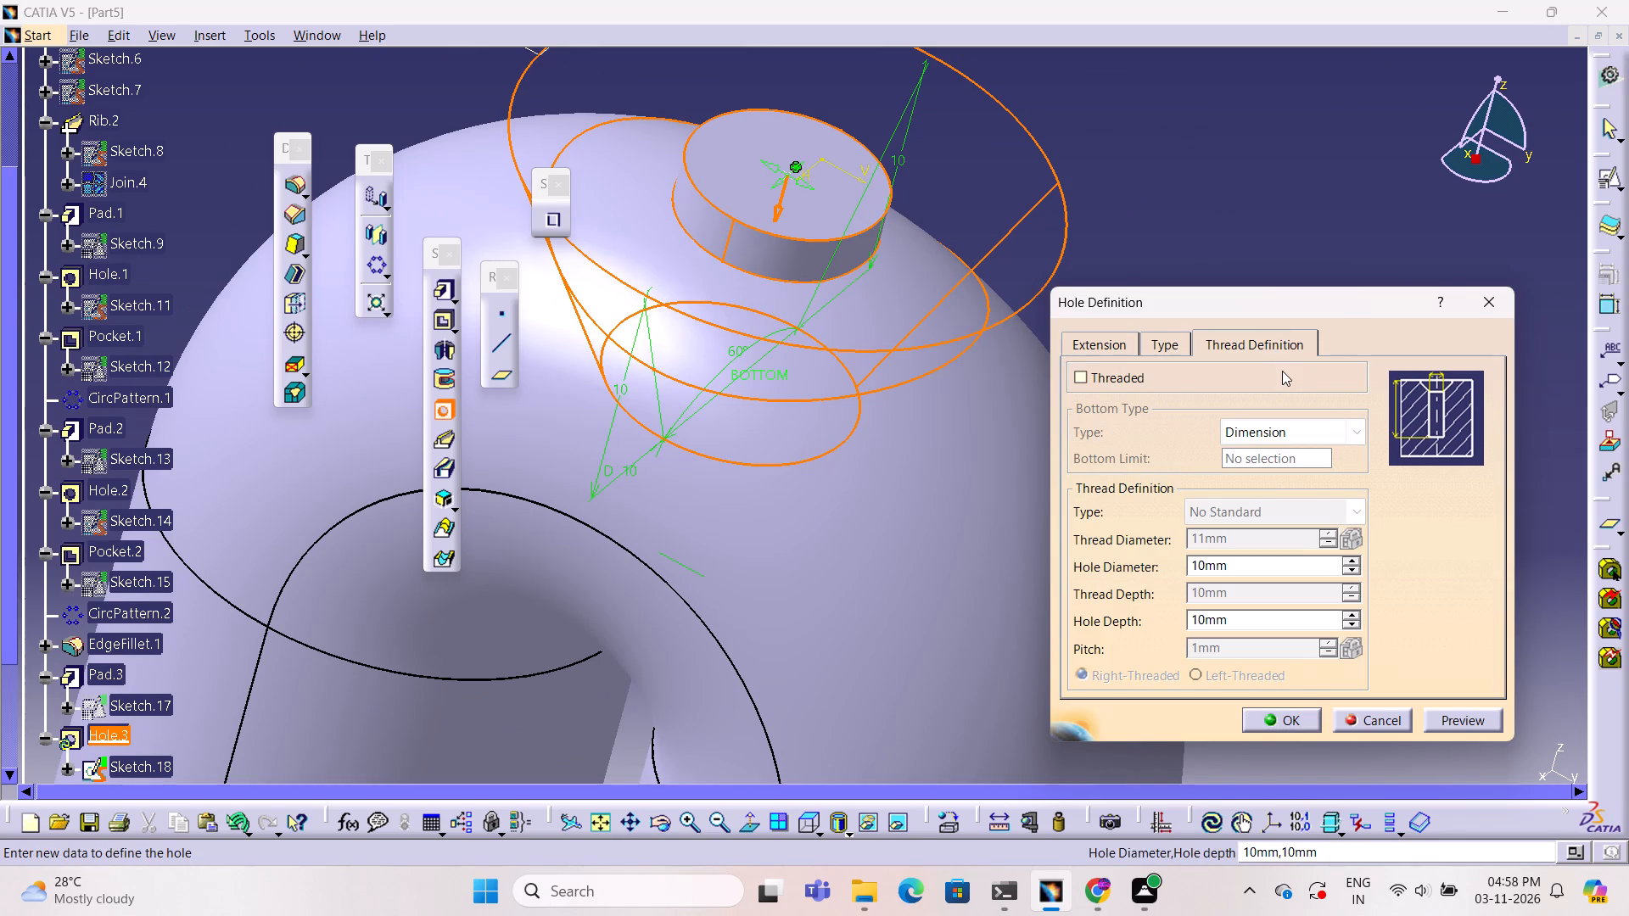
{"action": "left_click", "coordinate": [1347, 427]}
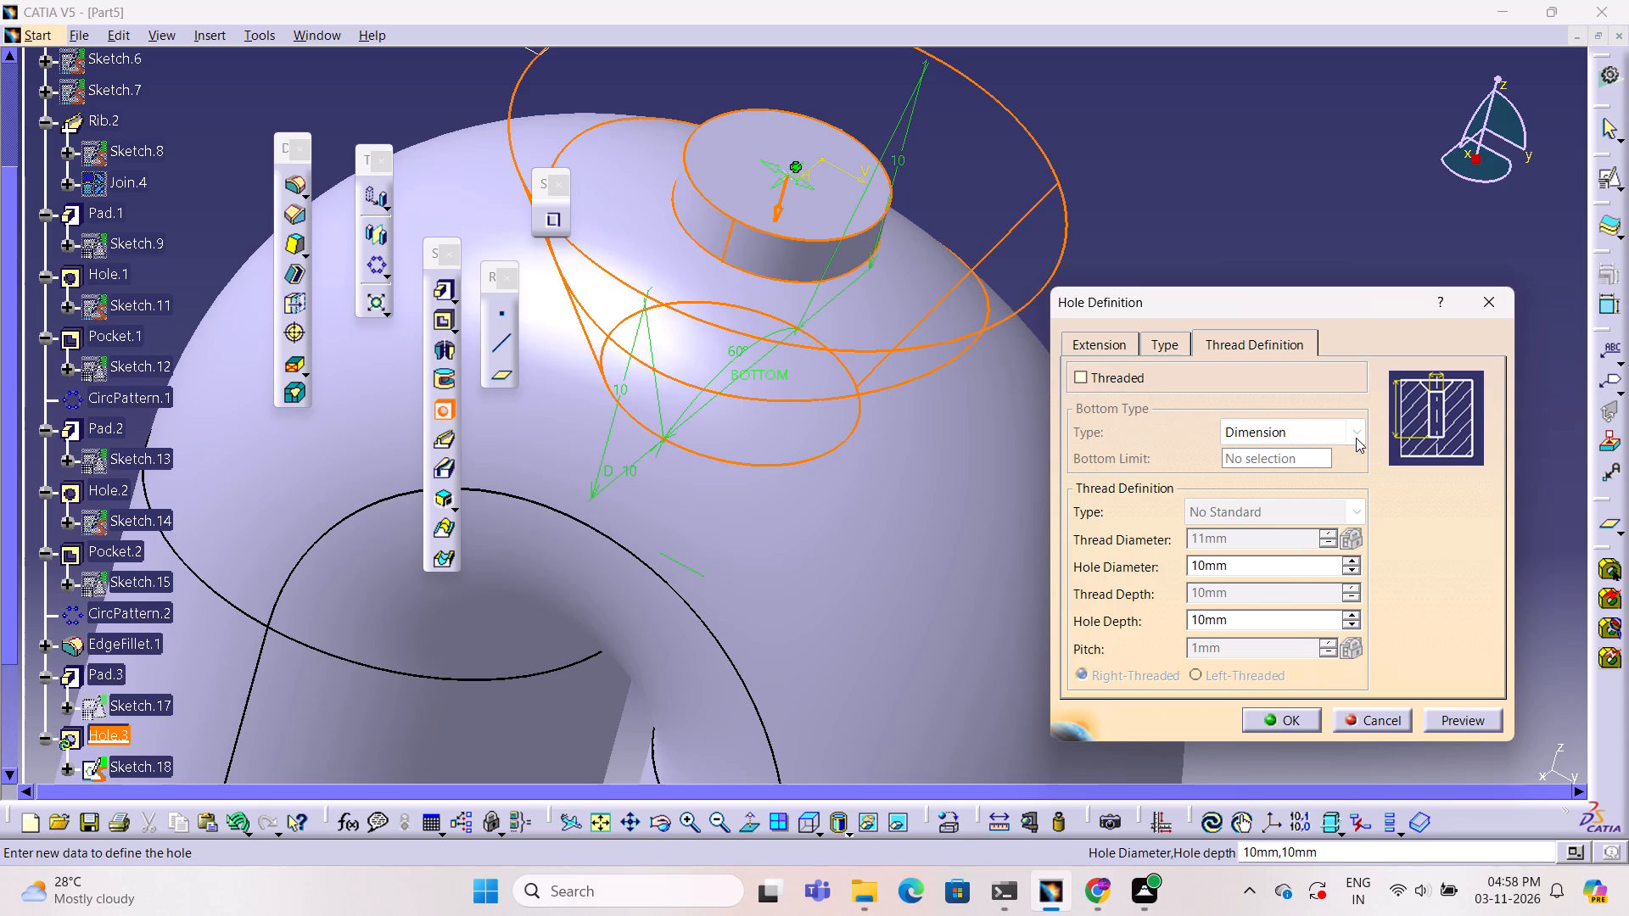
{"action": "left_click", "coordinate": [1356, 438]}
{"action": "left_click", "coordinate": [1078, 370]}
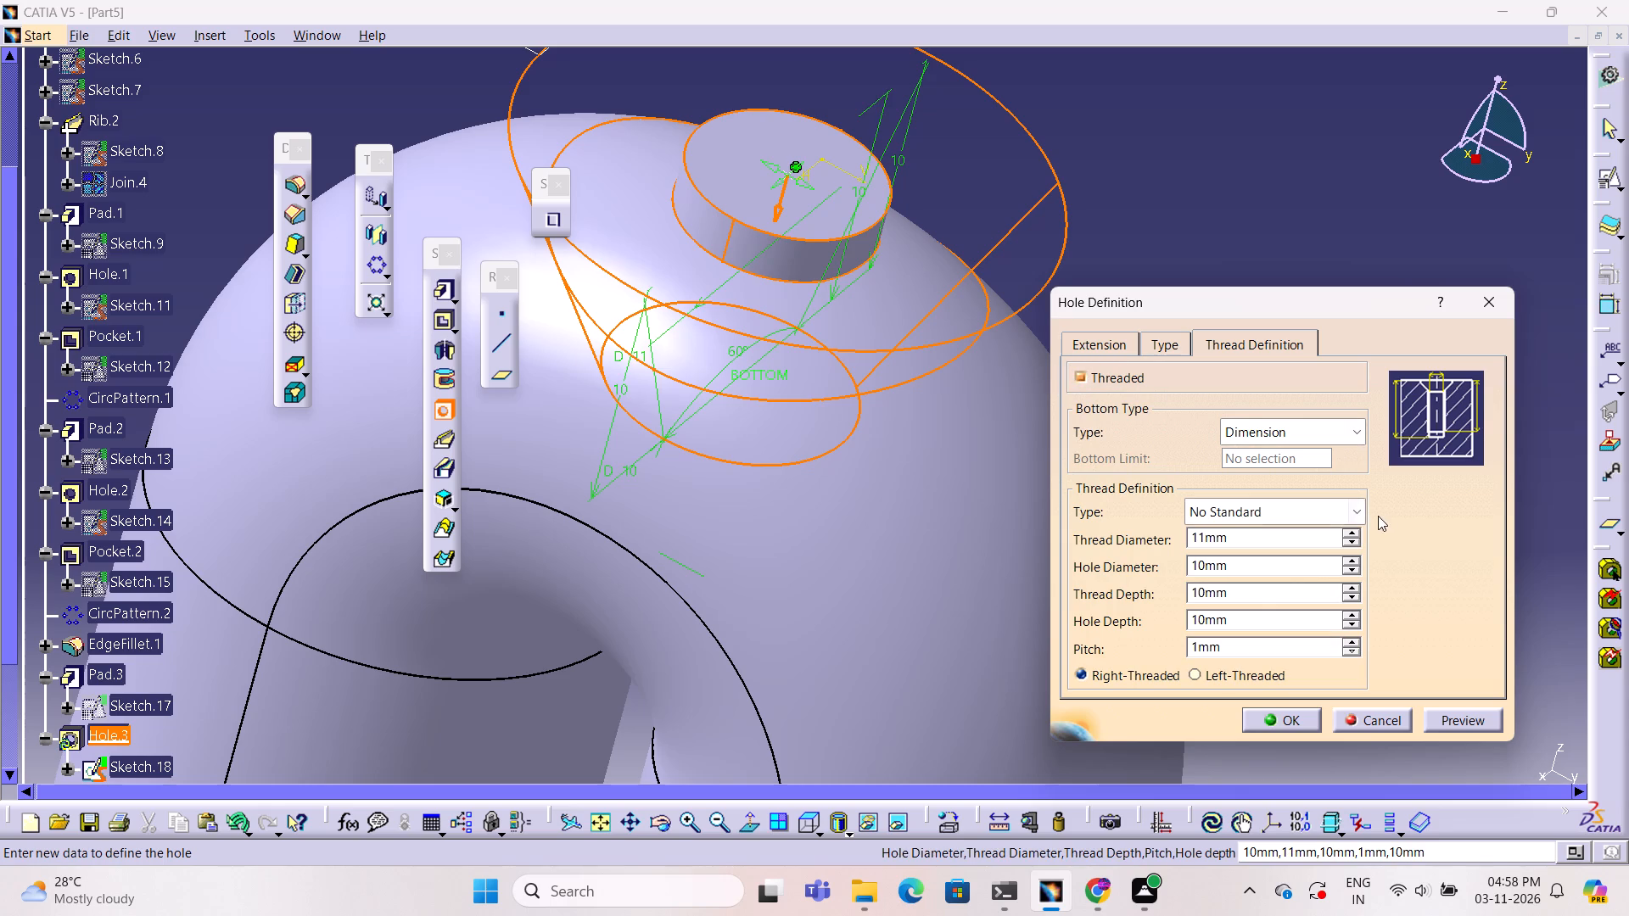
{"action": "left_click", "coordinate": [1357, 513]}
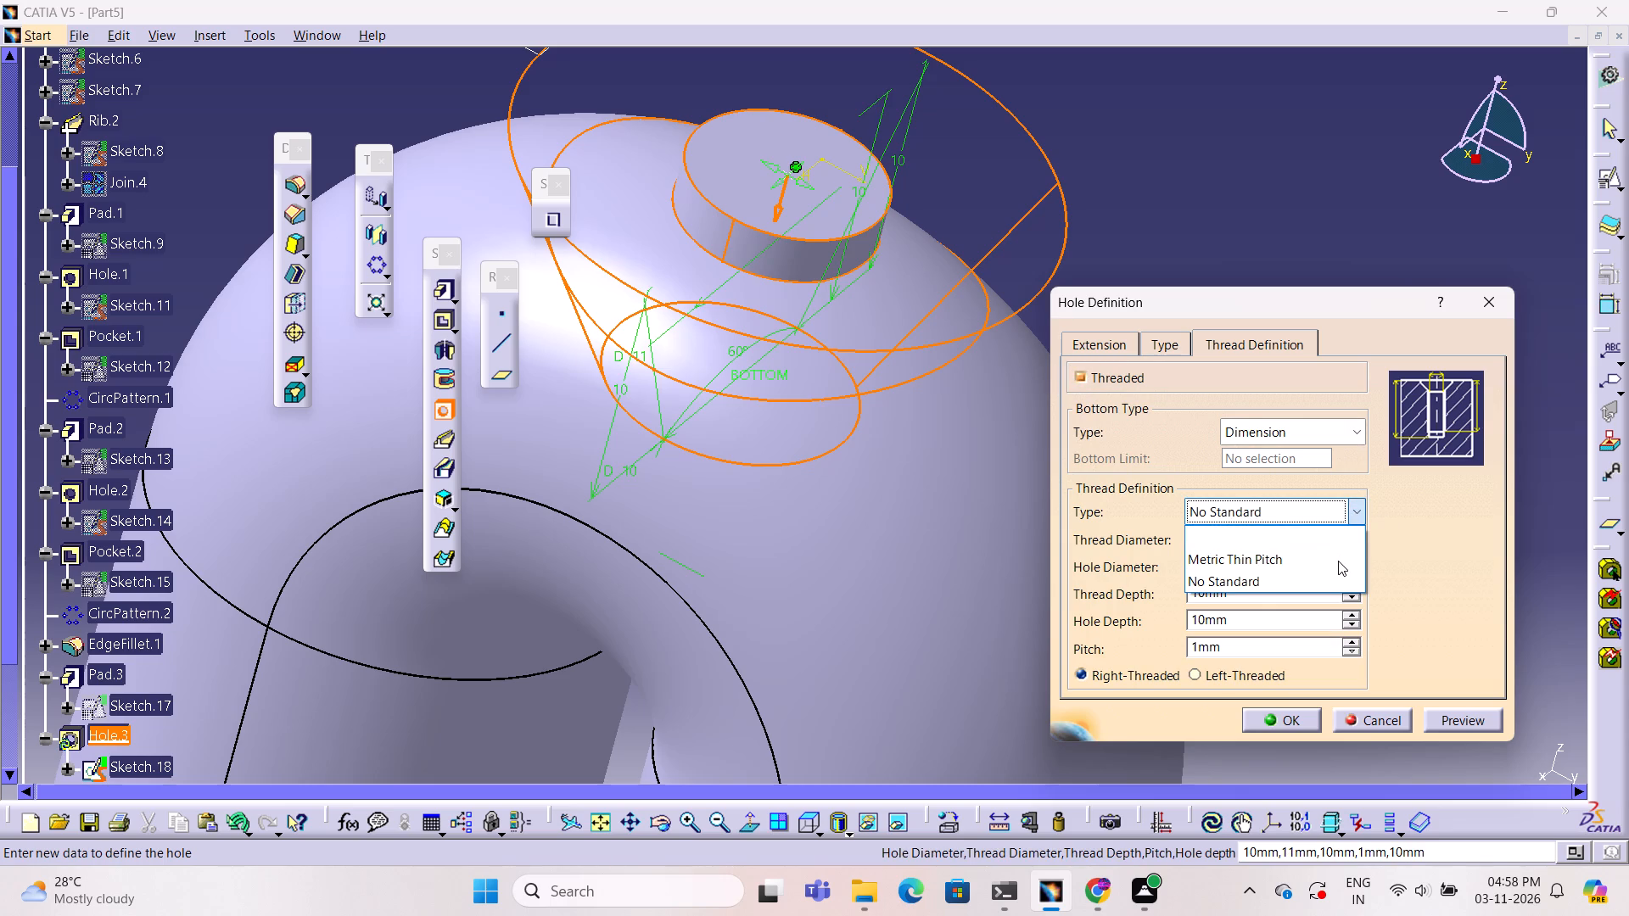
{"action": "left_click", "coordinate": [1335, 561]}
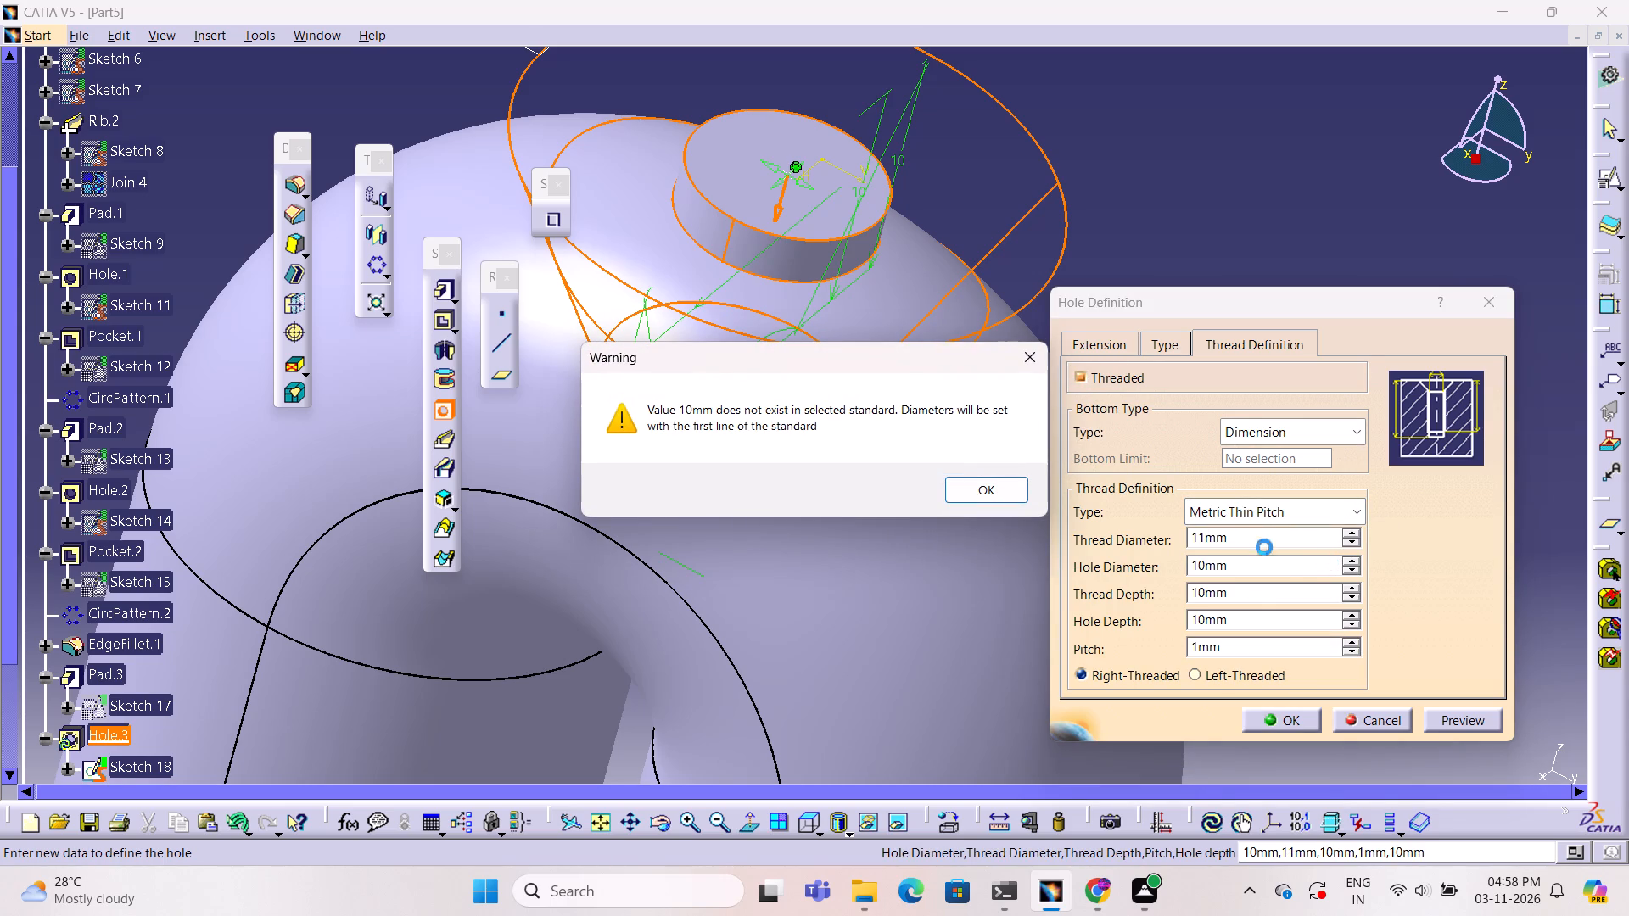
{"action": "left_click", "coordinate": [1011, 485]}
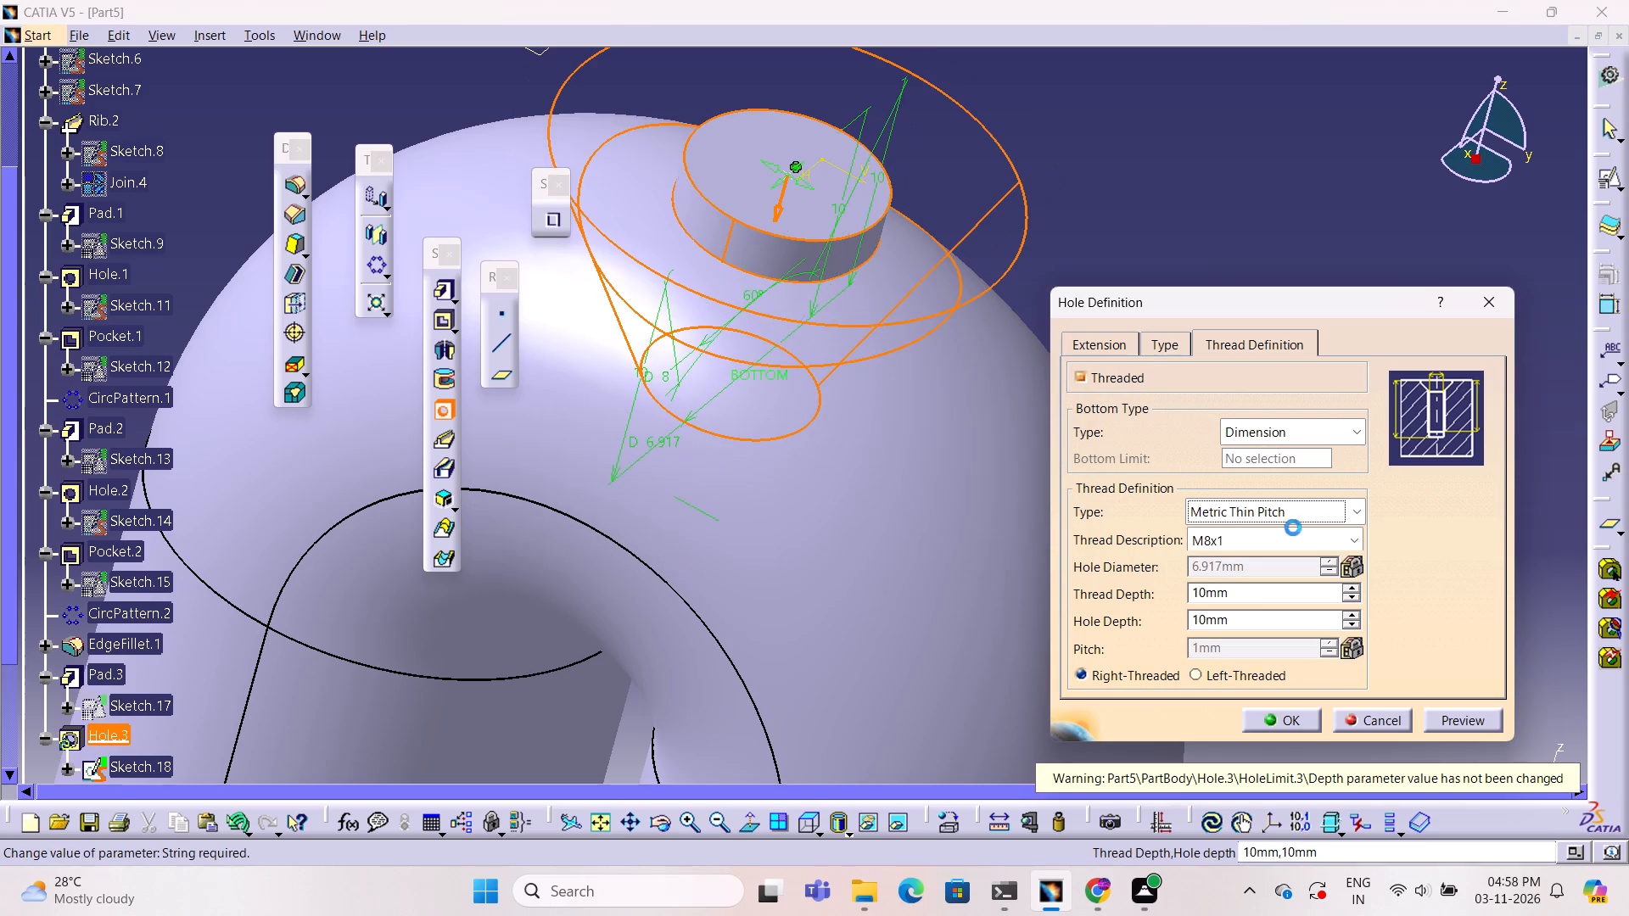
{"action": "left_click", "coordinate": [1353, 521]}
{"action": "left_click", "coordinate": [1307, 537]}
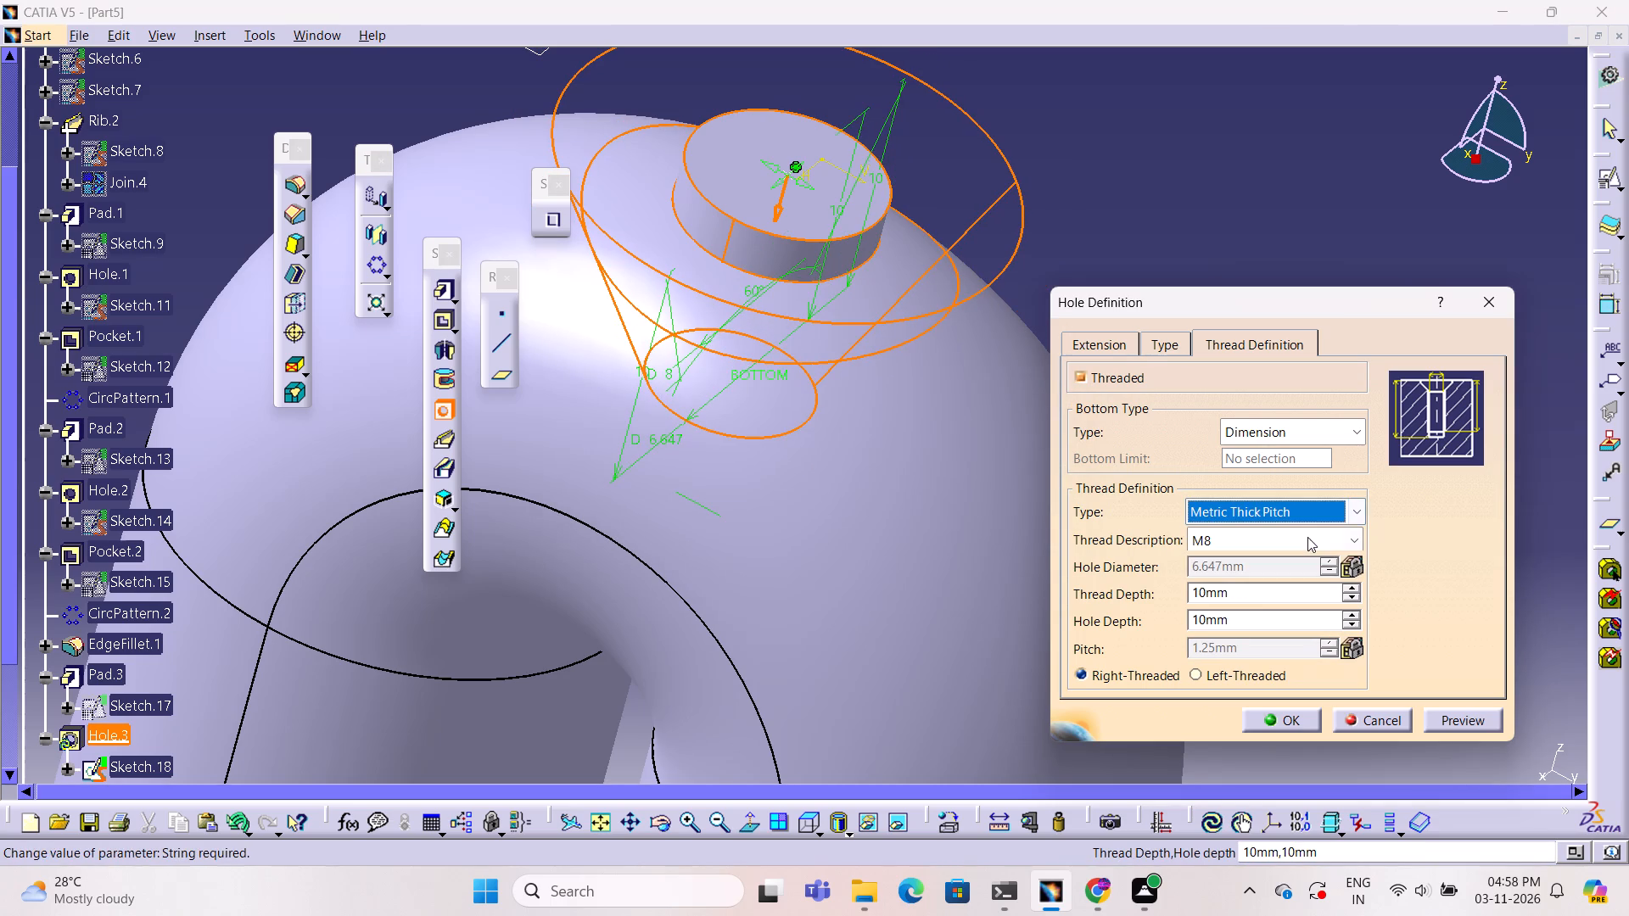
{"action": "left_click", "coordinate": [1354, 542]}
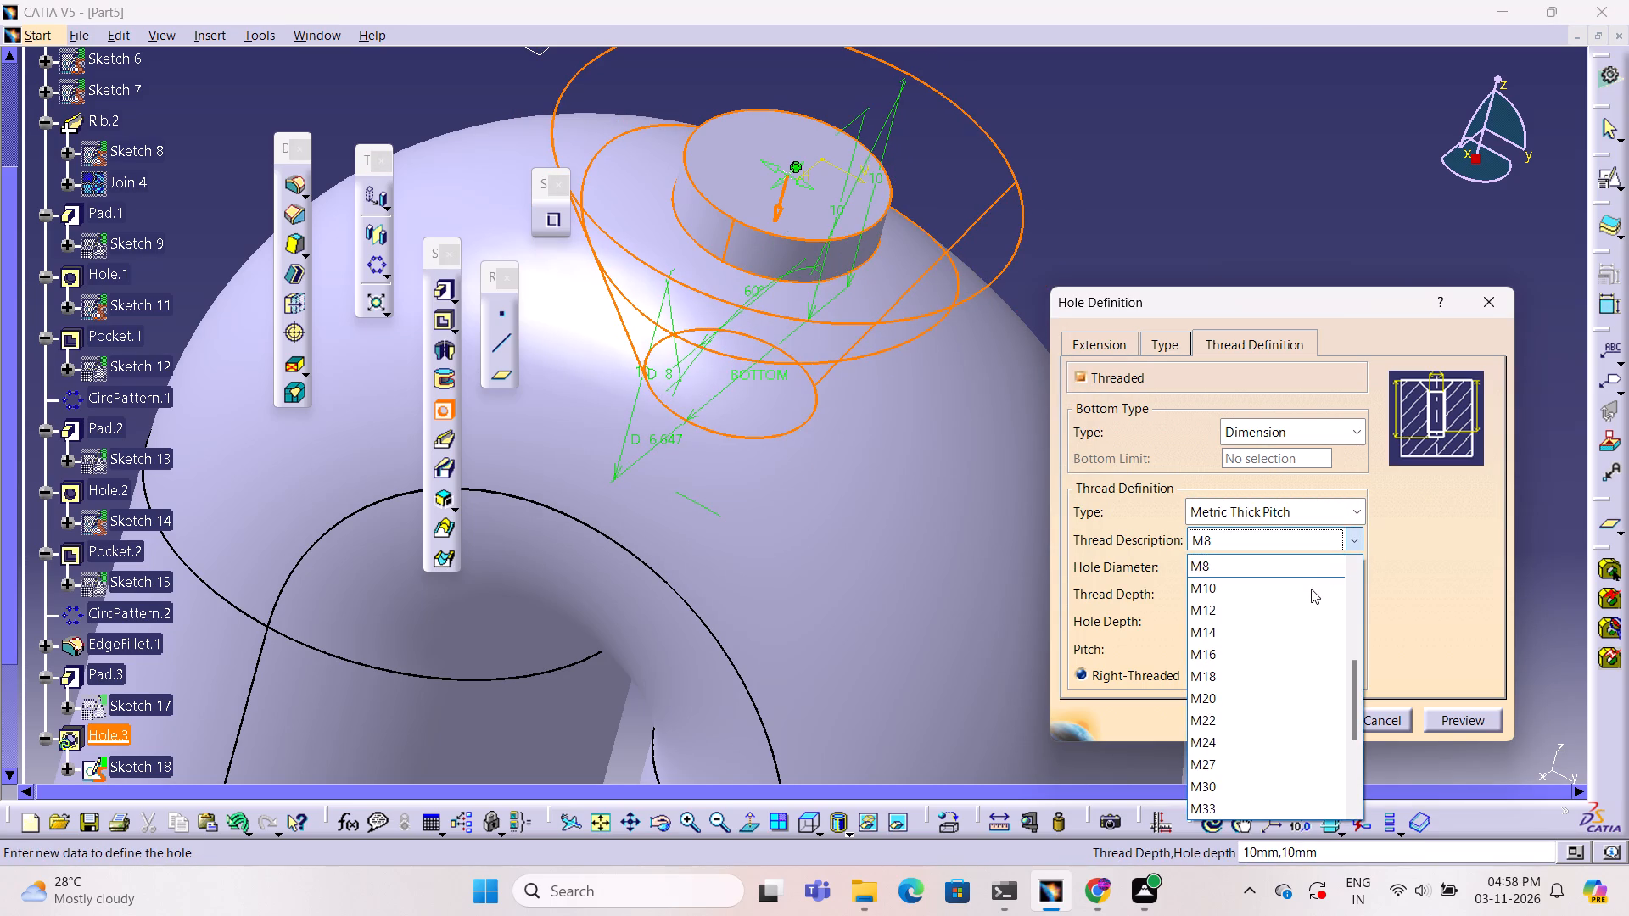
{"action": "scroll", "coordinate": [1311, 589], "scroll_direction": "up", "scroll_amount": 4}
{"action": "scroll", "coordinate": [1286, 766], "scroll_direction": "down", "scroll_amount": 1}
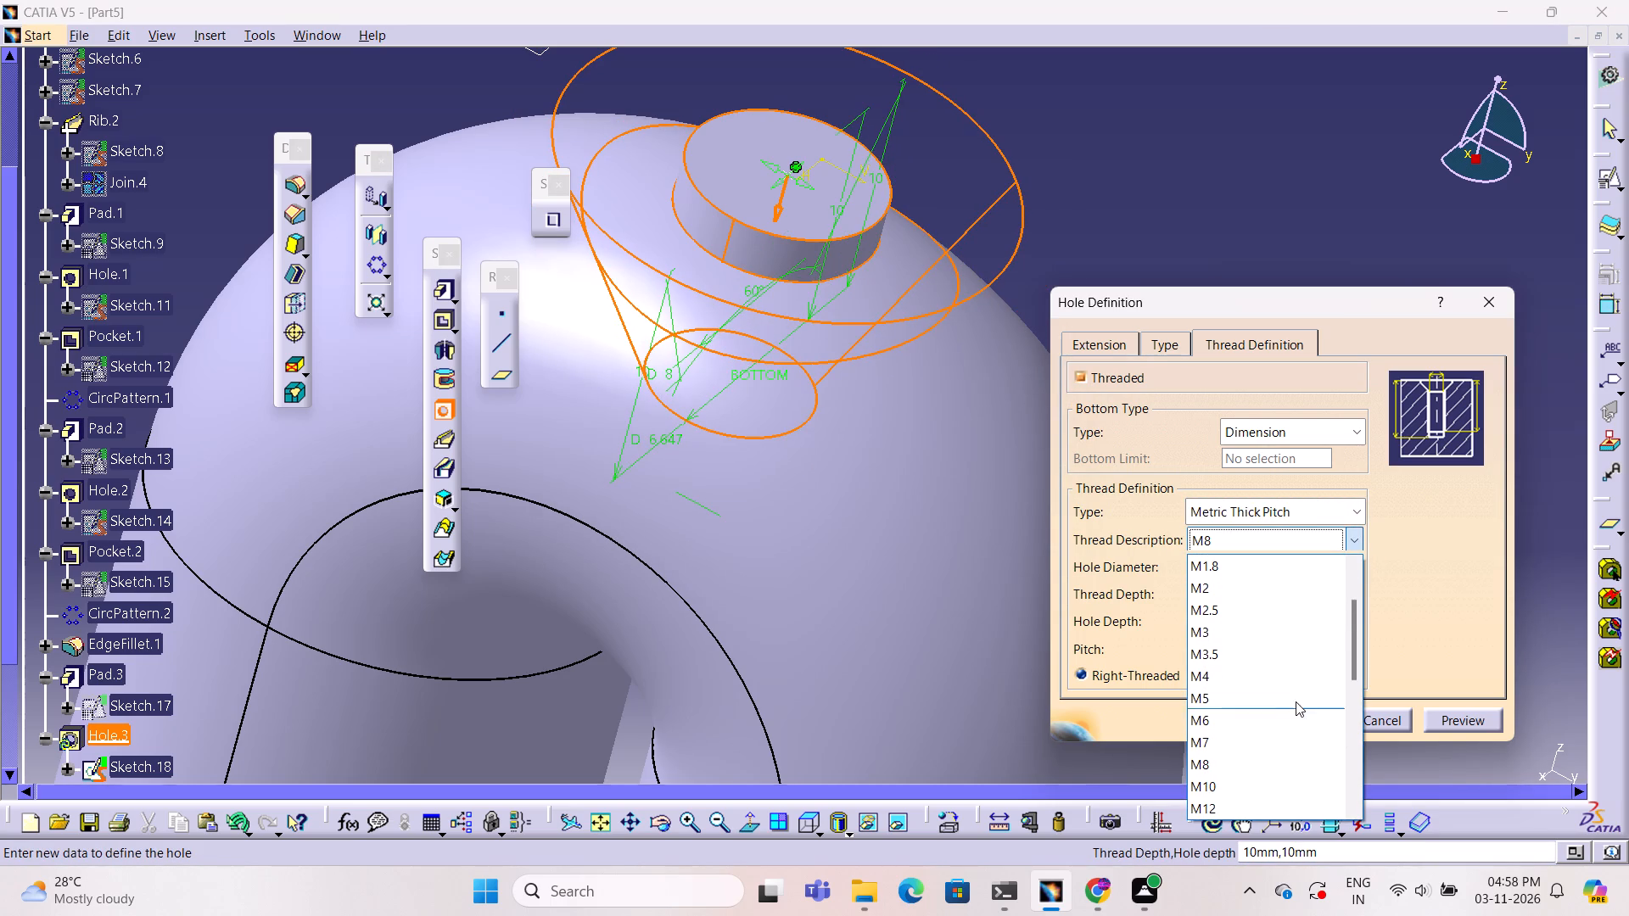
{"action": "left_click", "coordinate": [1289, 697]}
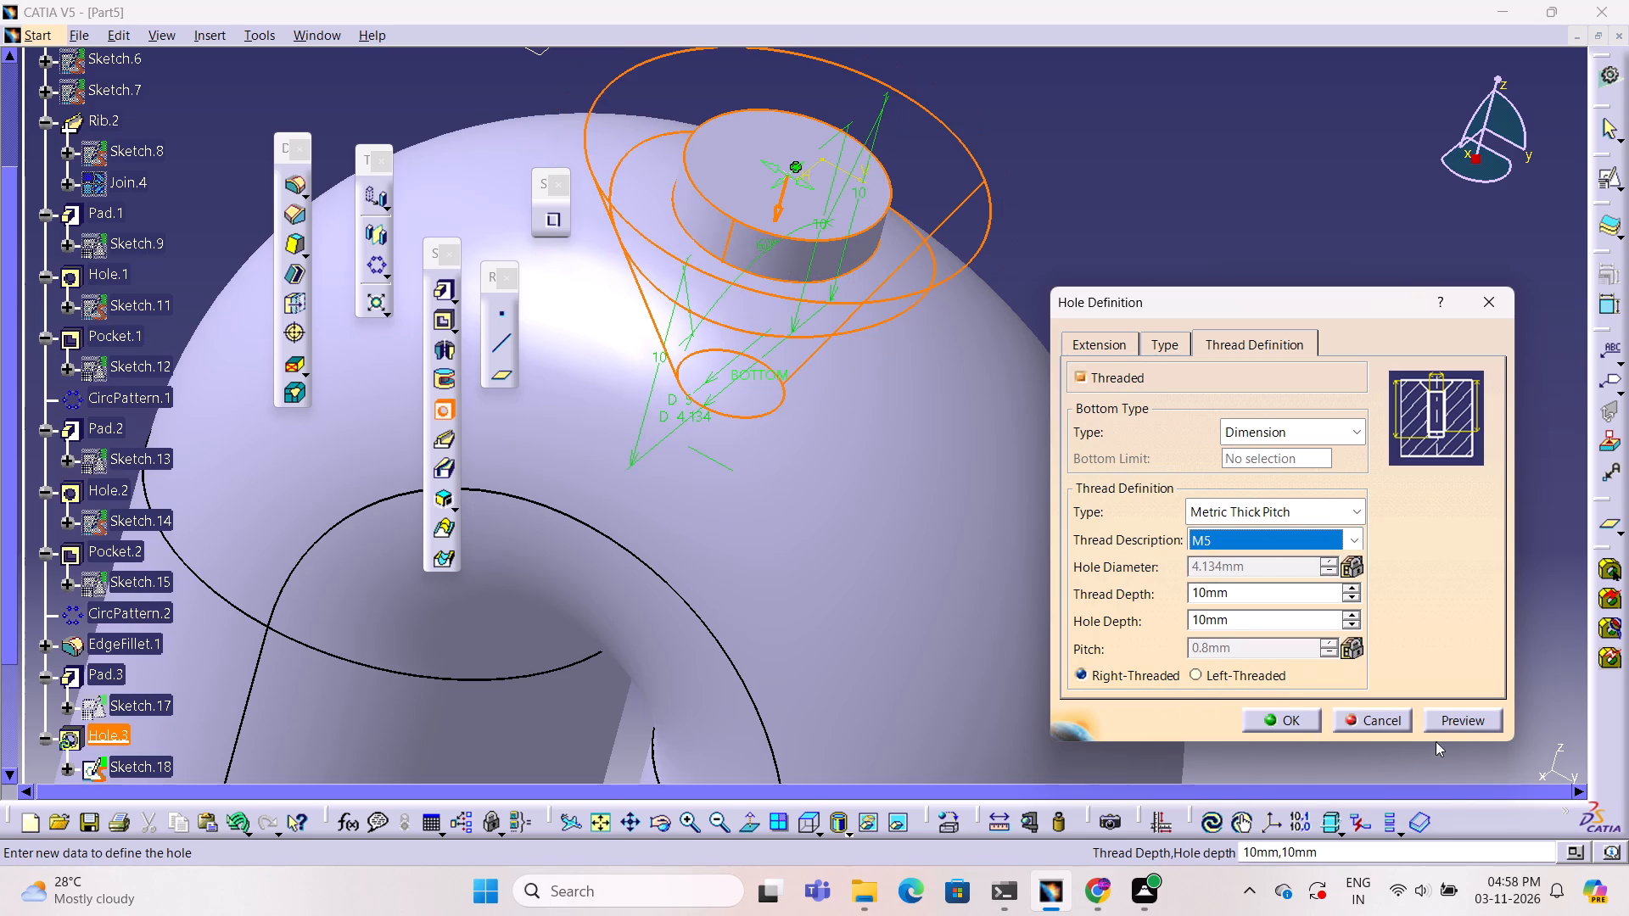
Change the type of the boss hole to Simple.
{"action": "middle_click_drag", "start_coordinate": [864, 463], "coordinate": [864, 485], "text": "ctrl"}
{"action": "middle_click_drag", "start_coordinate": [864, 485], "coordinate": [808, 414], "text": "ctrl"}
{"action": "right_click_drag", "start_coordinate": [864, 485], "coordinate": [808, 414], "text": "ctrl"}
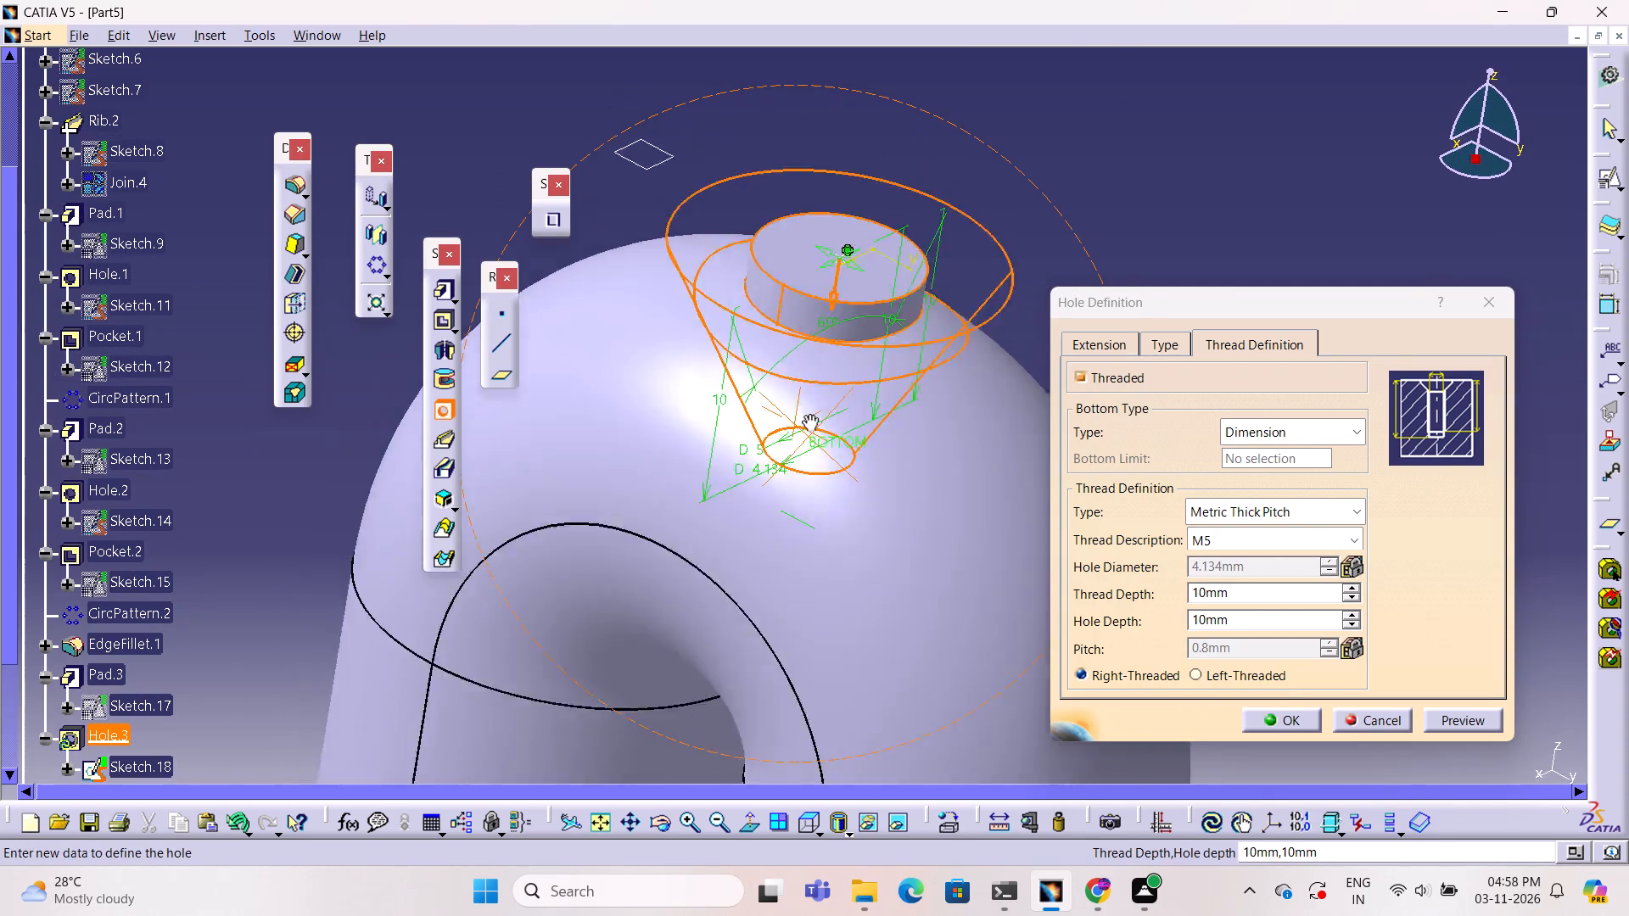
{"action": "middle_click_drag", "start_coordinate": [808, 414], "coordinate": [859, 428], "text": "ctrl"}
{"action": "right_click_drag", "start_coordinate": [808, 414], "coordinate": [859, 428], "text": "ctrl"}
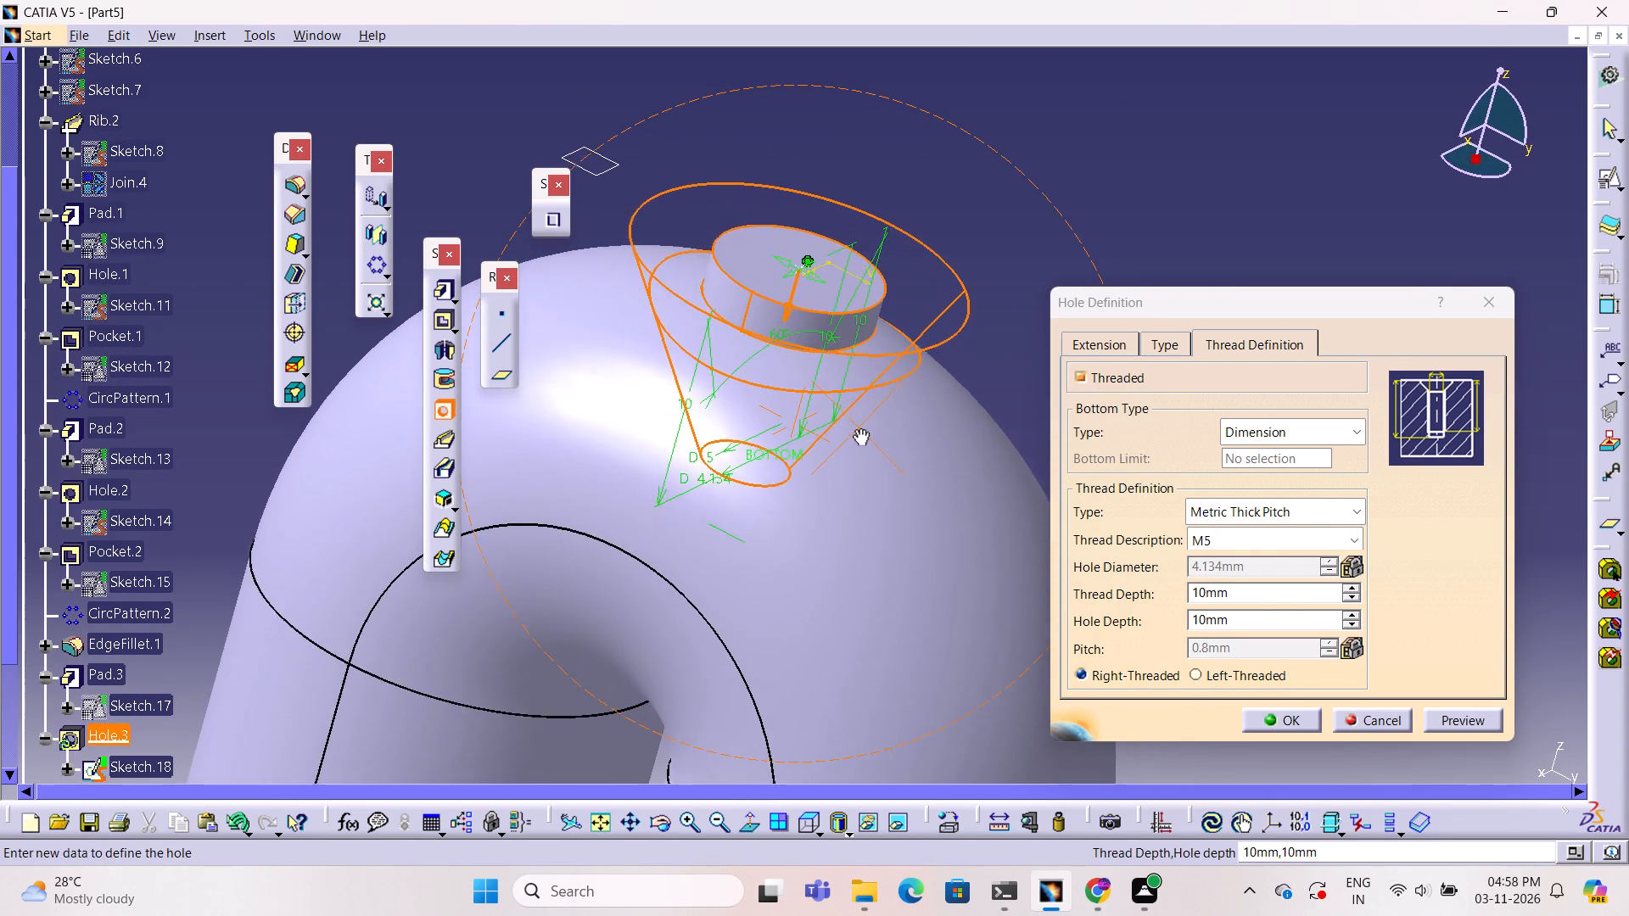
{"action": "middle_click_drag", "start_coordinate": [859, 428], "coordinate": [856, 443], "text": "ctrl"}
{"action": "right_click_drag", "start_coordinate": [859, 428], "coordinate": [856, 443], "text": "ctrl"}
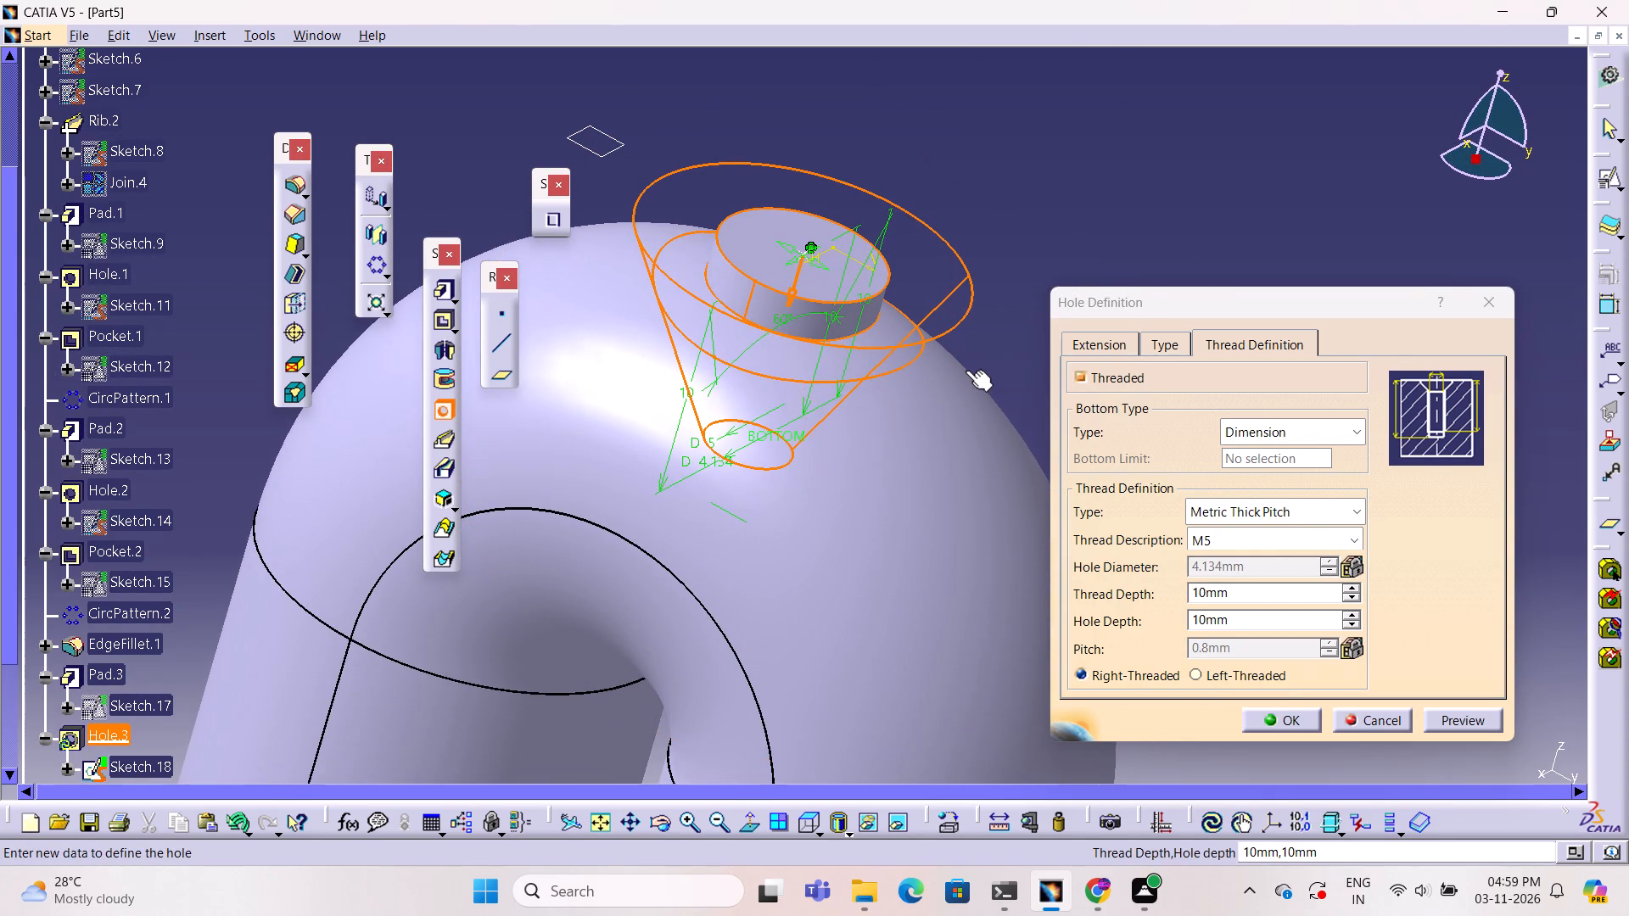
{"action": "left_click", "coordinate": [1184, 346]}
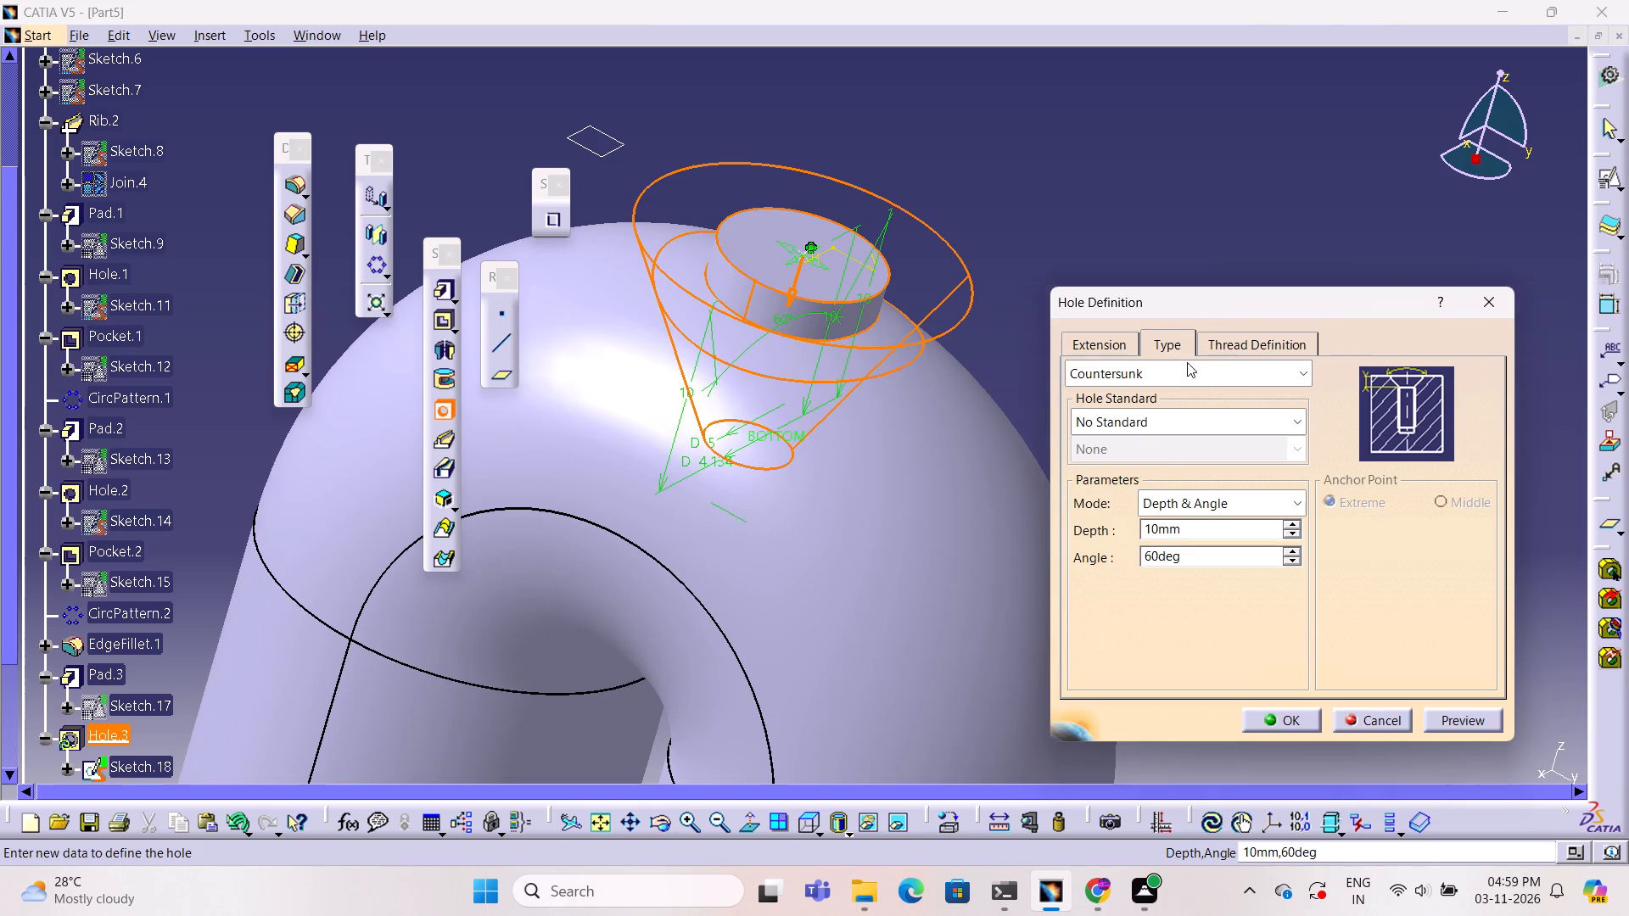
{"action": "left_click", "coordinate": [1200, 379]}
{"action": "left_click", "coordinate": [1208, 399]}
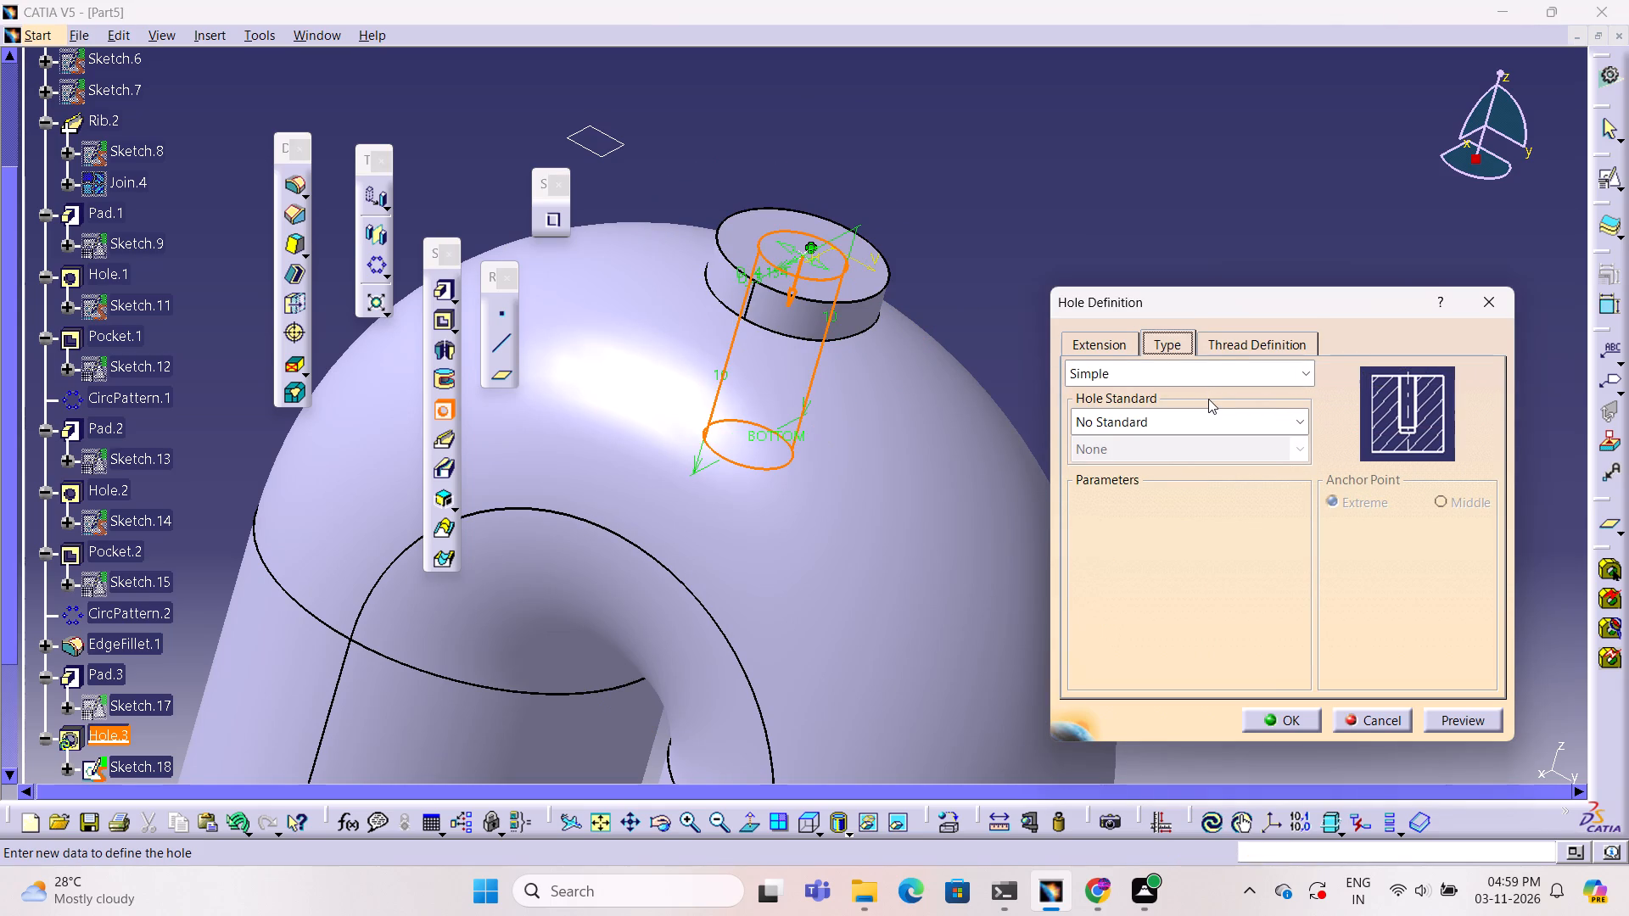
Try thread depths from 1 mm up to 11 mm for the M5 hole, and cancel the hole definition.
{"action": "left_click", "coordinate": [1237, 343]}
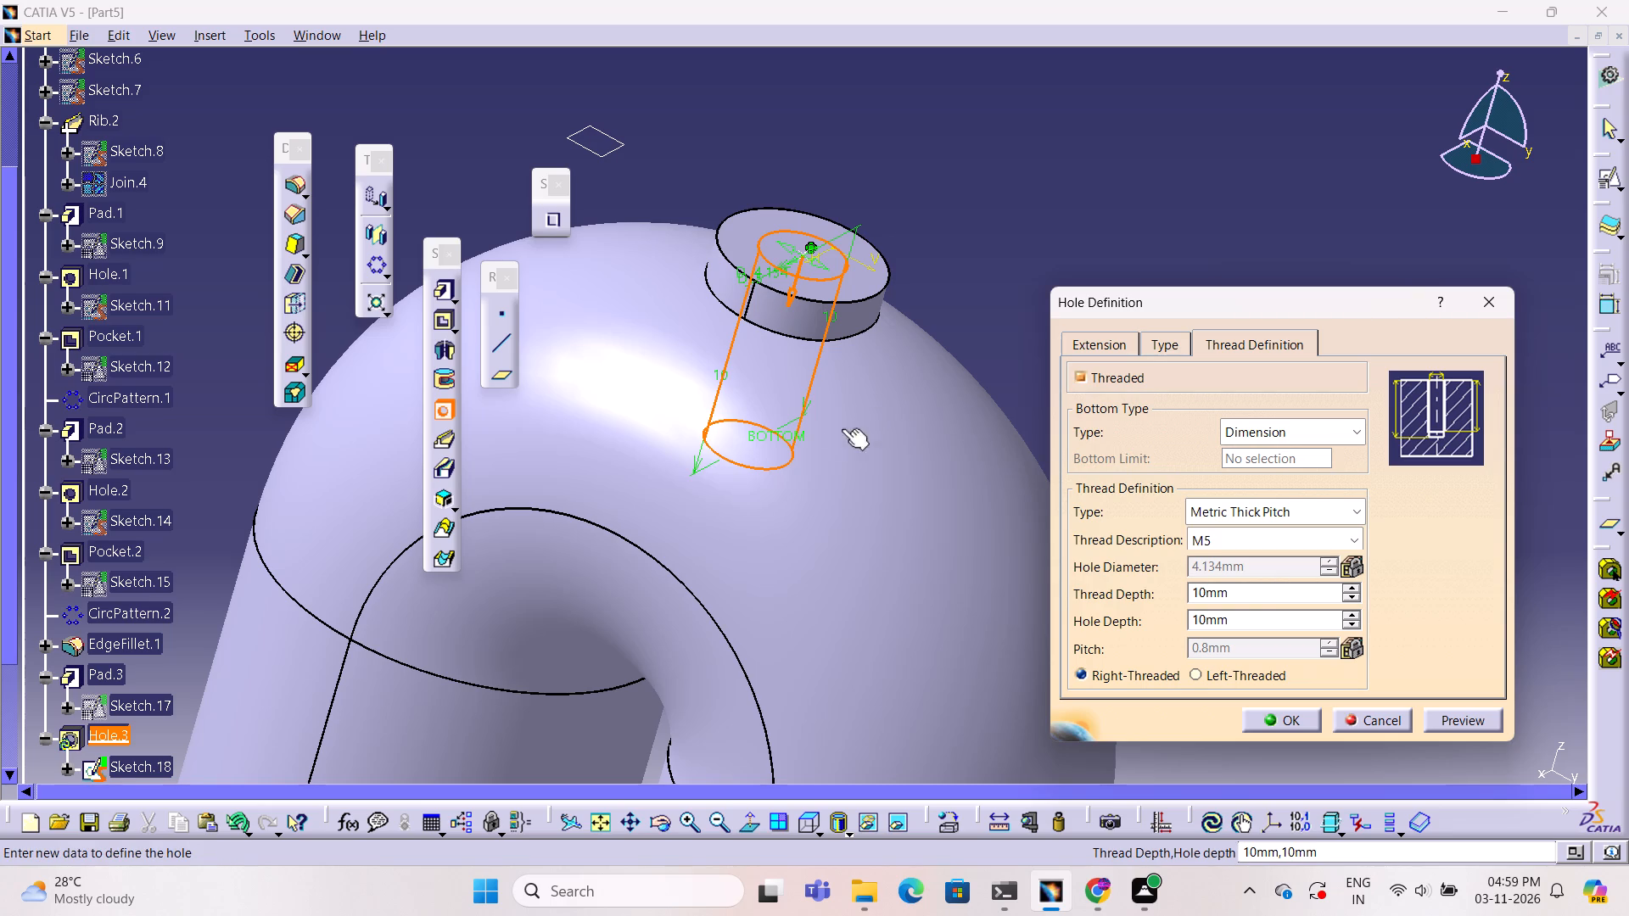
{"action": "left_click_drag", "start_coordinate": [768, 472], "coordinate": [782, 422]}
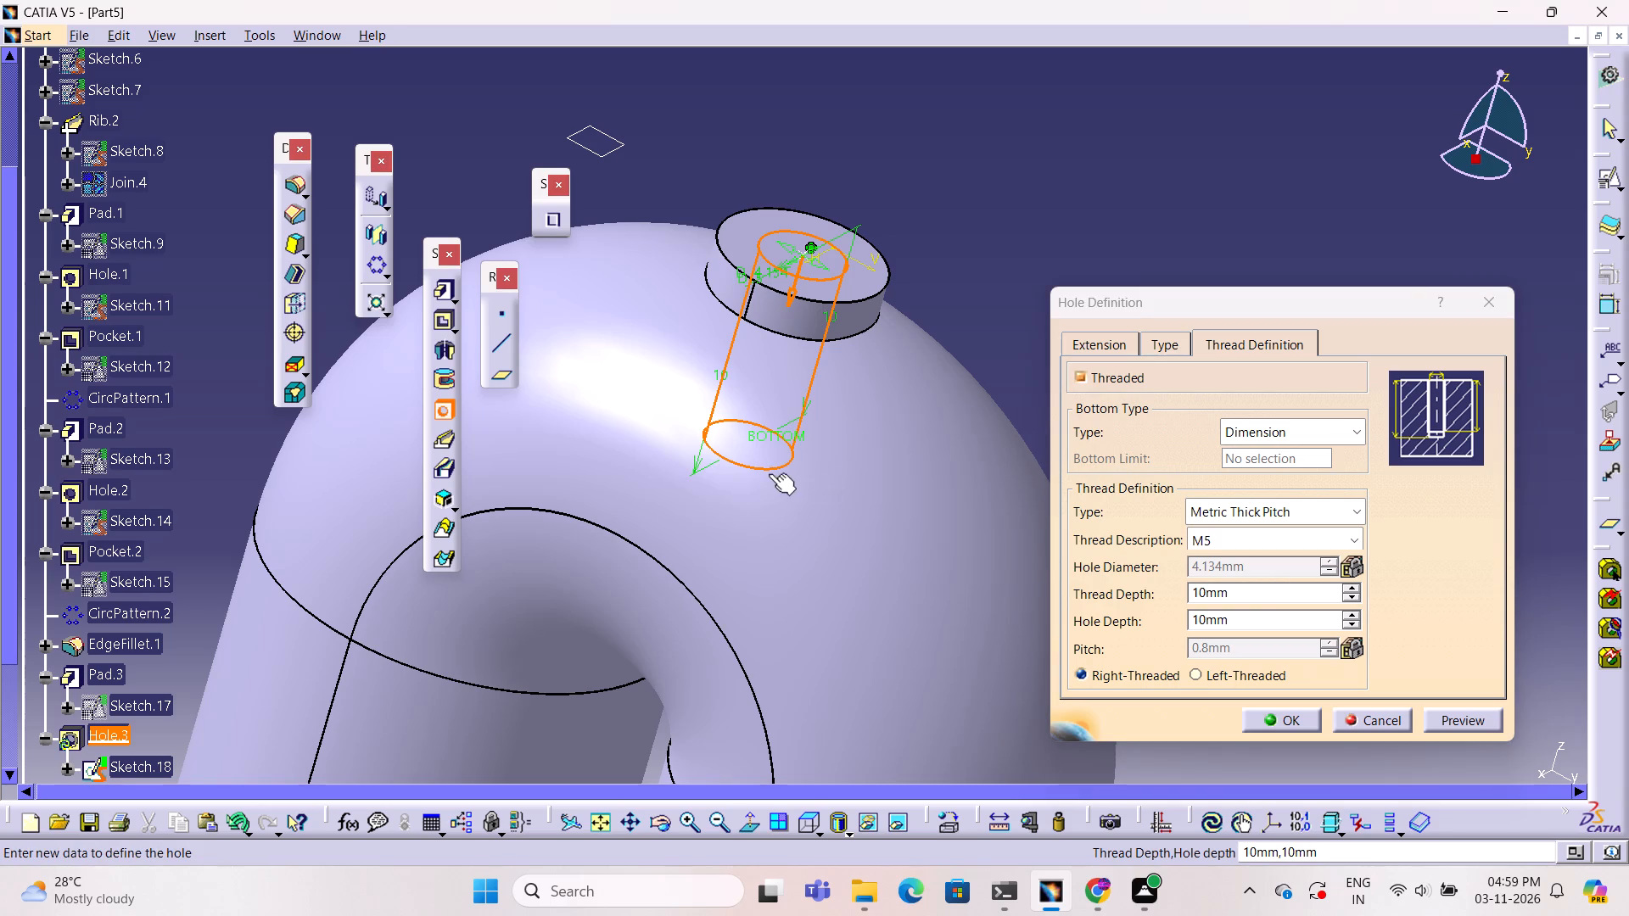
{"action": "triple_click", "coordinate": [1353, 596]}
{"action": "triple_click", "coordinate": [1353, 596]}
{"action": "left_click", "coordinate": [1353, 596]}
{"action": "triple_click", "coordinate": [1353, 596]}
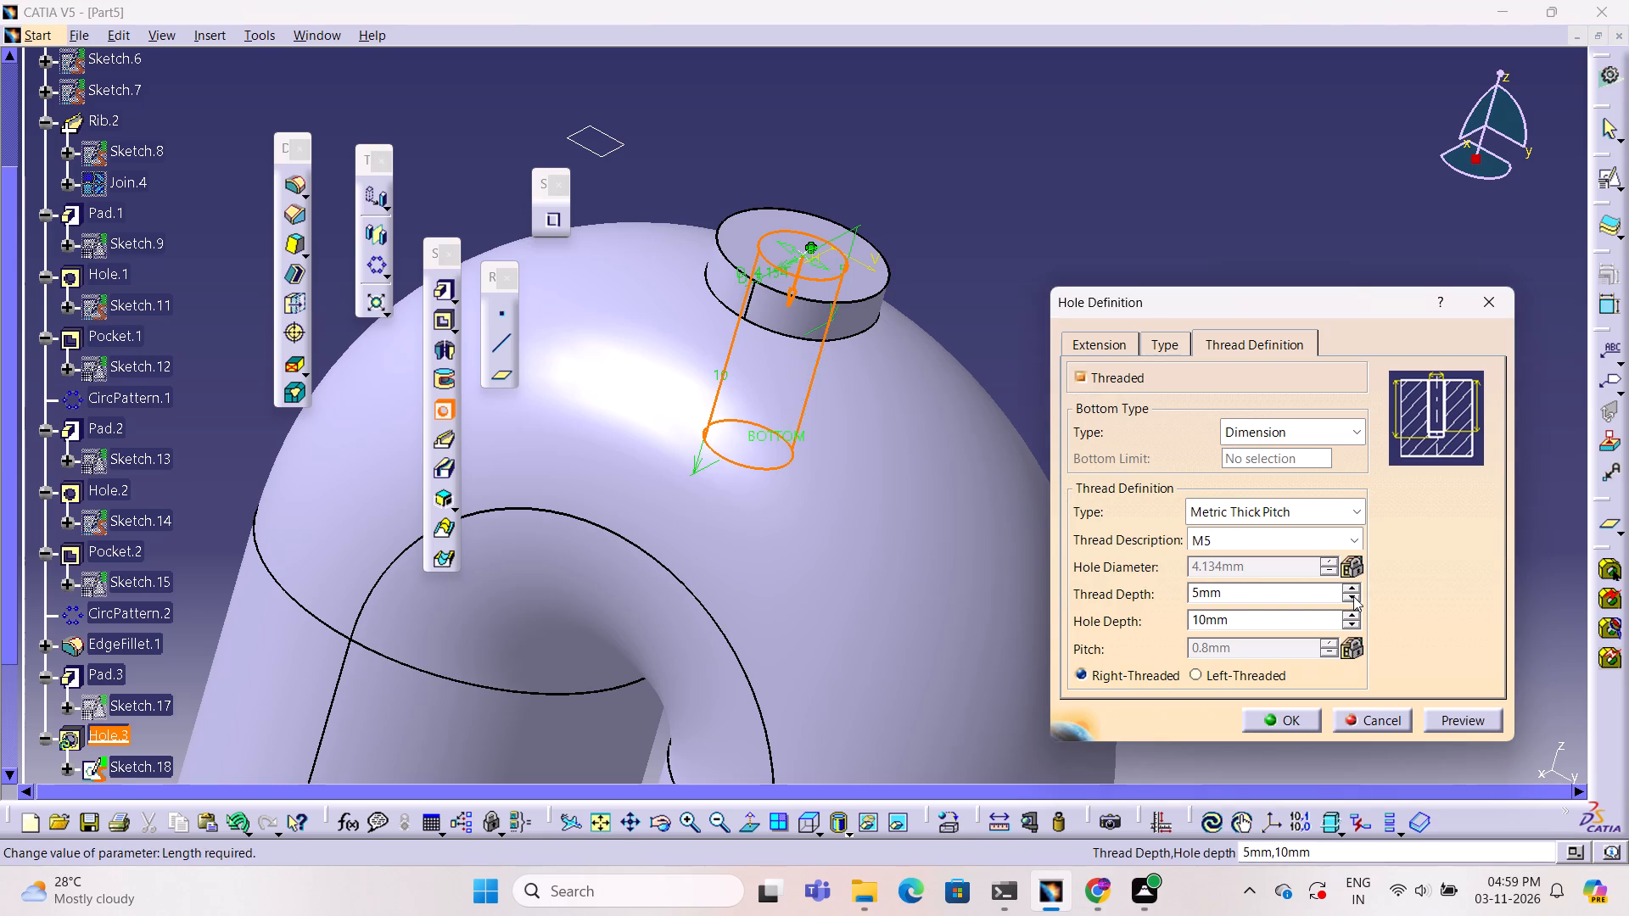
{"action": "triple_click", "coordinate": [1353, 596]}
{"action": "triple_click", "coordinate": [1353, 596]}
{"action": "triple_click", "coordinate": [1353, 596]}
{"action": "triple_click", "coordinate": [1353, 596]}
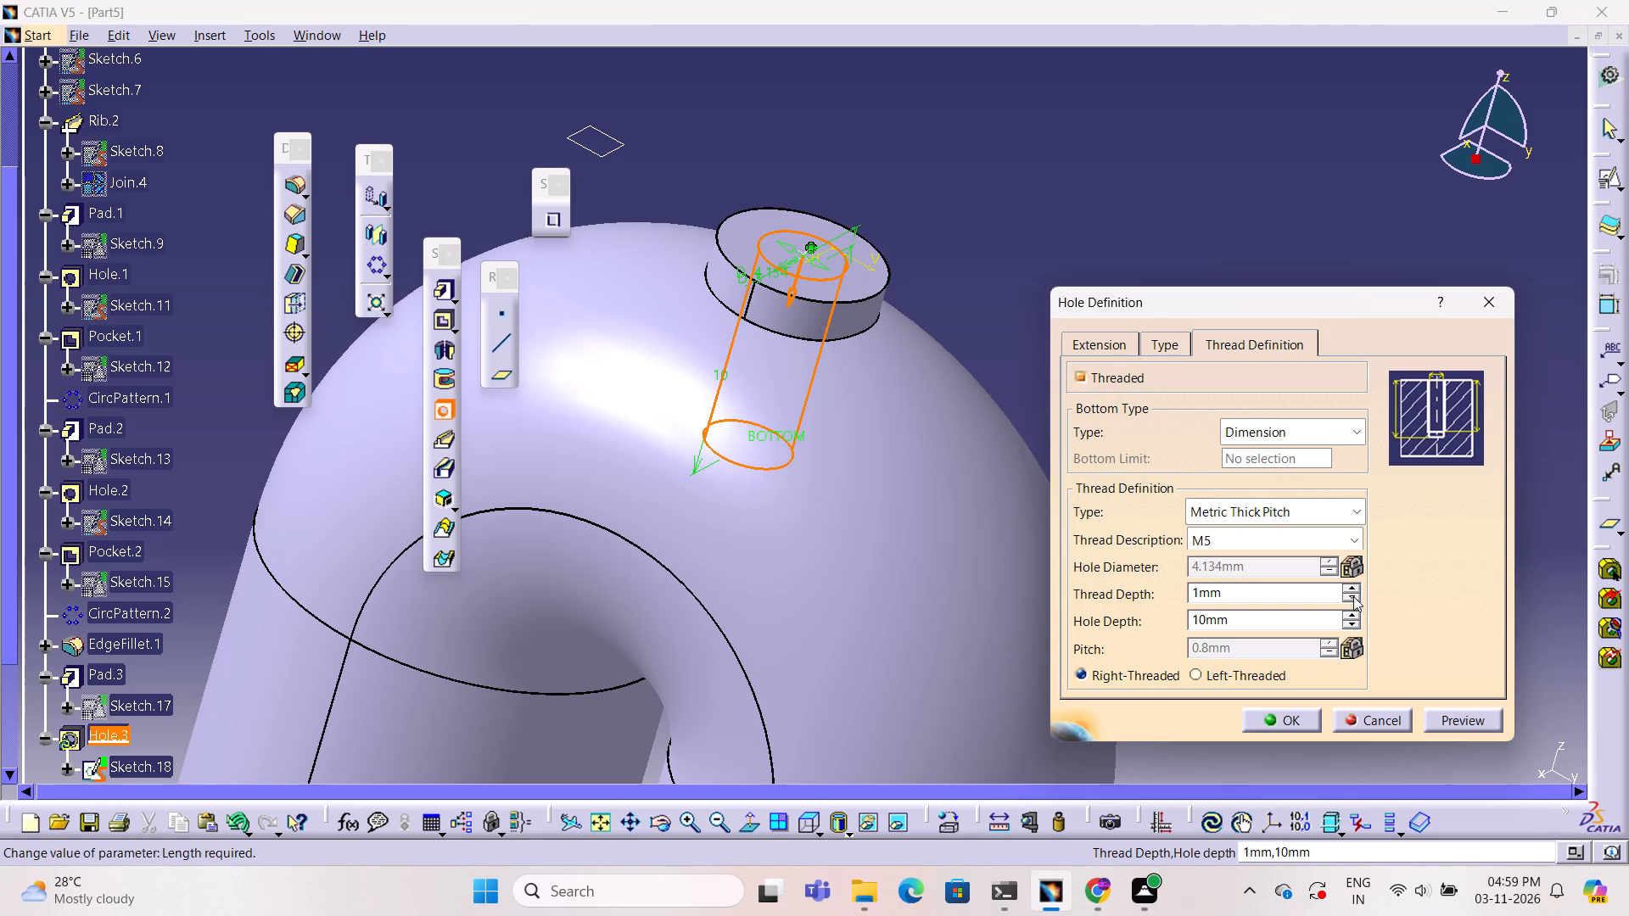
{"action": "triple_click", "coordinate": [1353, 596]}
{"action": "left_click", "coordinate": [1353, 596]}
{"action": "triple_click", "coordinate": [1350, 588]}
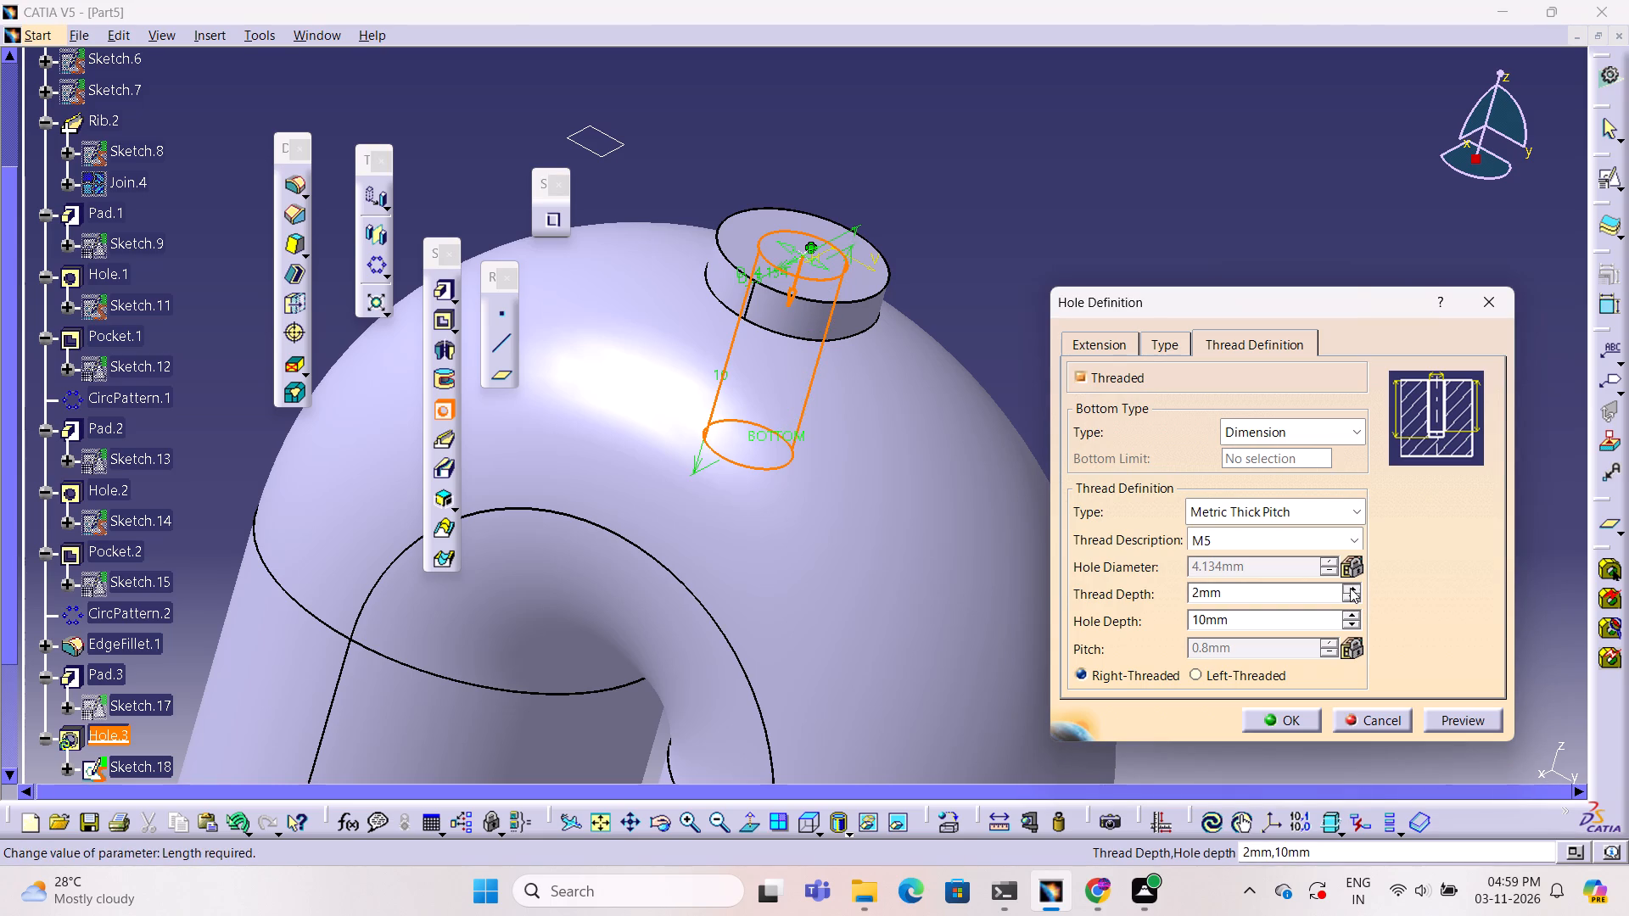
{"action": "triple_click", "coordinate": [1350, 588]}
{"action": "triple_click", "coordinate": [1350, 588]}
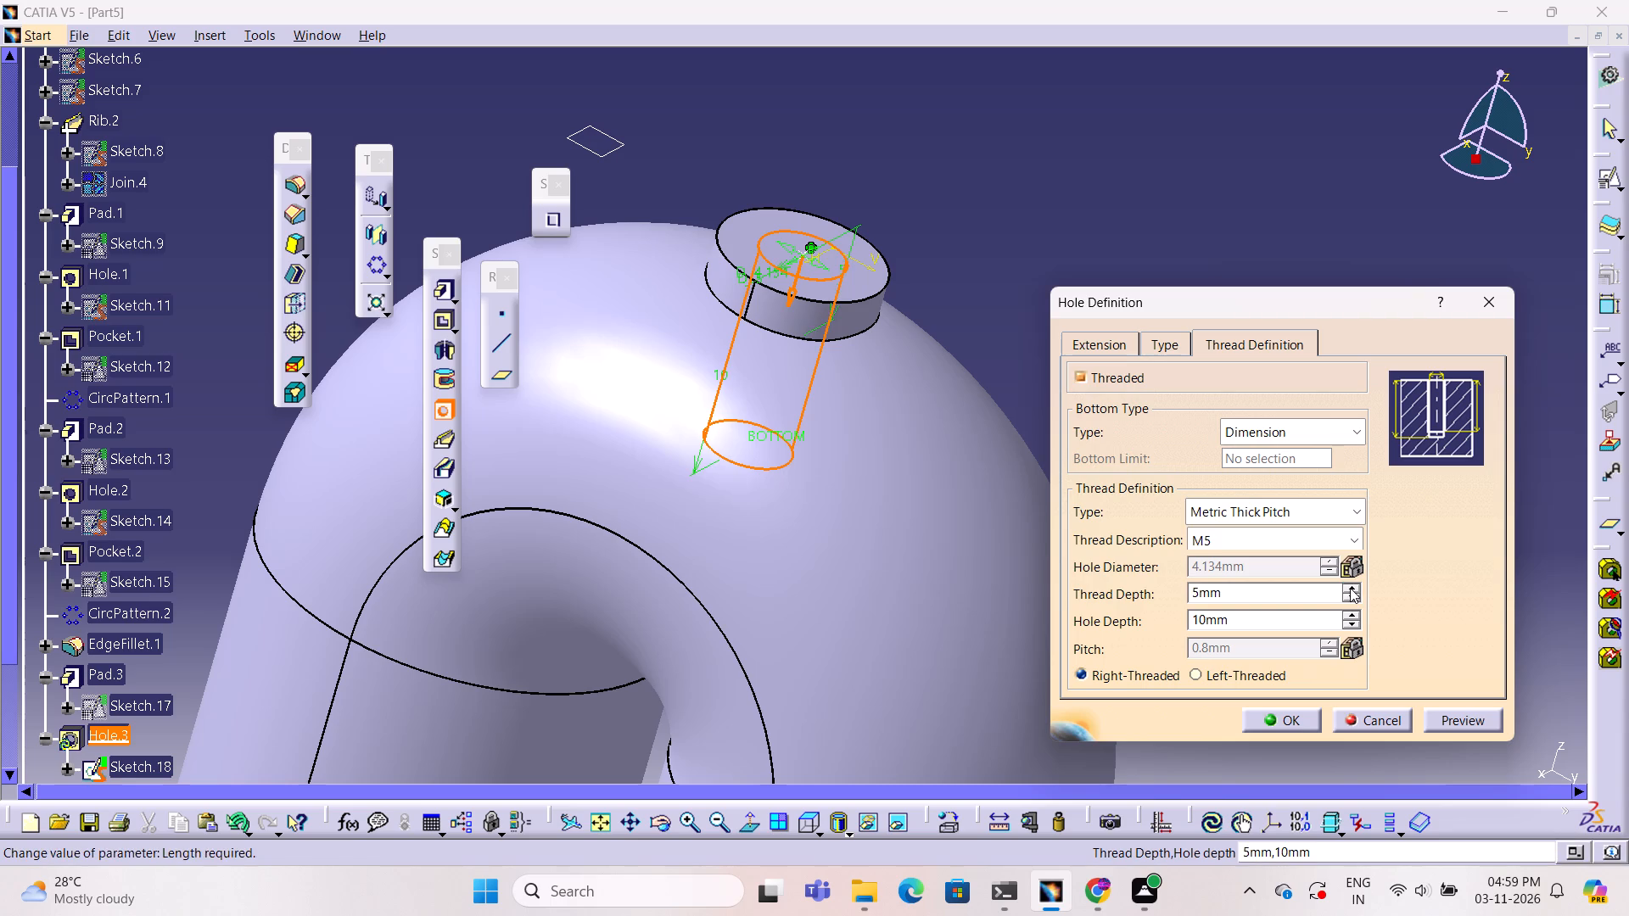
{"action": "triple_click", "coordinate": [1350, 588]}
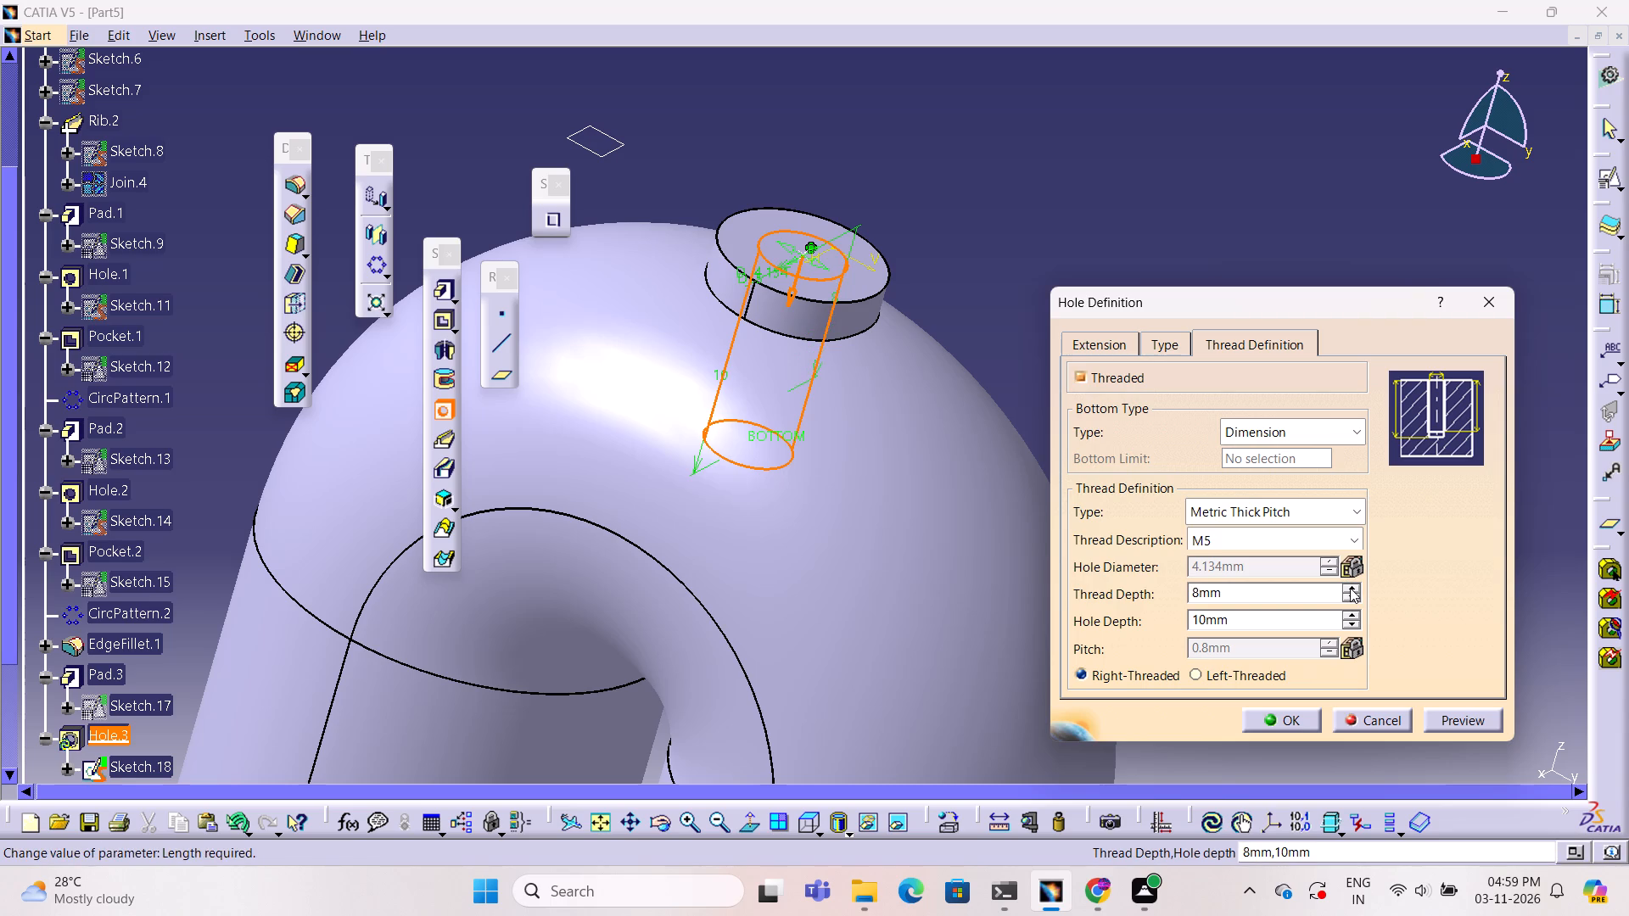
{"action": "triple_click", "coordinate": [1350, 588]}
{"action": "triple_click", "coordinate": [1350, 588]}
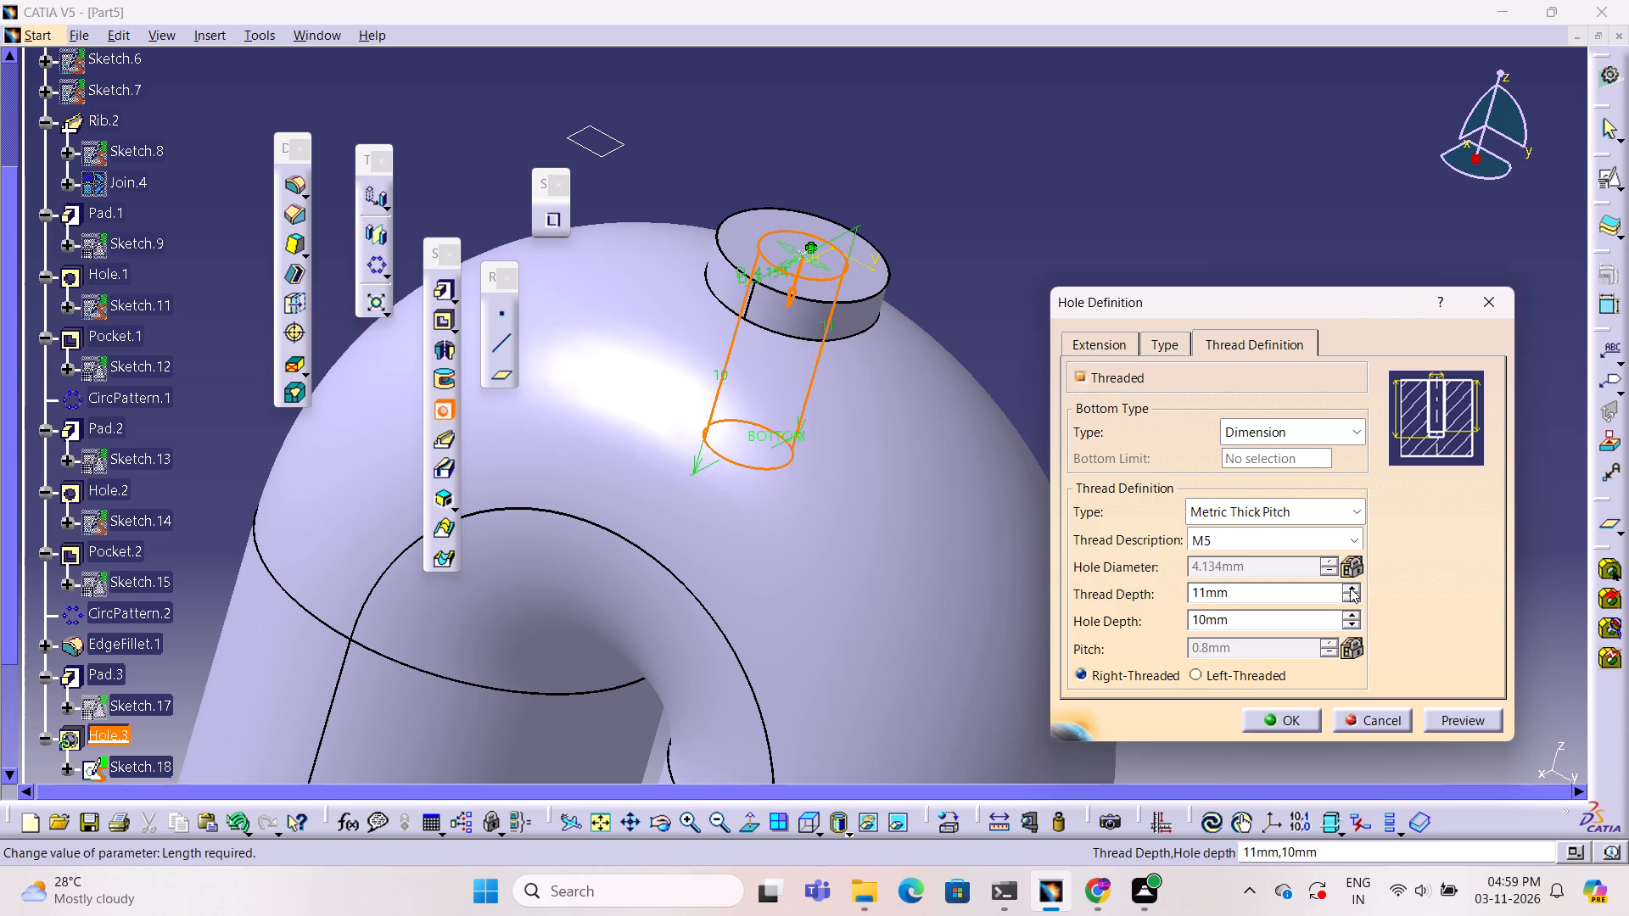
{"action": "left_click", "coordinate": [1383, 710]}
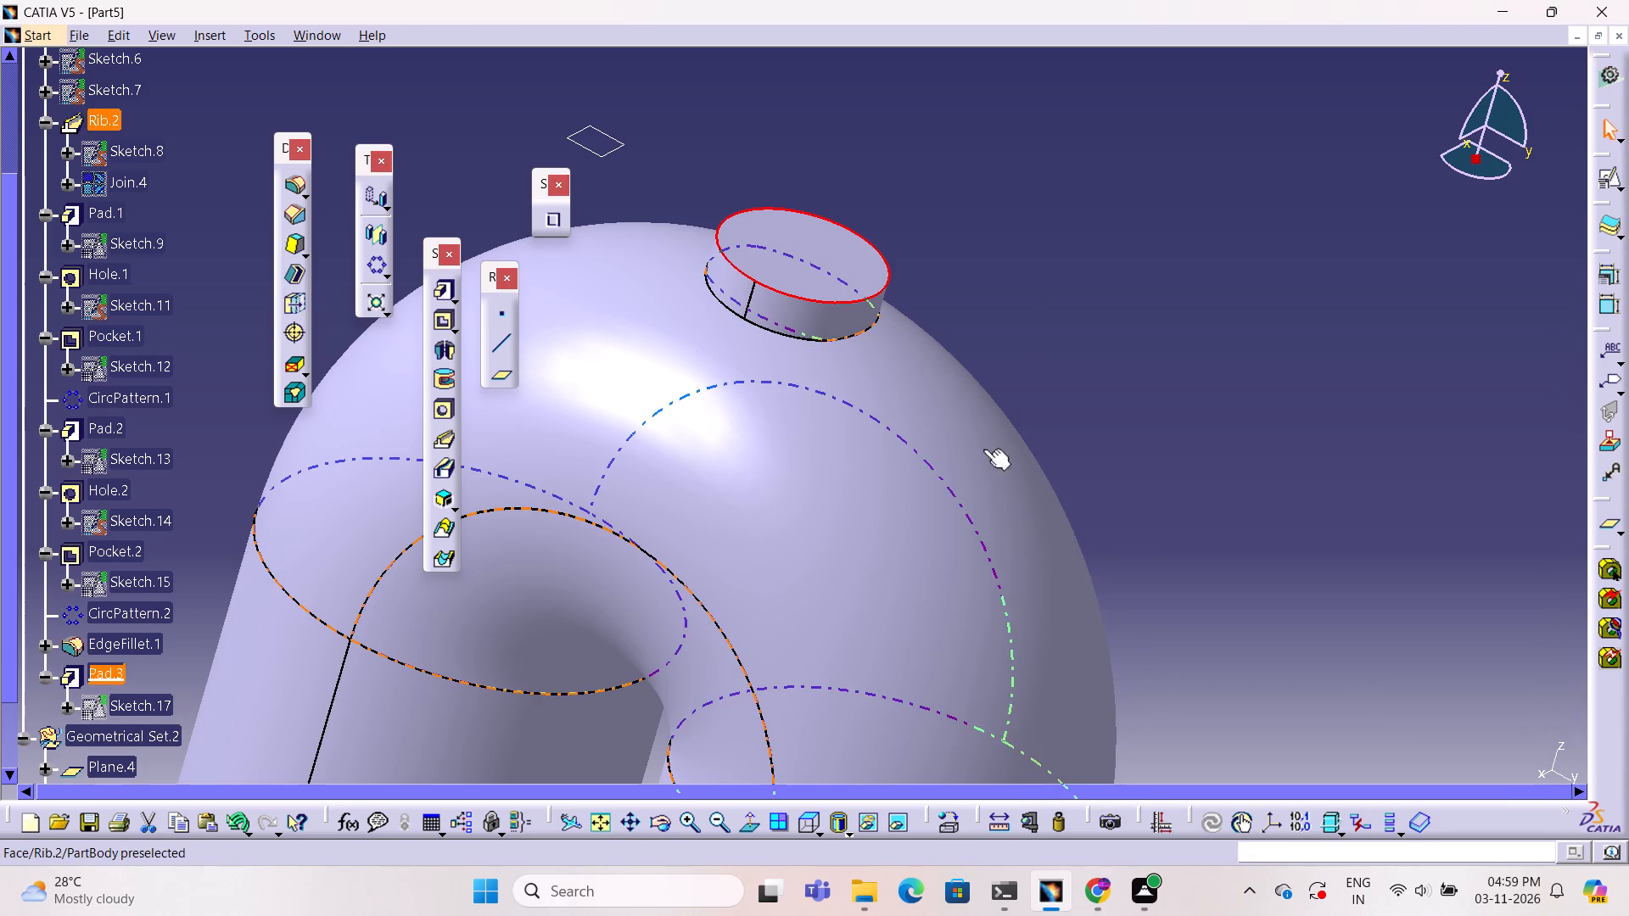
Position a new hole on the flat top face of the round boss, making its centre point concentric with the boss's circular edge.
{"action": "left_click", "coordinate": [820, 265]}
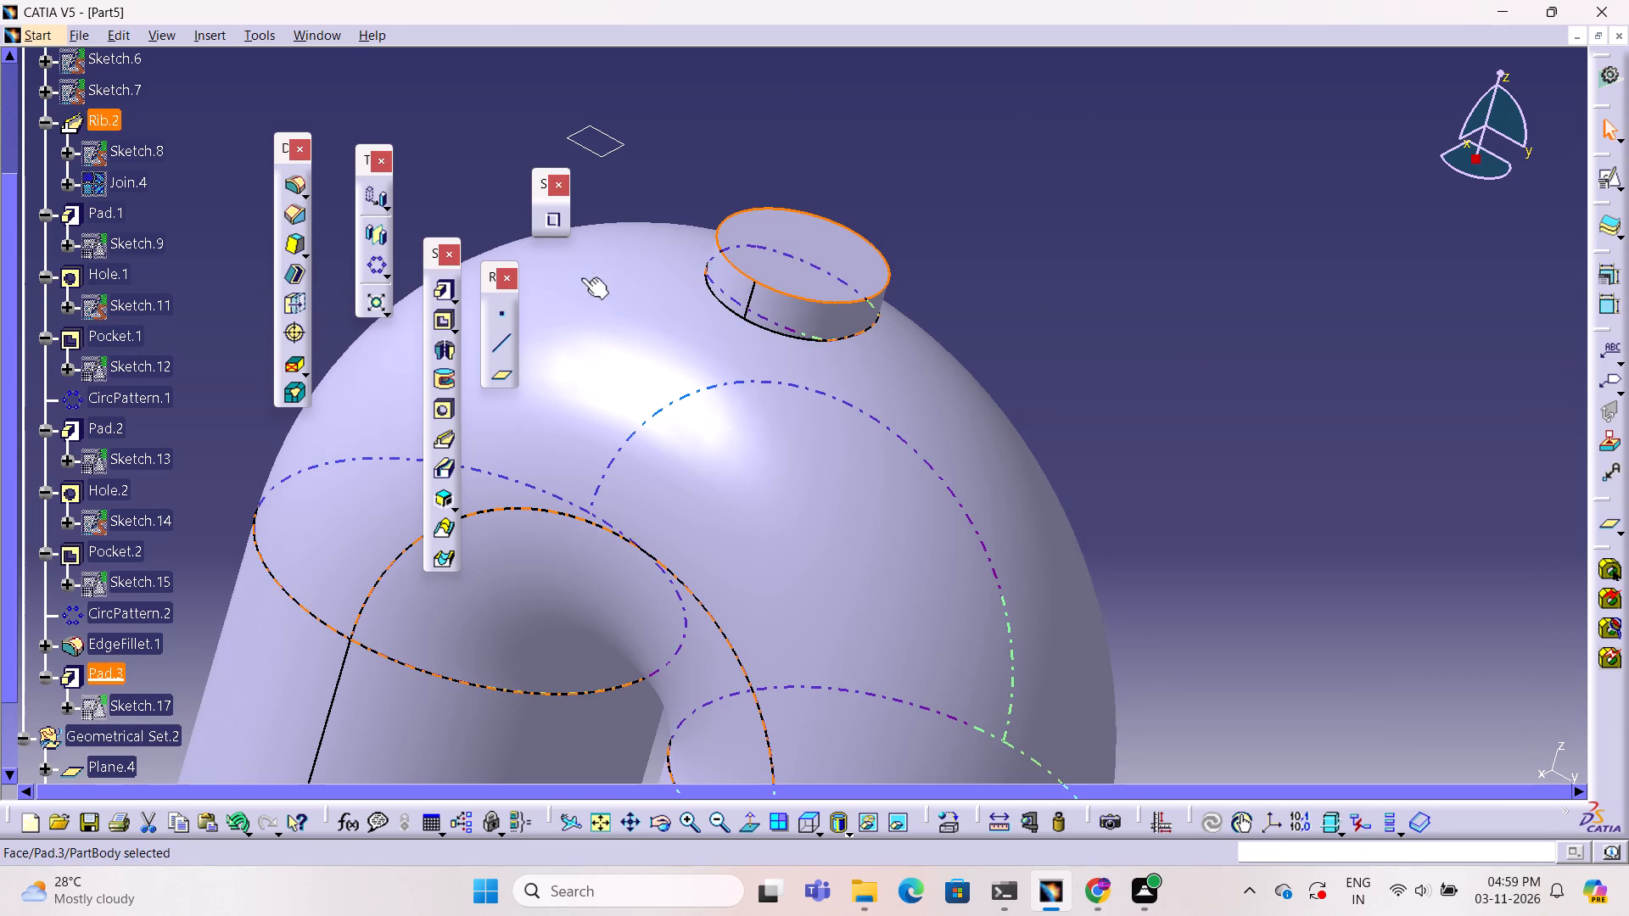
{"action": "scroll", "coordinate": [132, 596], "scroll_direction": "down", "scroll_amount": 4}
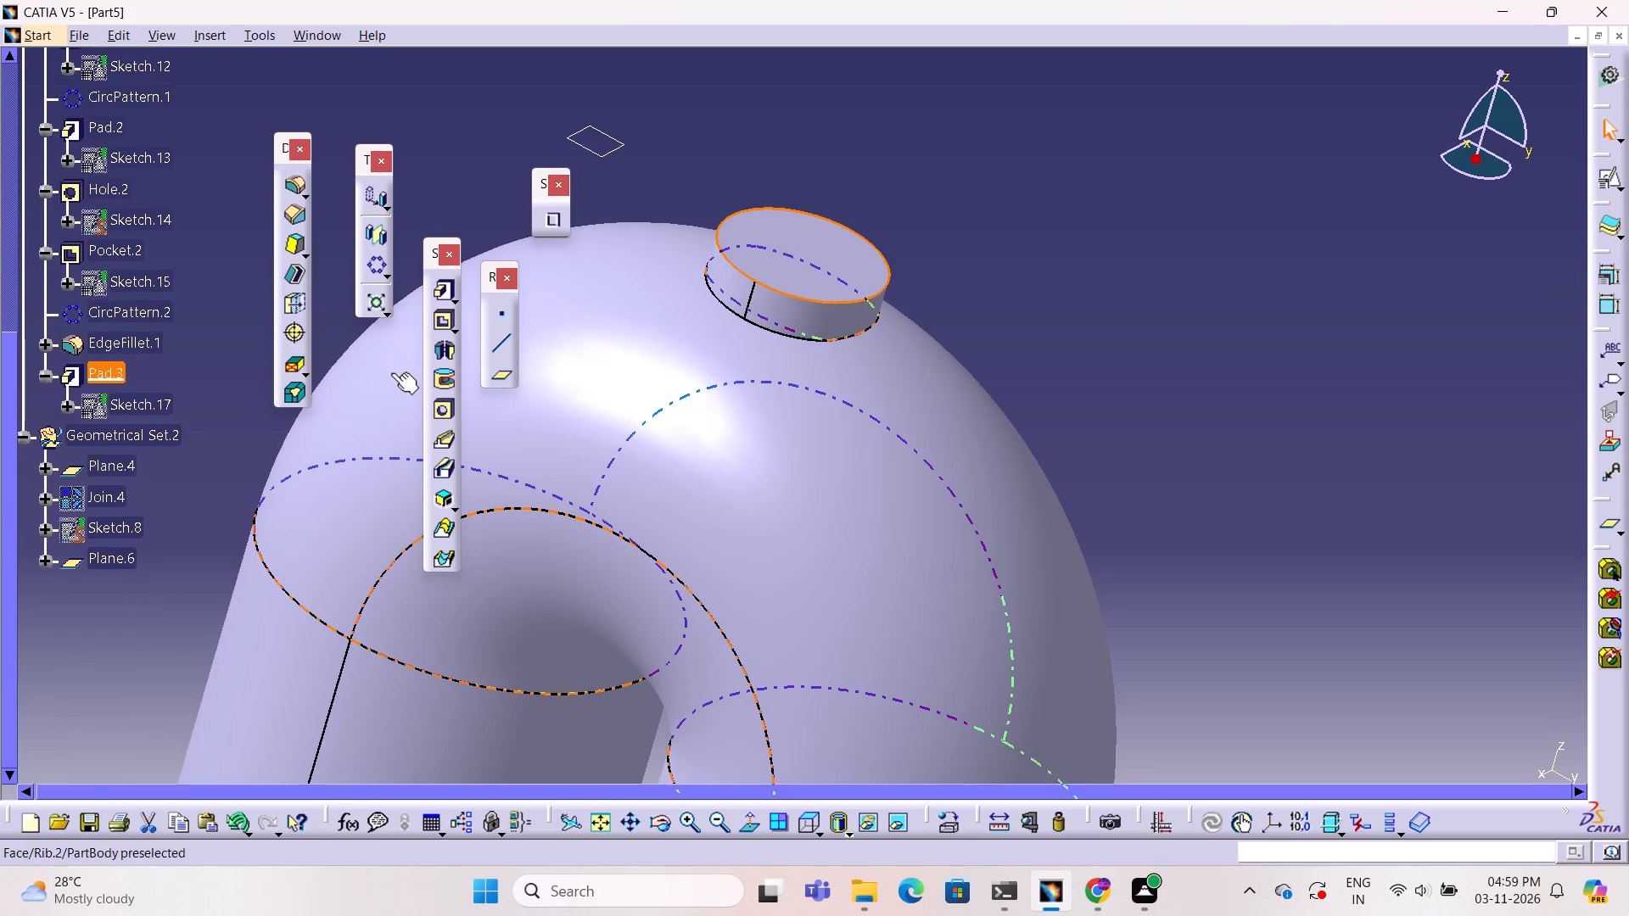
{"action": "left_click", "coordinate": [442, 411]}
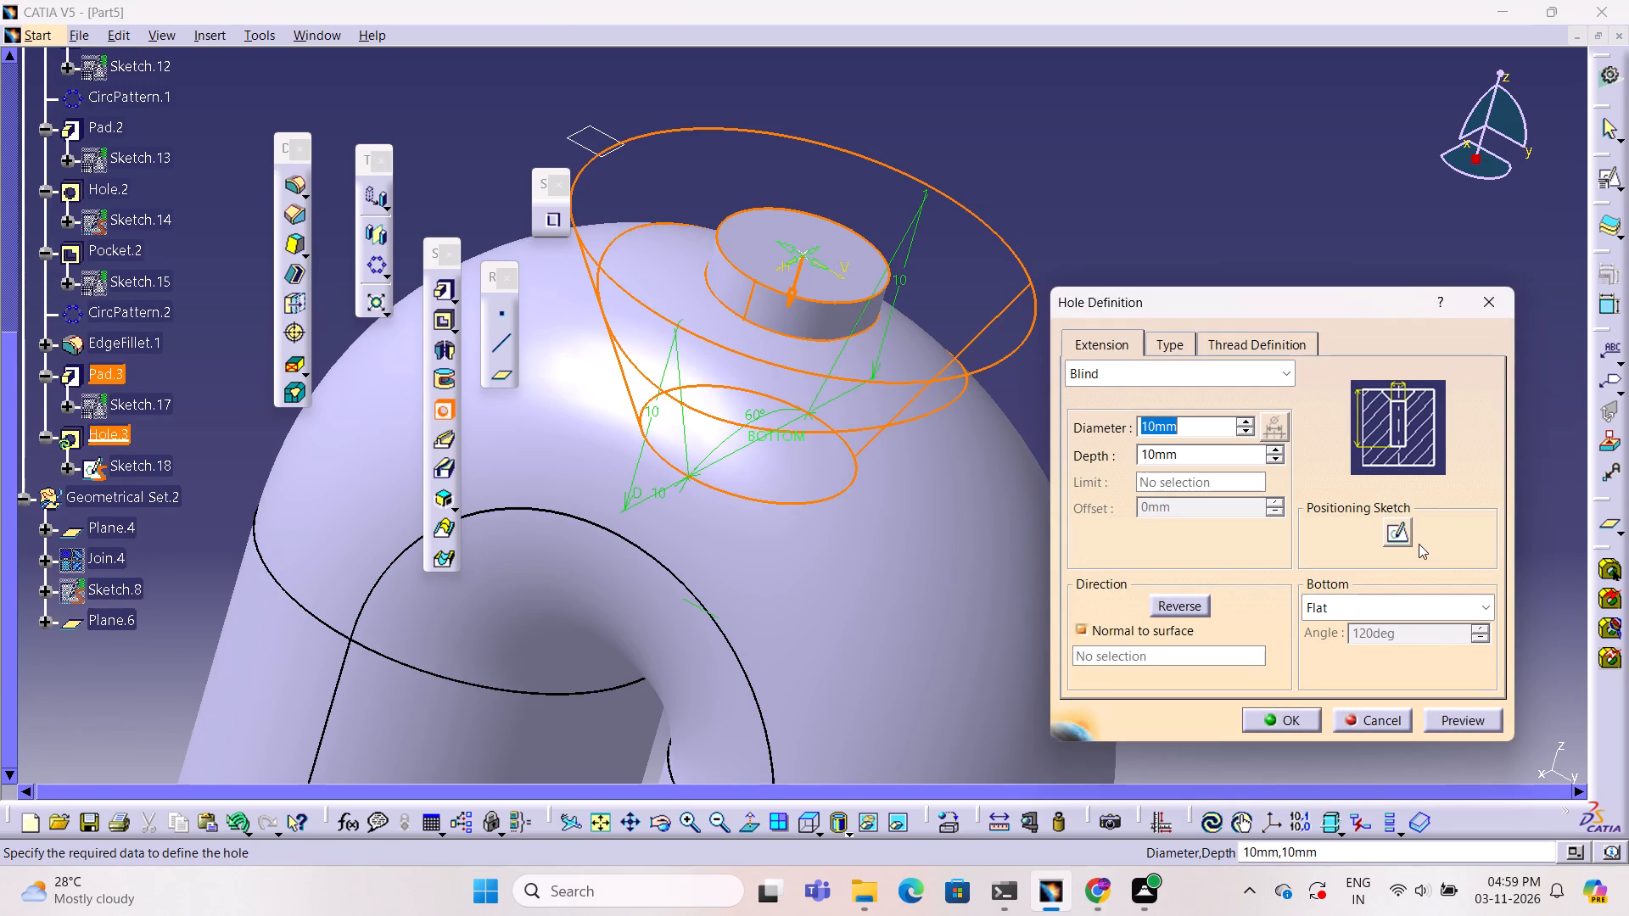
{"action": "left_click", "coordinate": [1397, 530]}
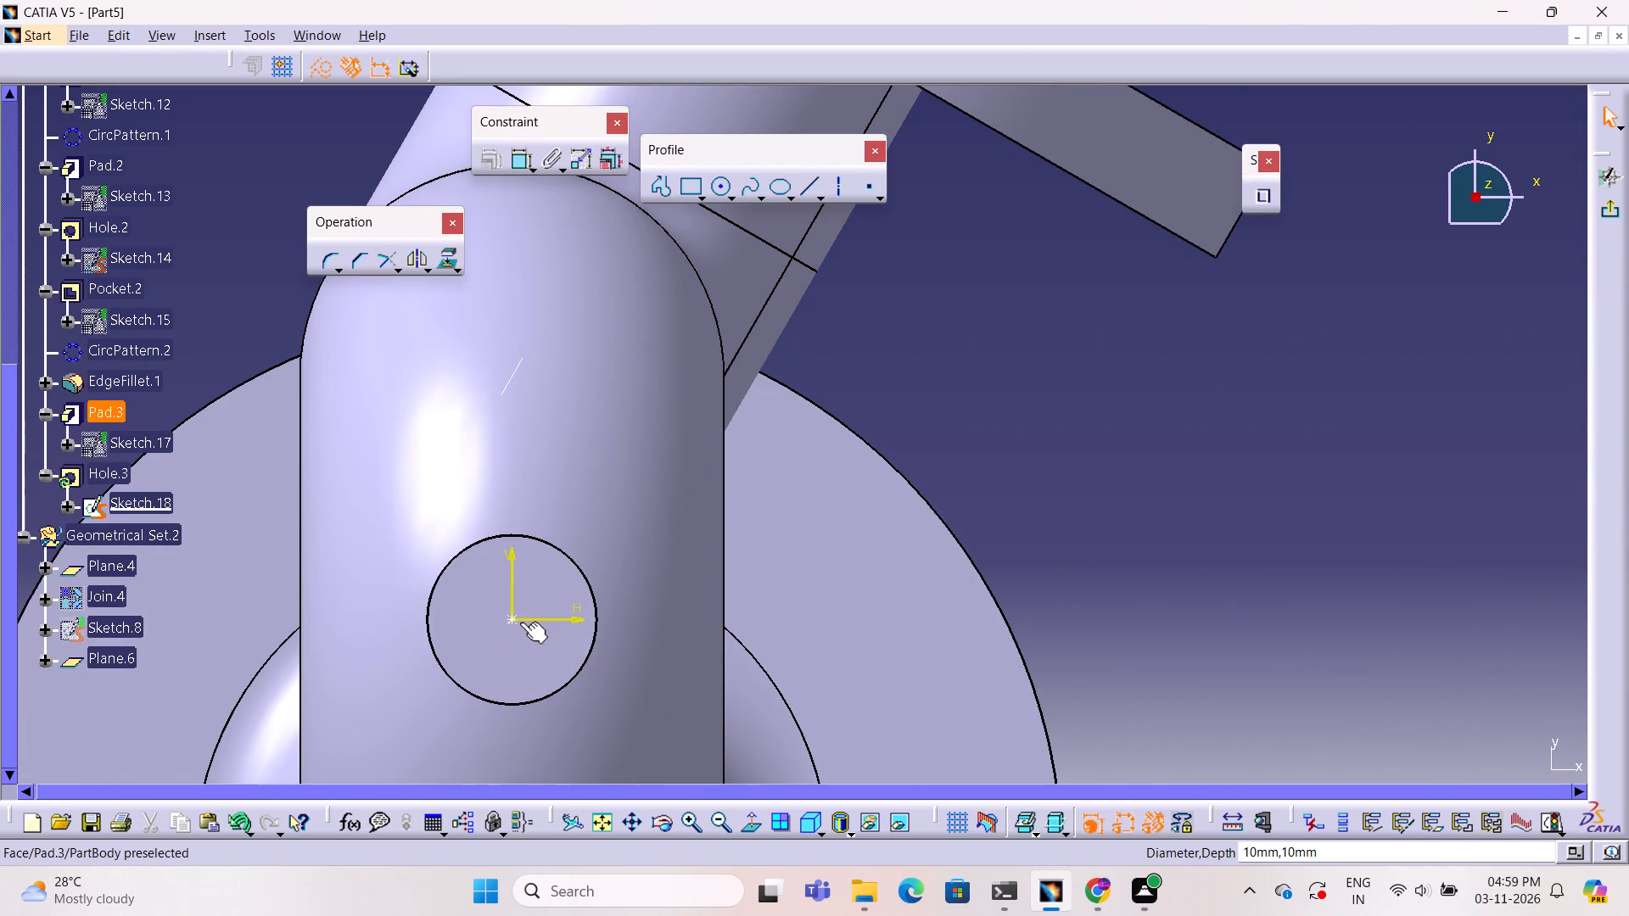
{"action": "left_click", "coordinate": [511, 620]}
{"action": "left_click", "coordinate": [568, 550], "text": "ctrl"}
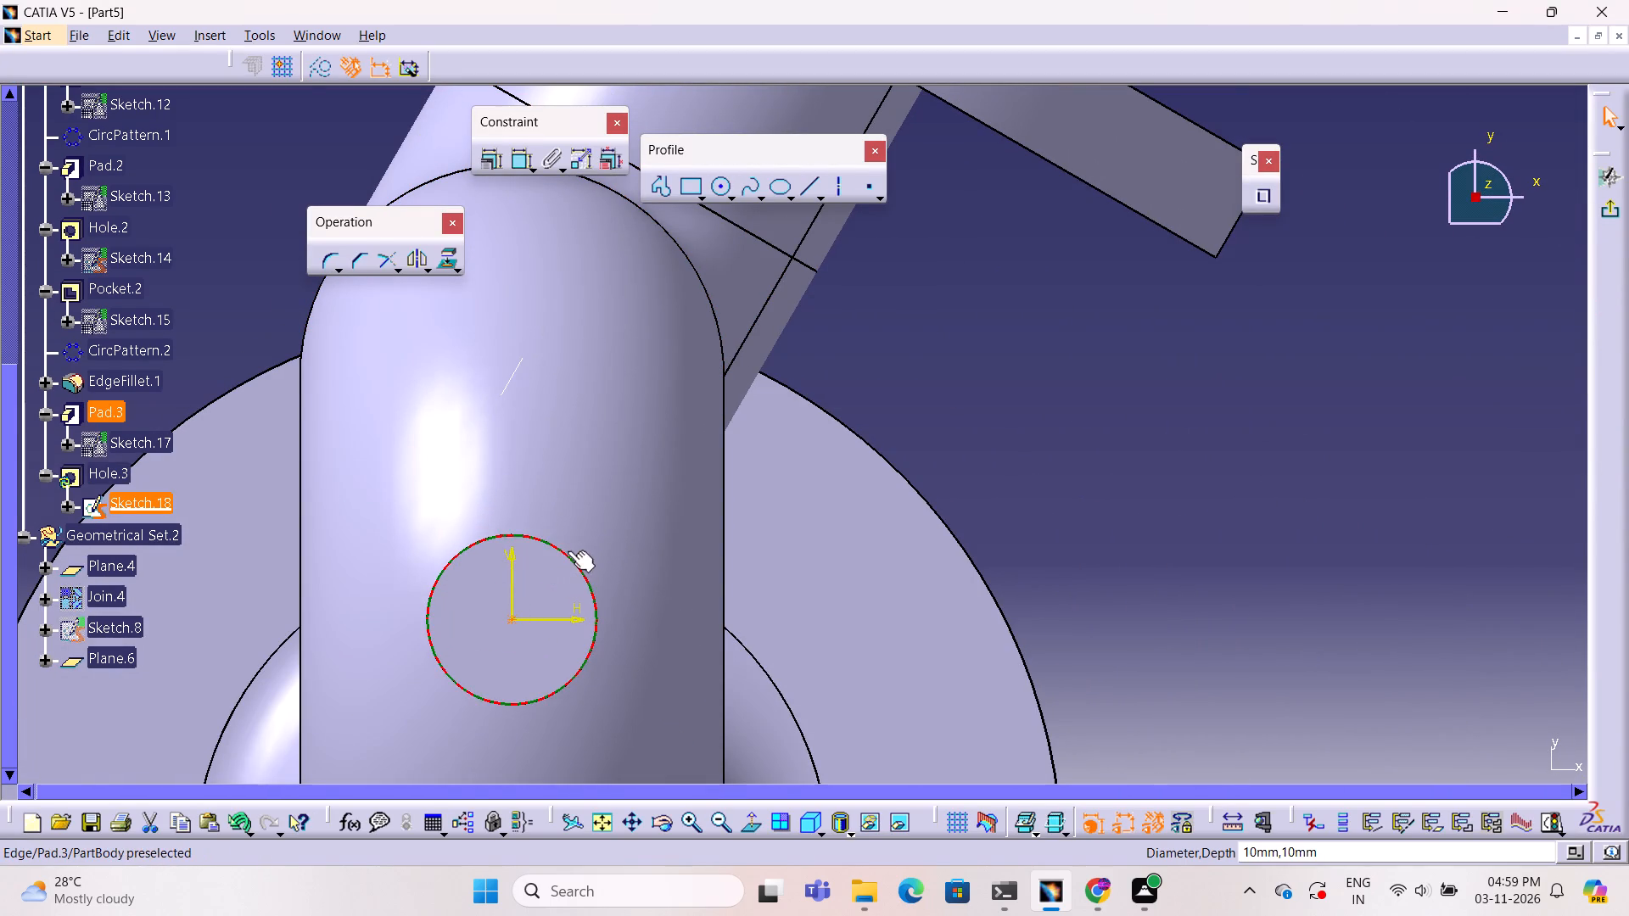
{"action": "left_click", "coordinate": [482, 153]}
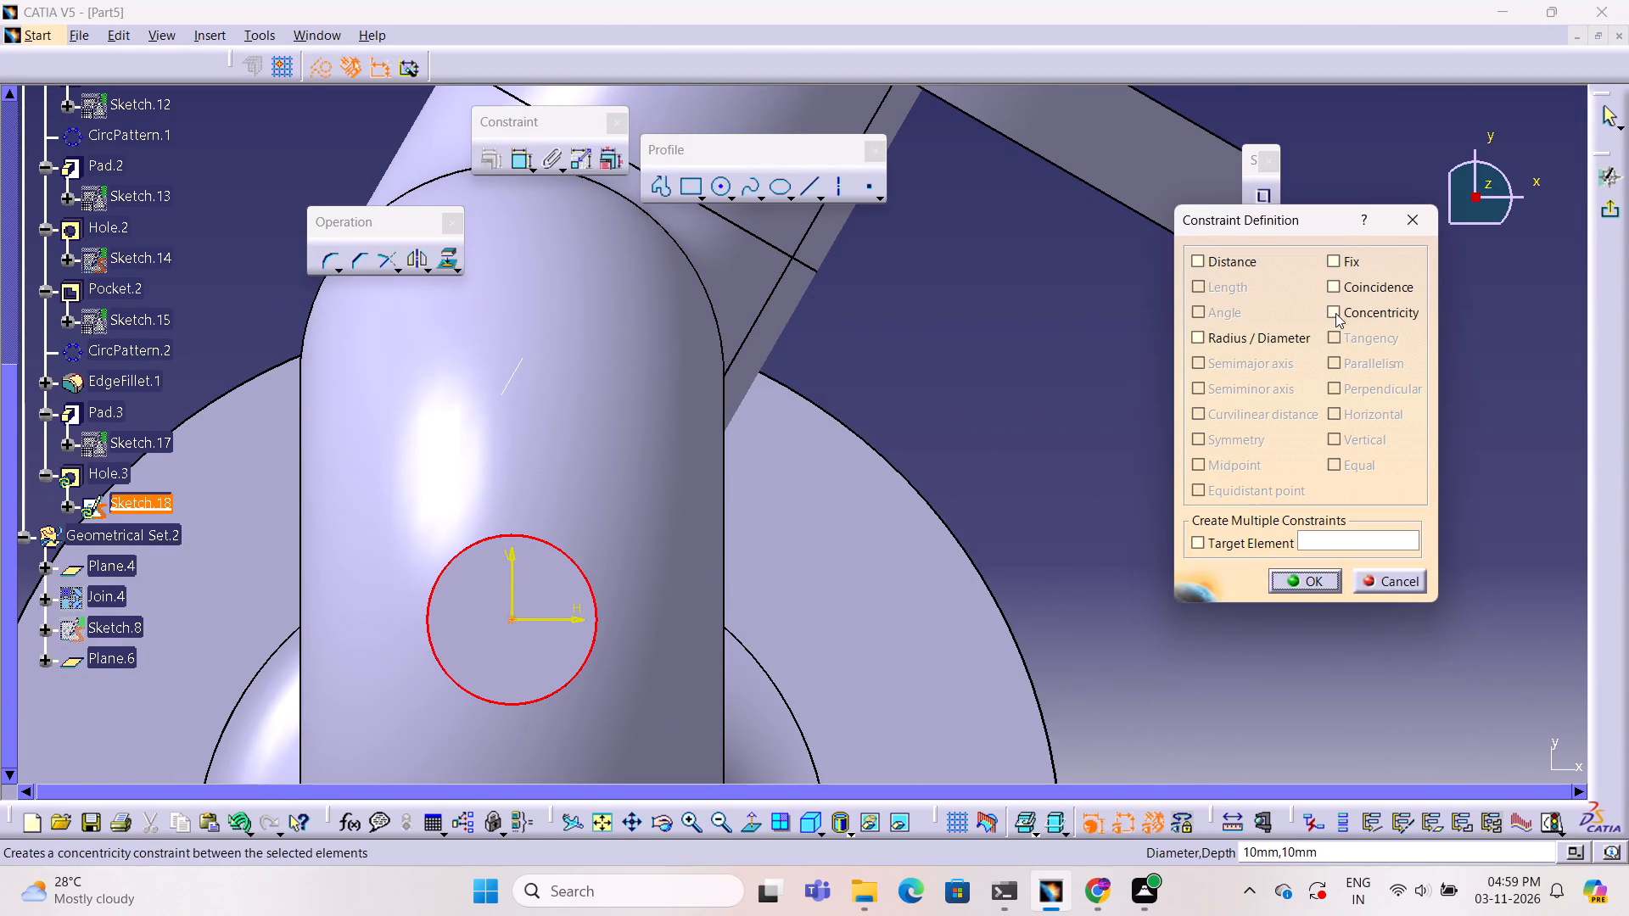
{"action": "left_click", "coordinate": [1334, 309]}
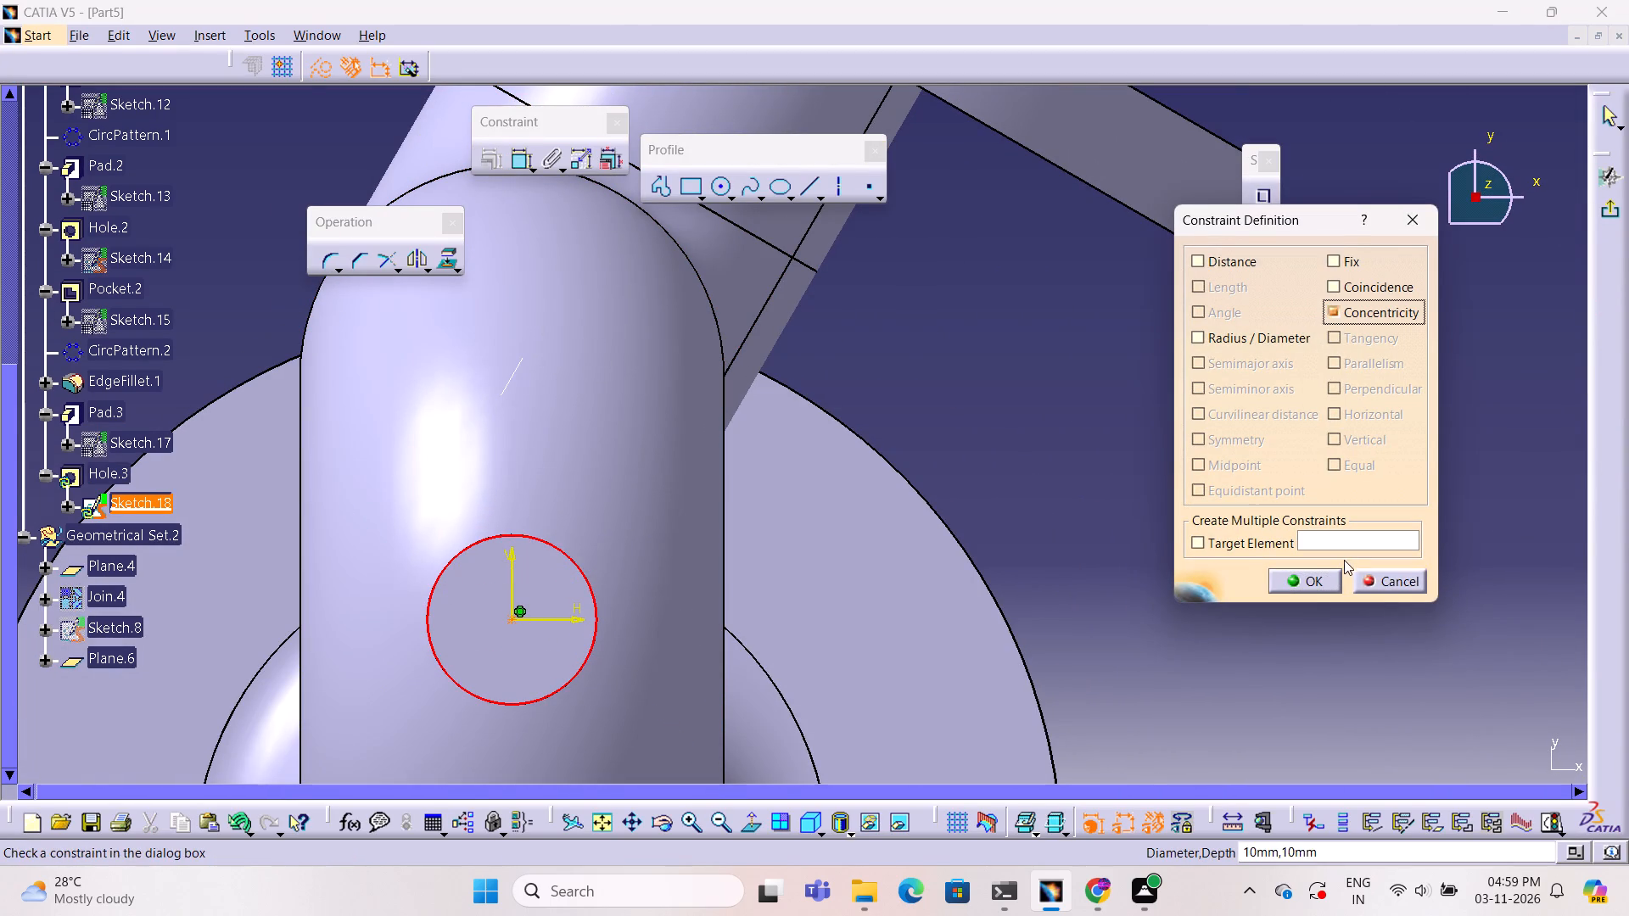
{"action": "left_click", "coordinate": [1308, 578]}
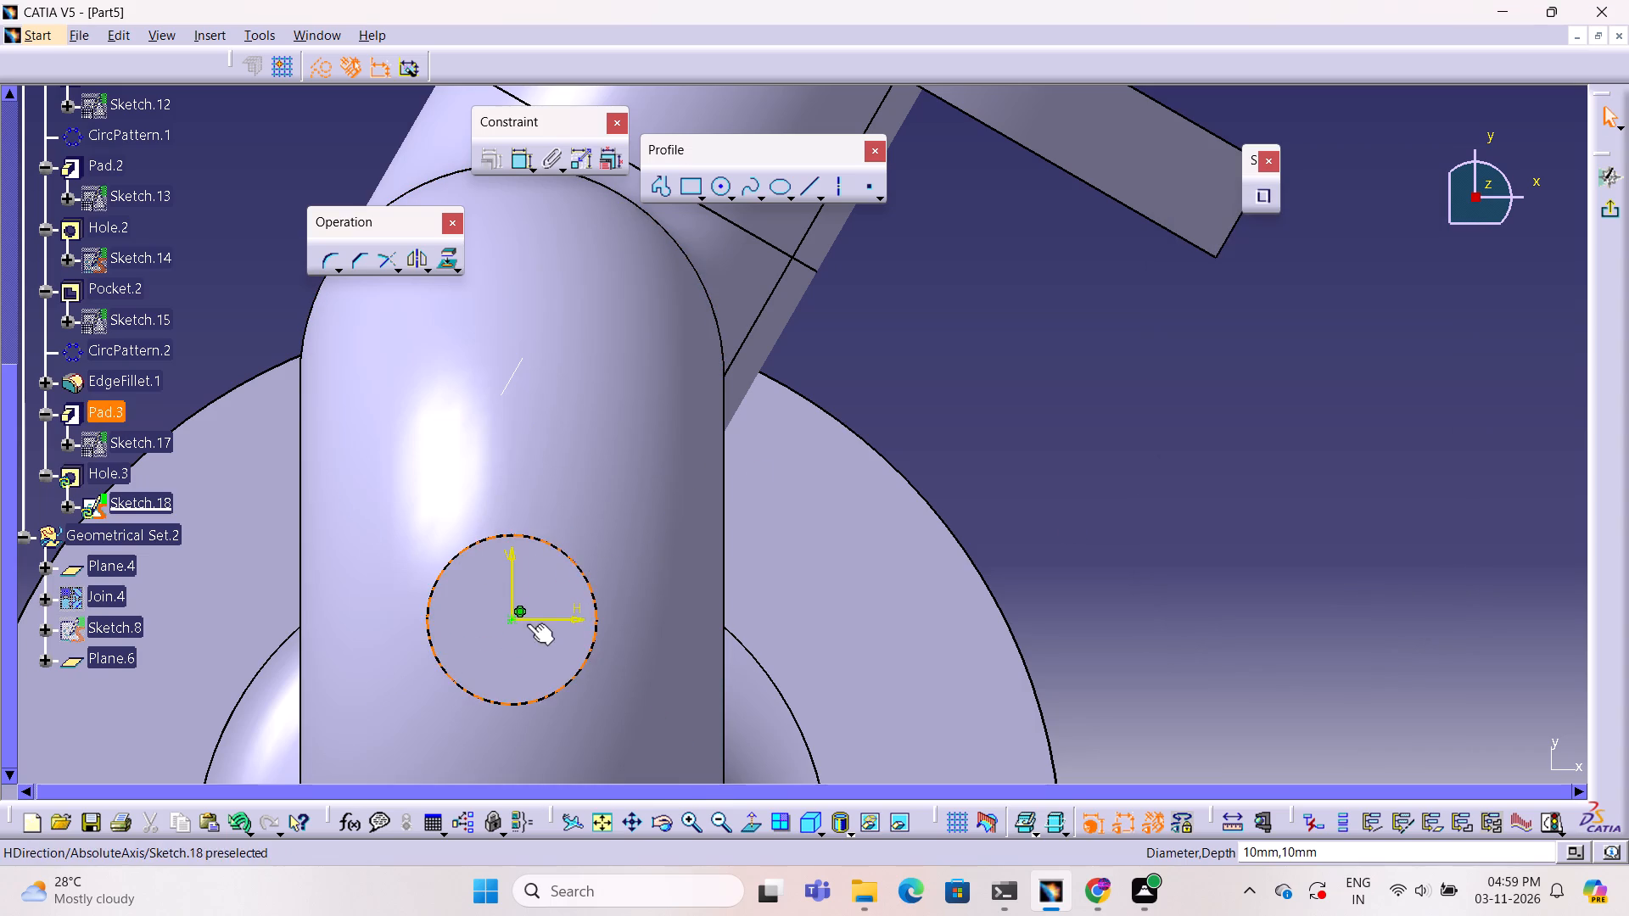
{"action": "left_click", "coordinate": [1611, 211]}
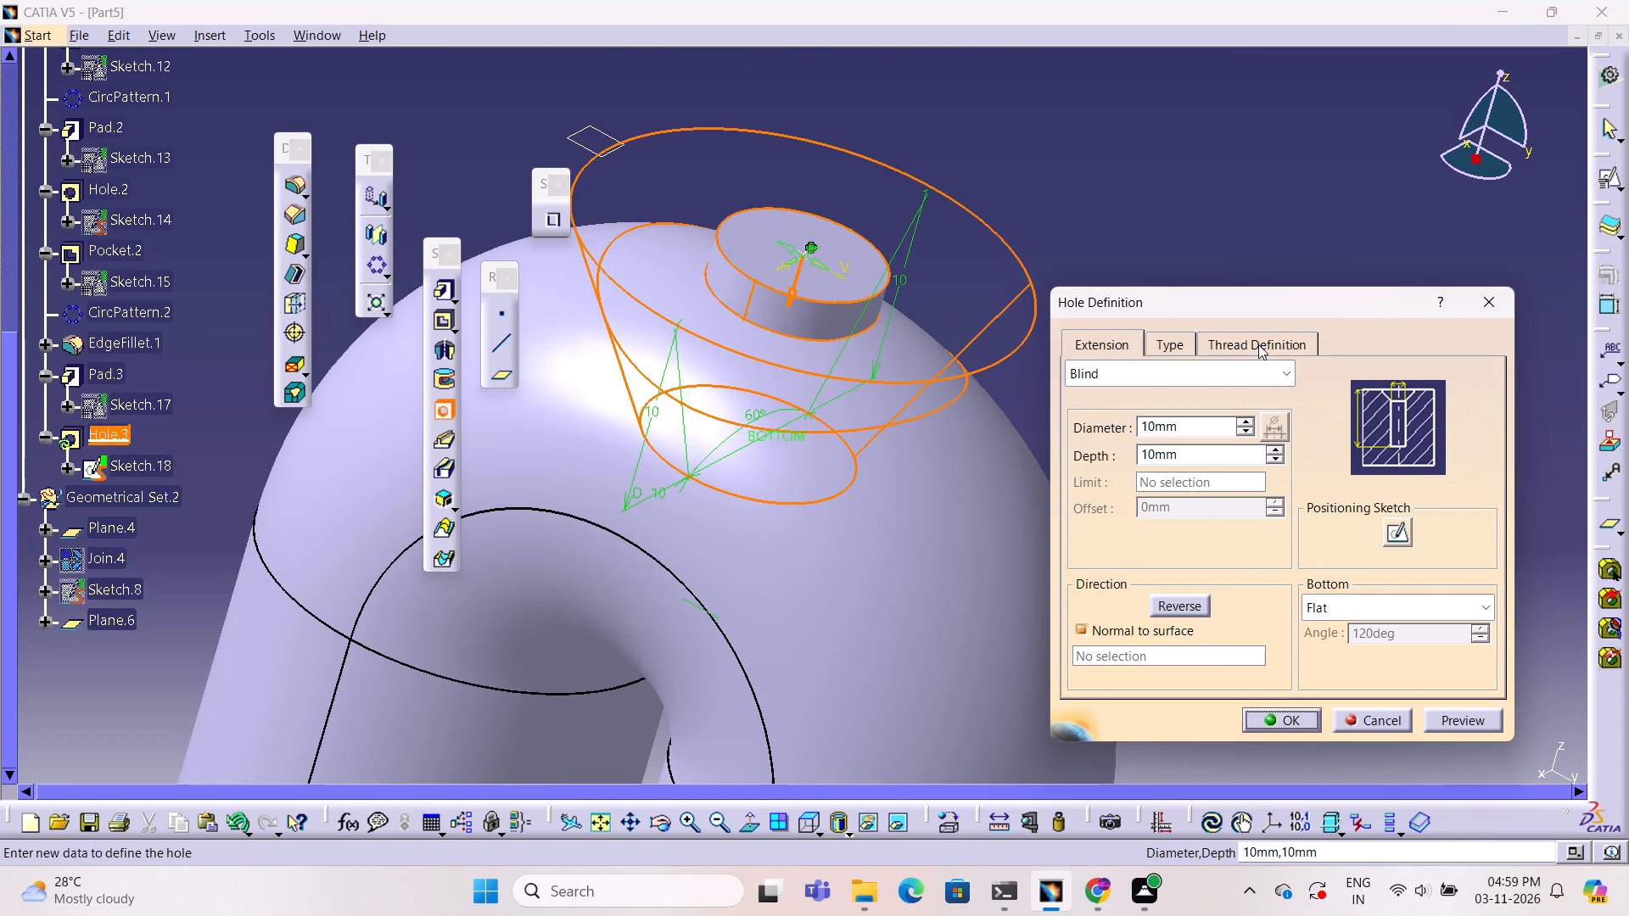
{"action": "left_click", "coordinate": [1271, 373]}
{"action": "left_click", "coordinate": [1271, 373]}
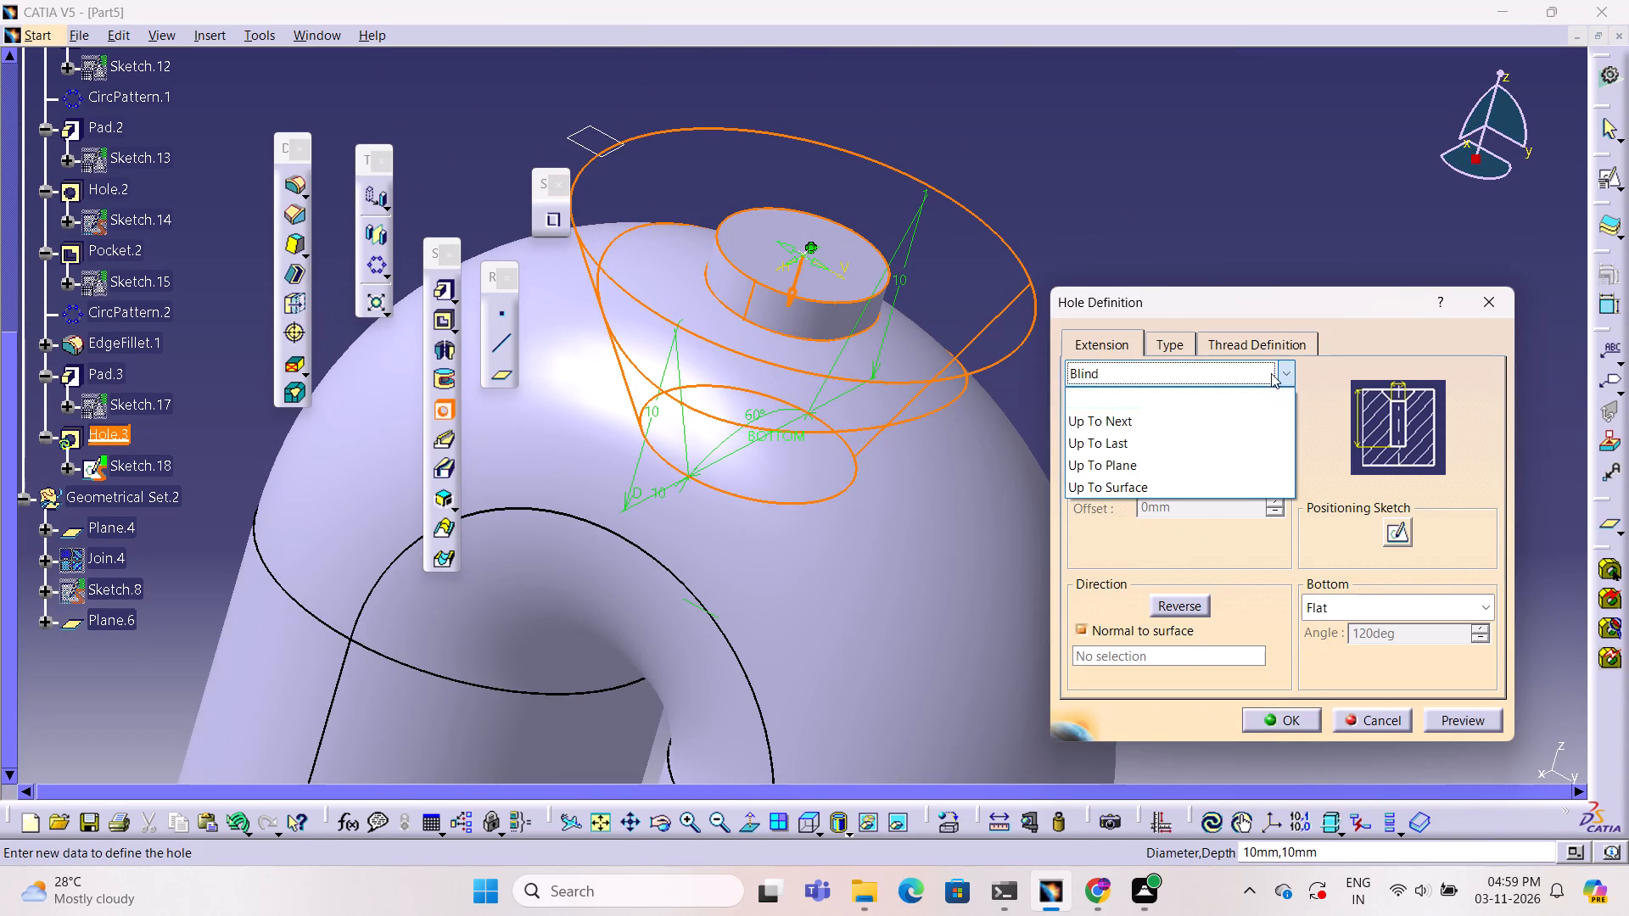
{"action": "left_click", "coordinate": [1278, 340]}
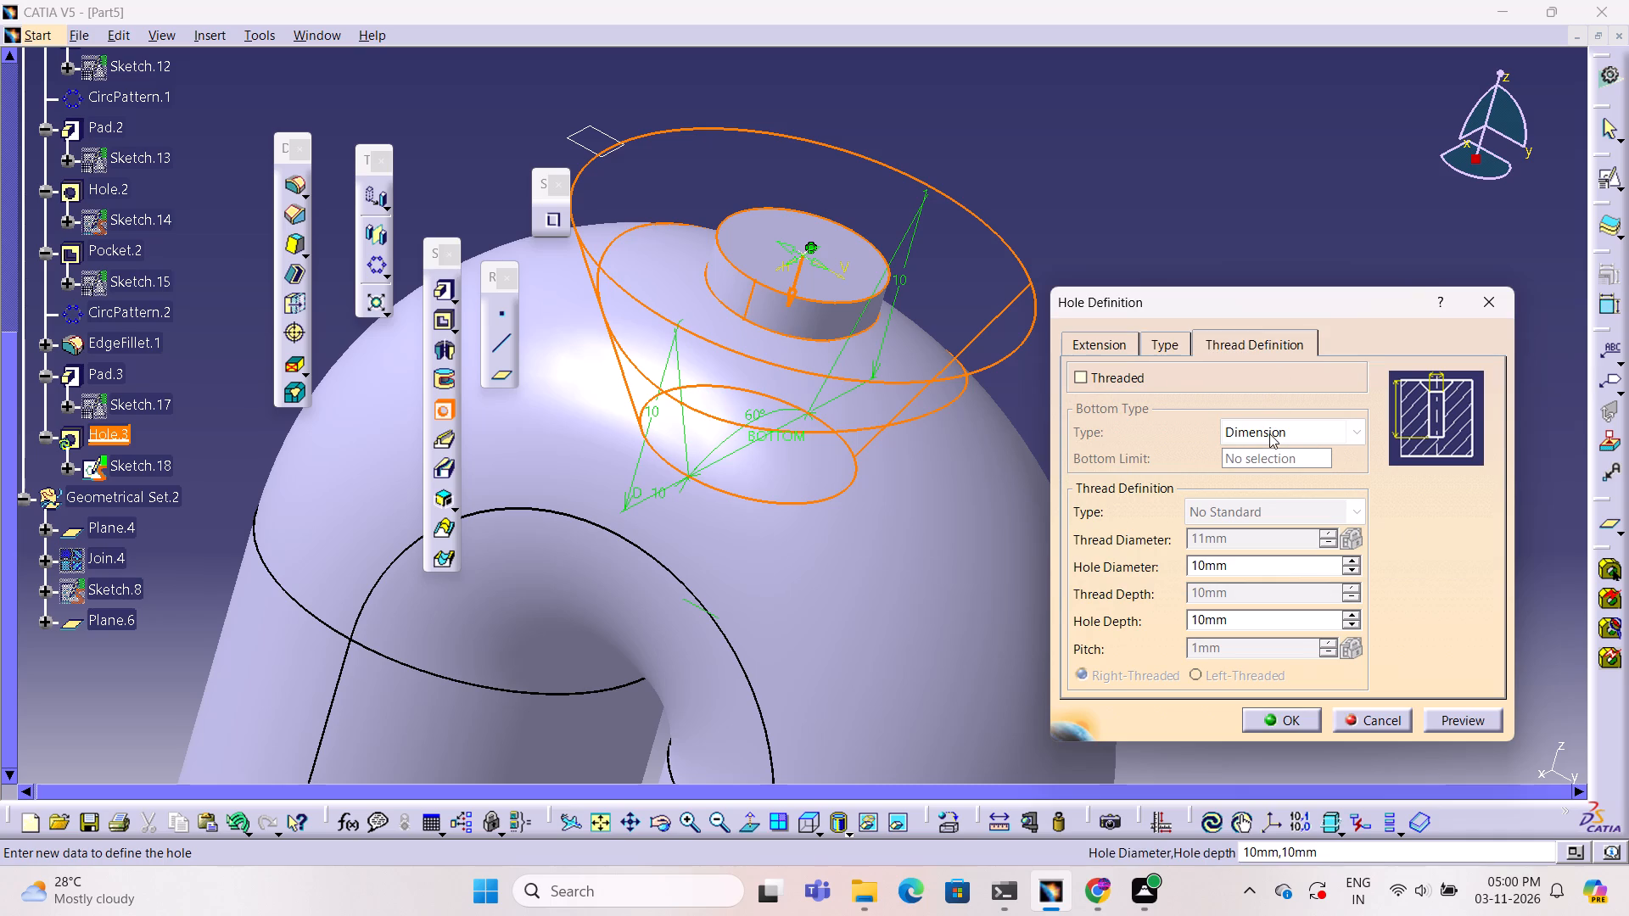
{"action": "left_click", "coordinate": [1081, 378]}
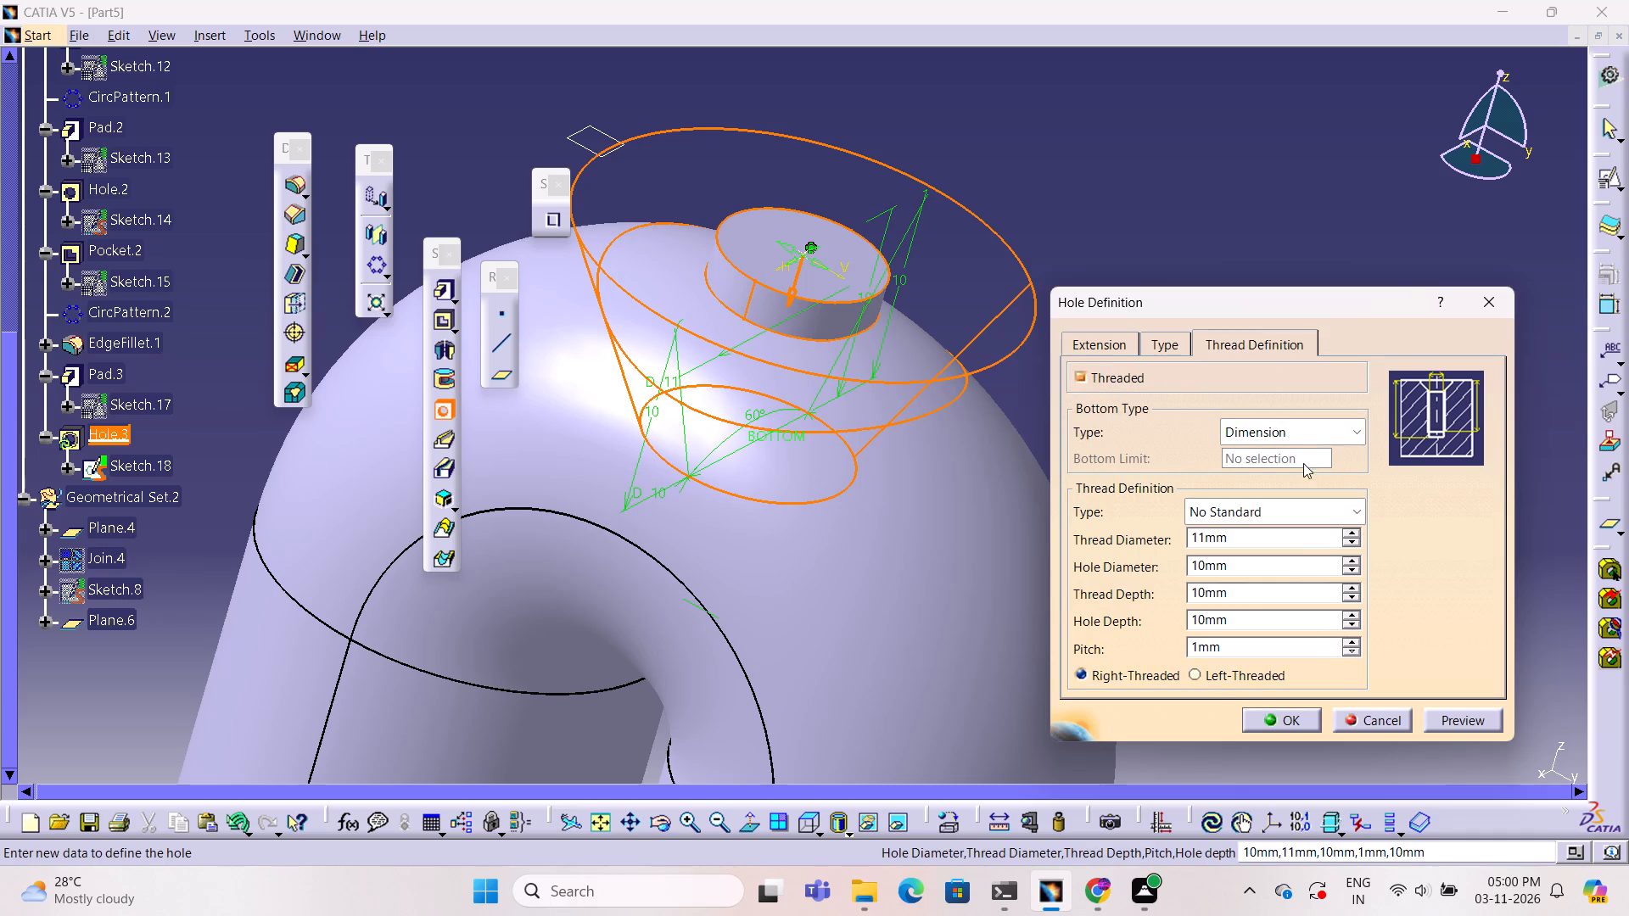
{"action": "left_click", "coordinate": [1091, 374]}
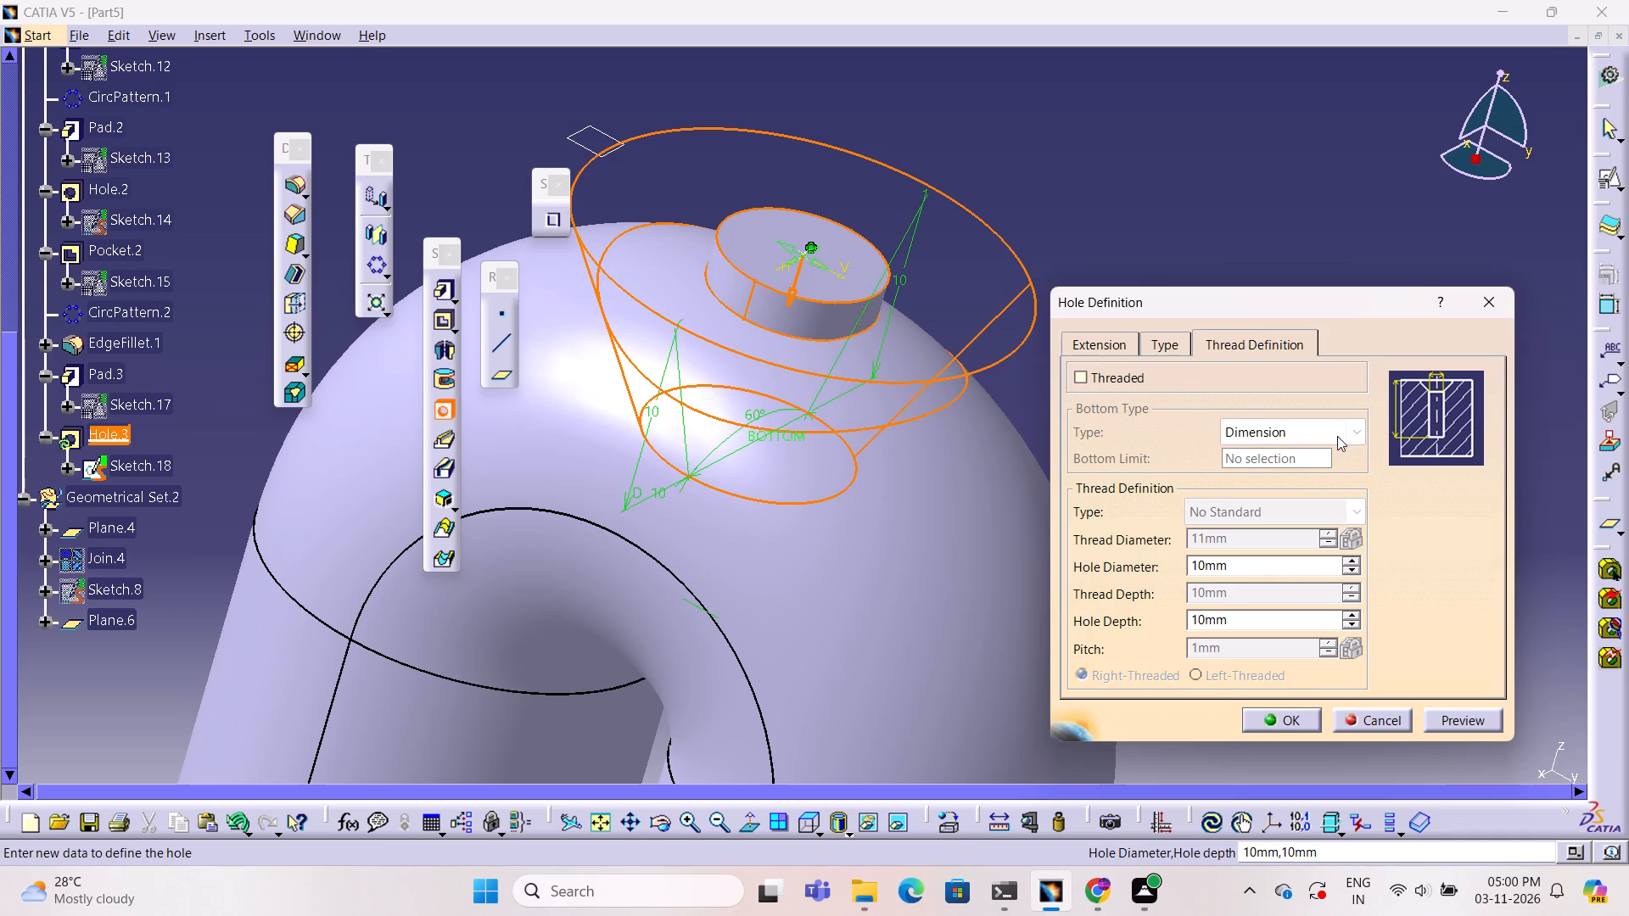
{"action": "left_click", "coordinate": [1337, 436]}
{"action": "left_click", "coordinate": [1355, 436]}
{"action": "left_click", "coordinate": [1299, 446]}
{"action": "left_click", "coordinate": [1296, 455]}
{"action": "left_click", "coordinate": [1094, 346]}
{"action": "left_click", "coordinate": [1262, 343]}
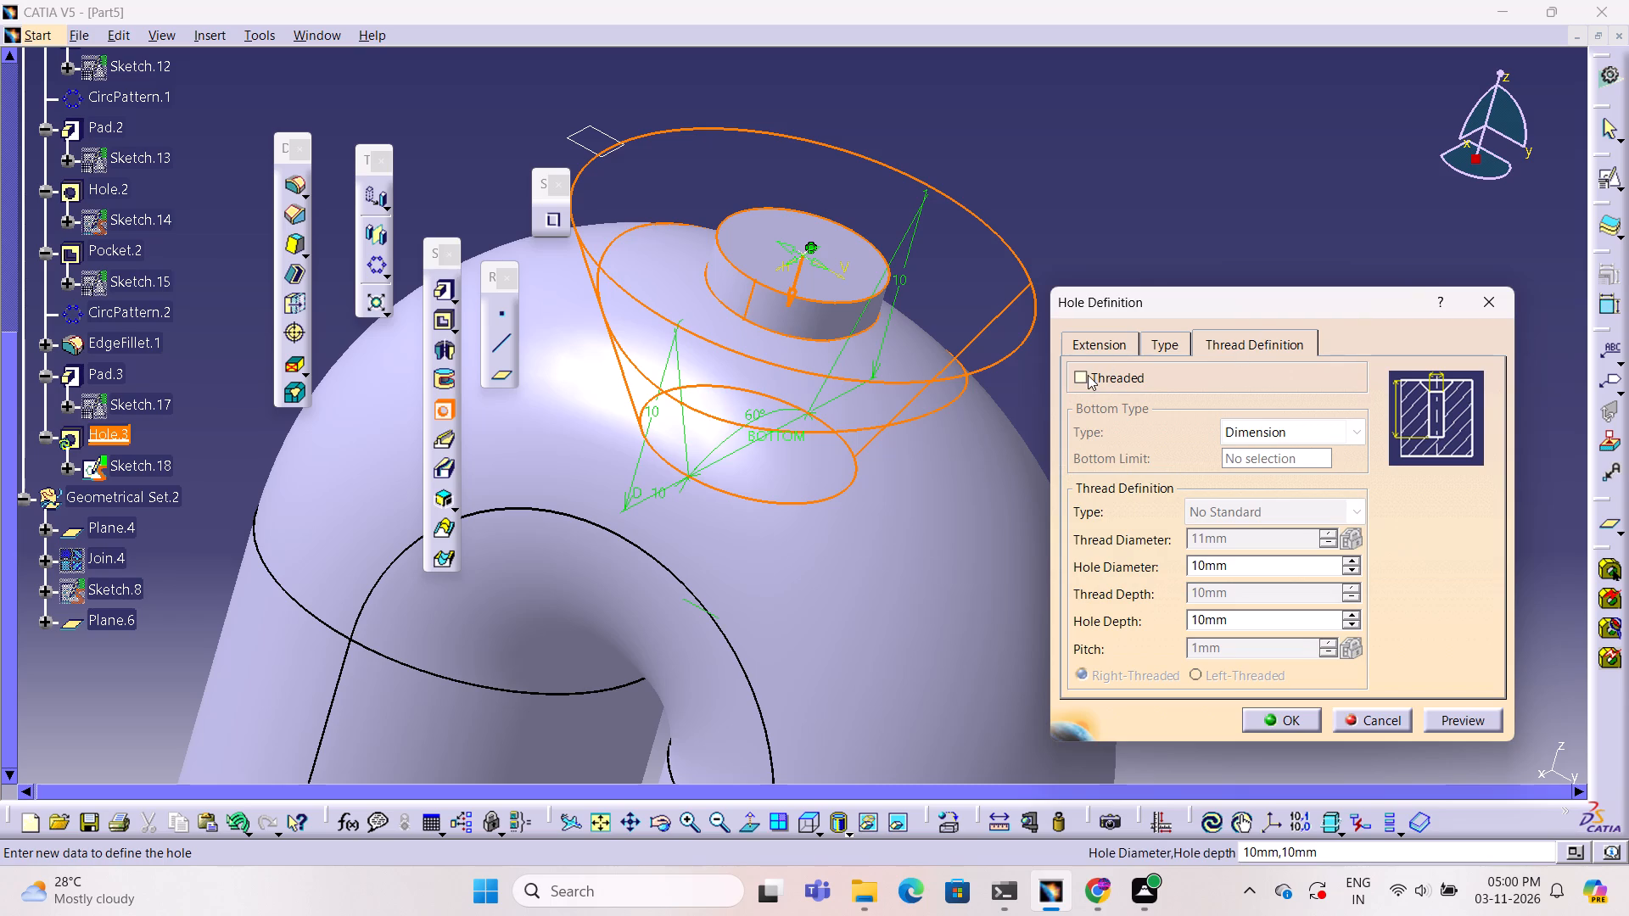
Make the new boss hole threaded, with type Metric Thick Pitch and thread description M5.
{"action": "left_click", "coordinate": [1088, 375]}
{"action": "left_click", "coordinate": [1330, 519]}
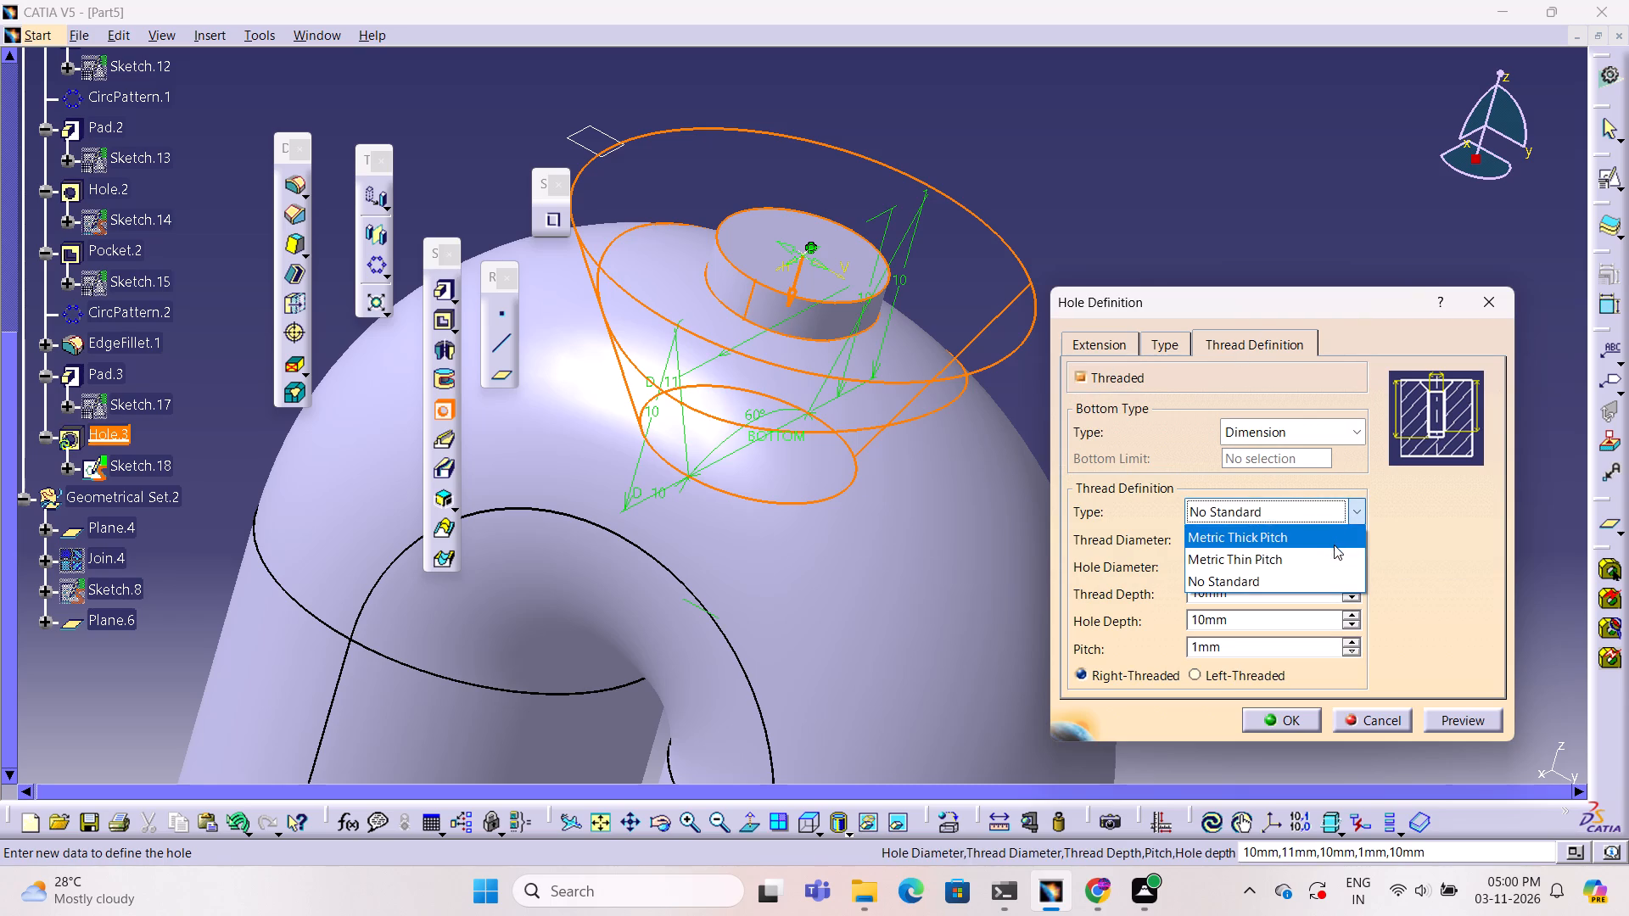
{"action": "left_click", "coordinate": [1334, 538]}
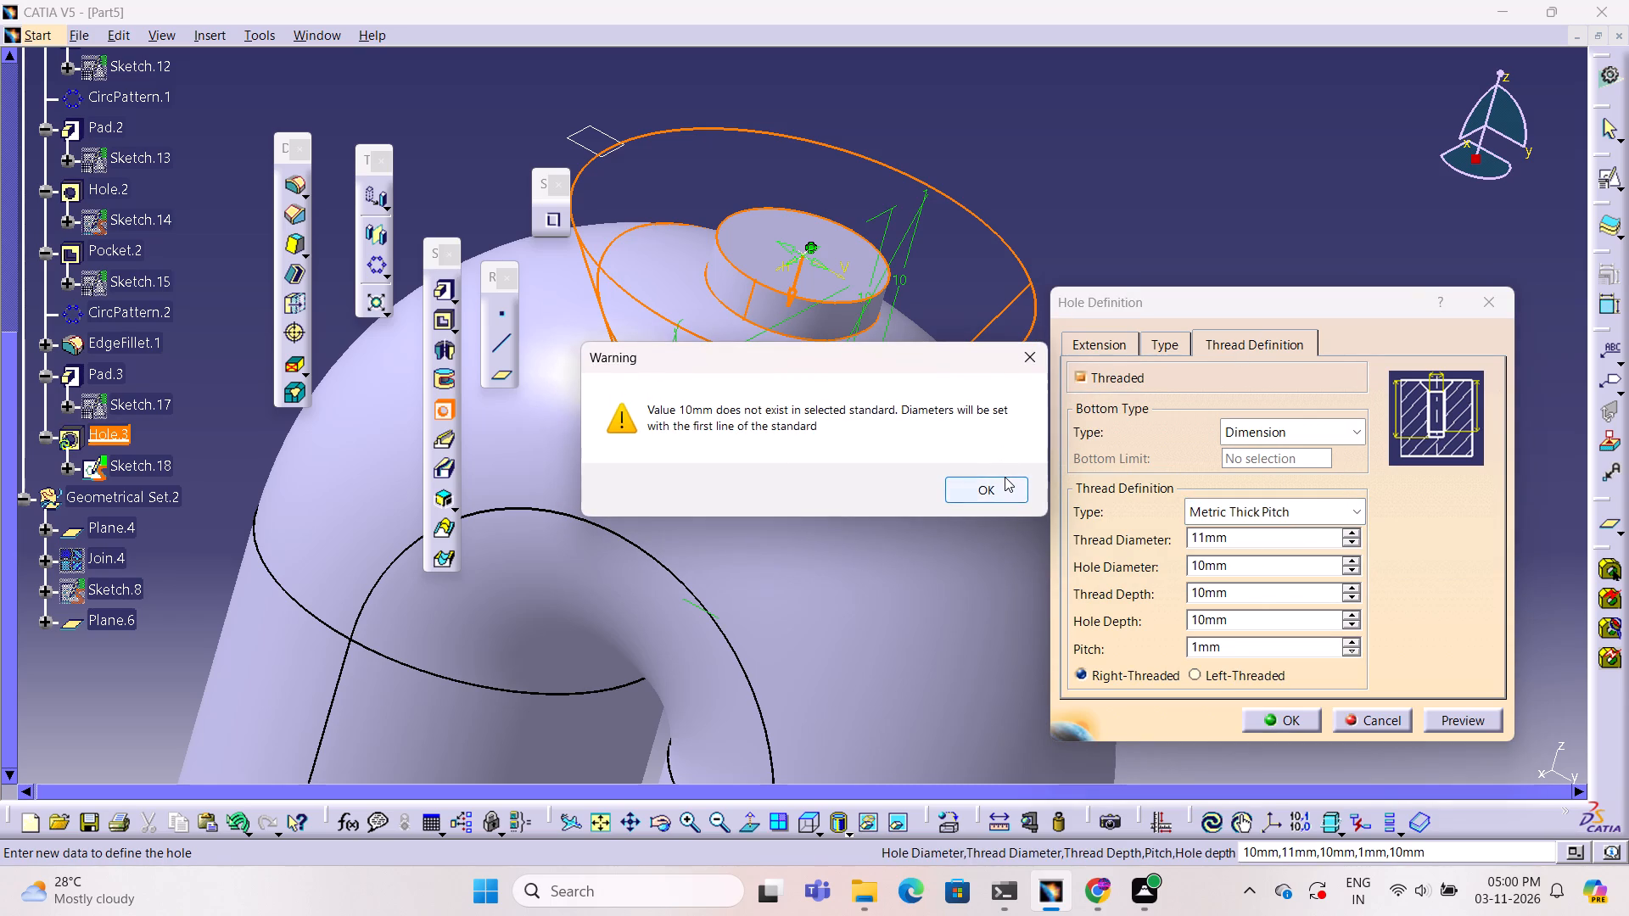
{"action": "left_click", "coordinate": [1005, 477]}
{"action": "left_click", "coordinate": [1356, 538]}
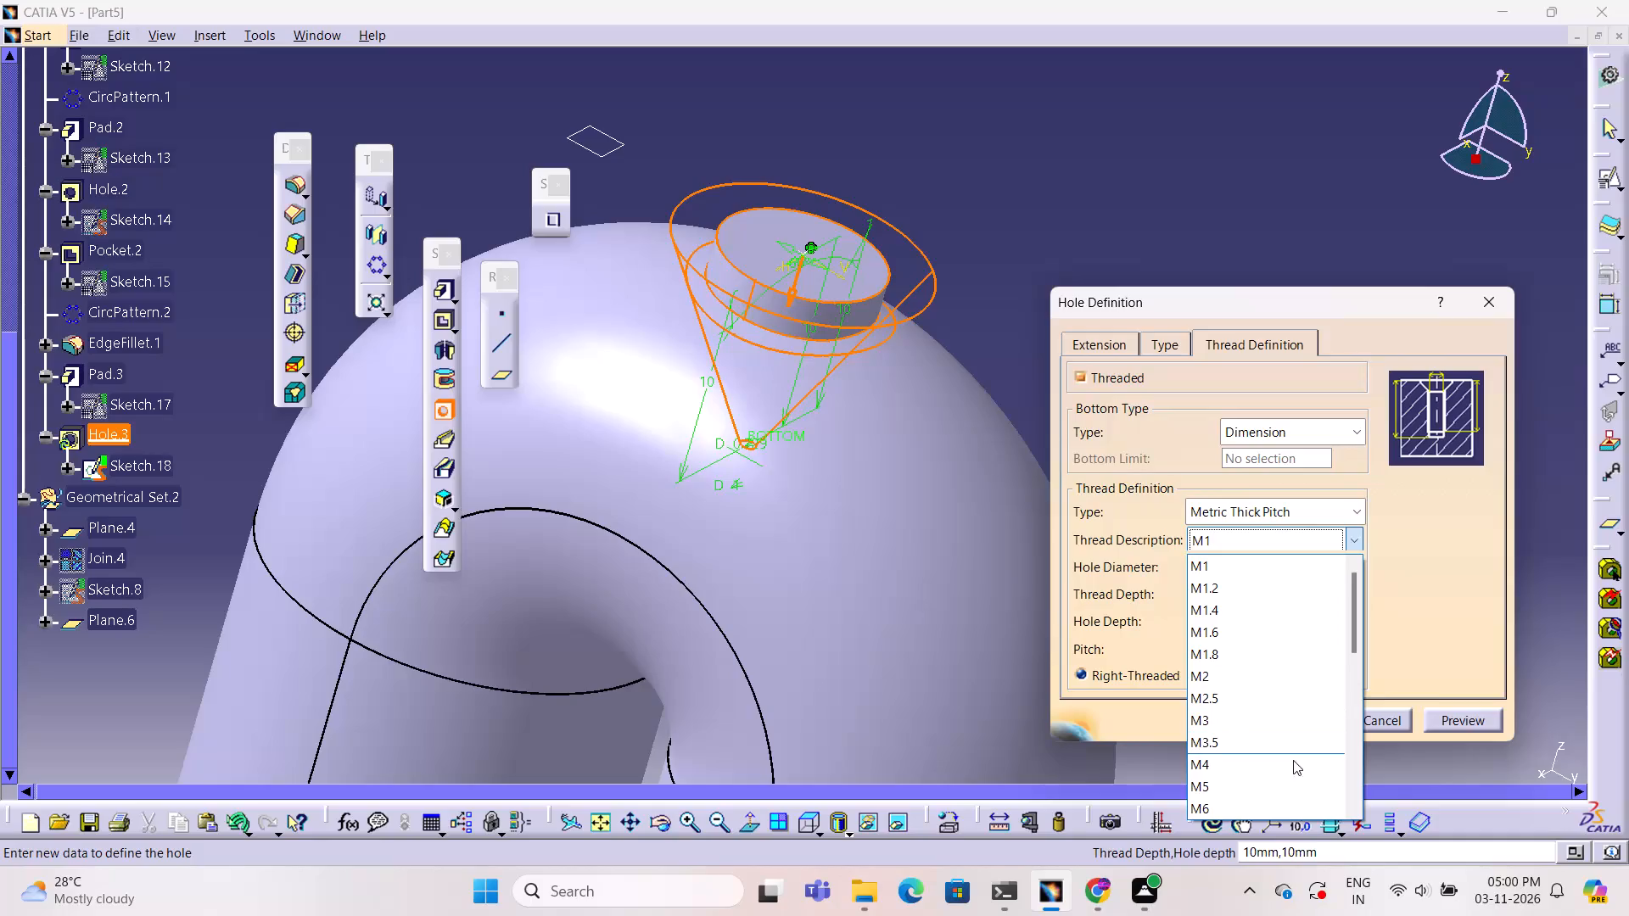
{"action": "left_click", "coordinate": [1293, 778]}
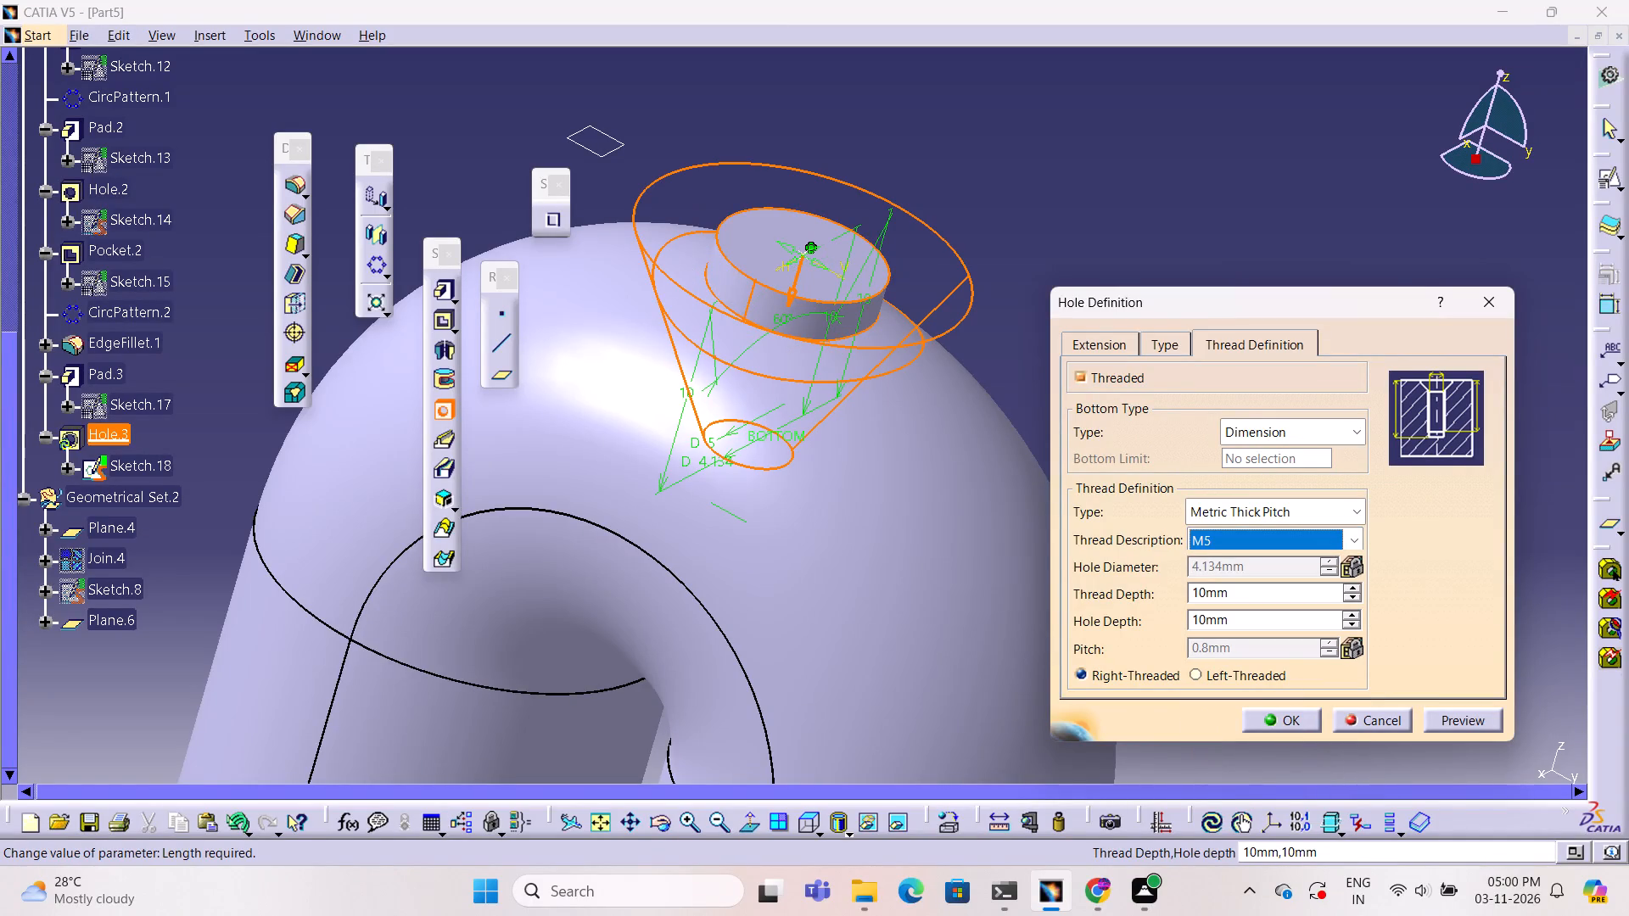
Change the type of the M5 boss hole from Countersunk to Simple.
{"action": "left_click", "coordinate": [1097, 335]}
{"action": "left_click", "coordinate": [1166, 374]}
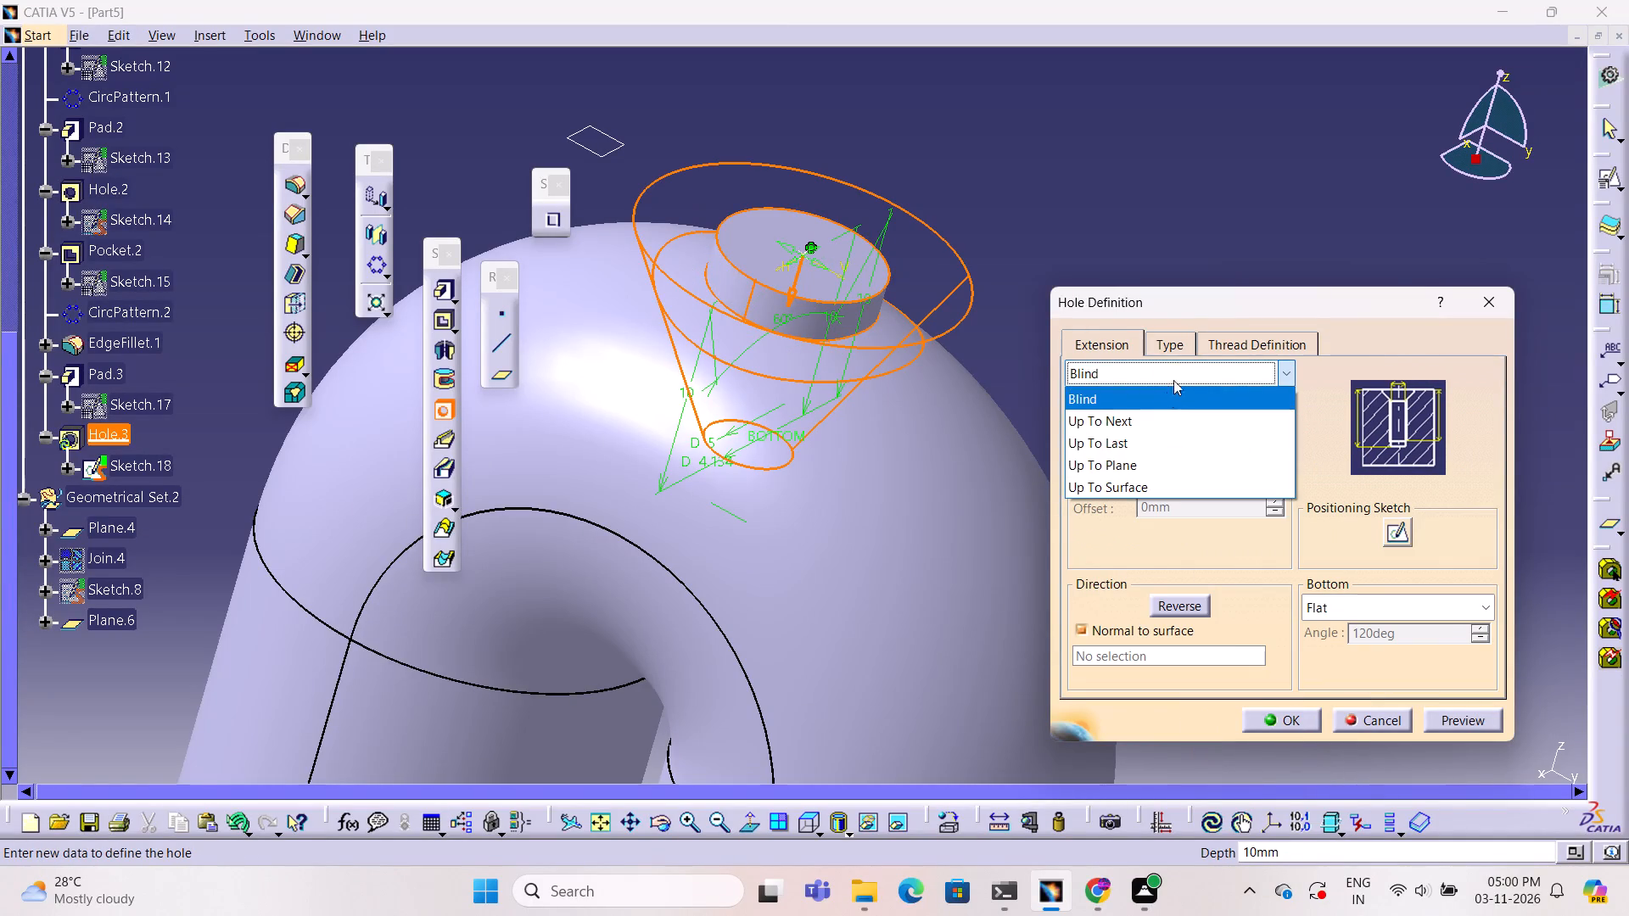
{"action": "left_click", "coordinate": [1167, 344]}
{"action": "left_click", "coordinate": [1195, 374]}
{"action": "left_click", "coordinate": [1155, 337]}
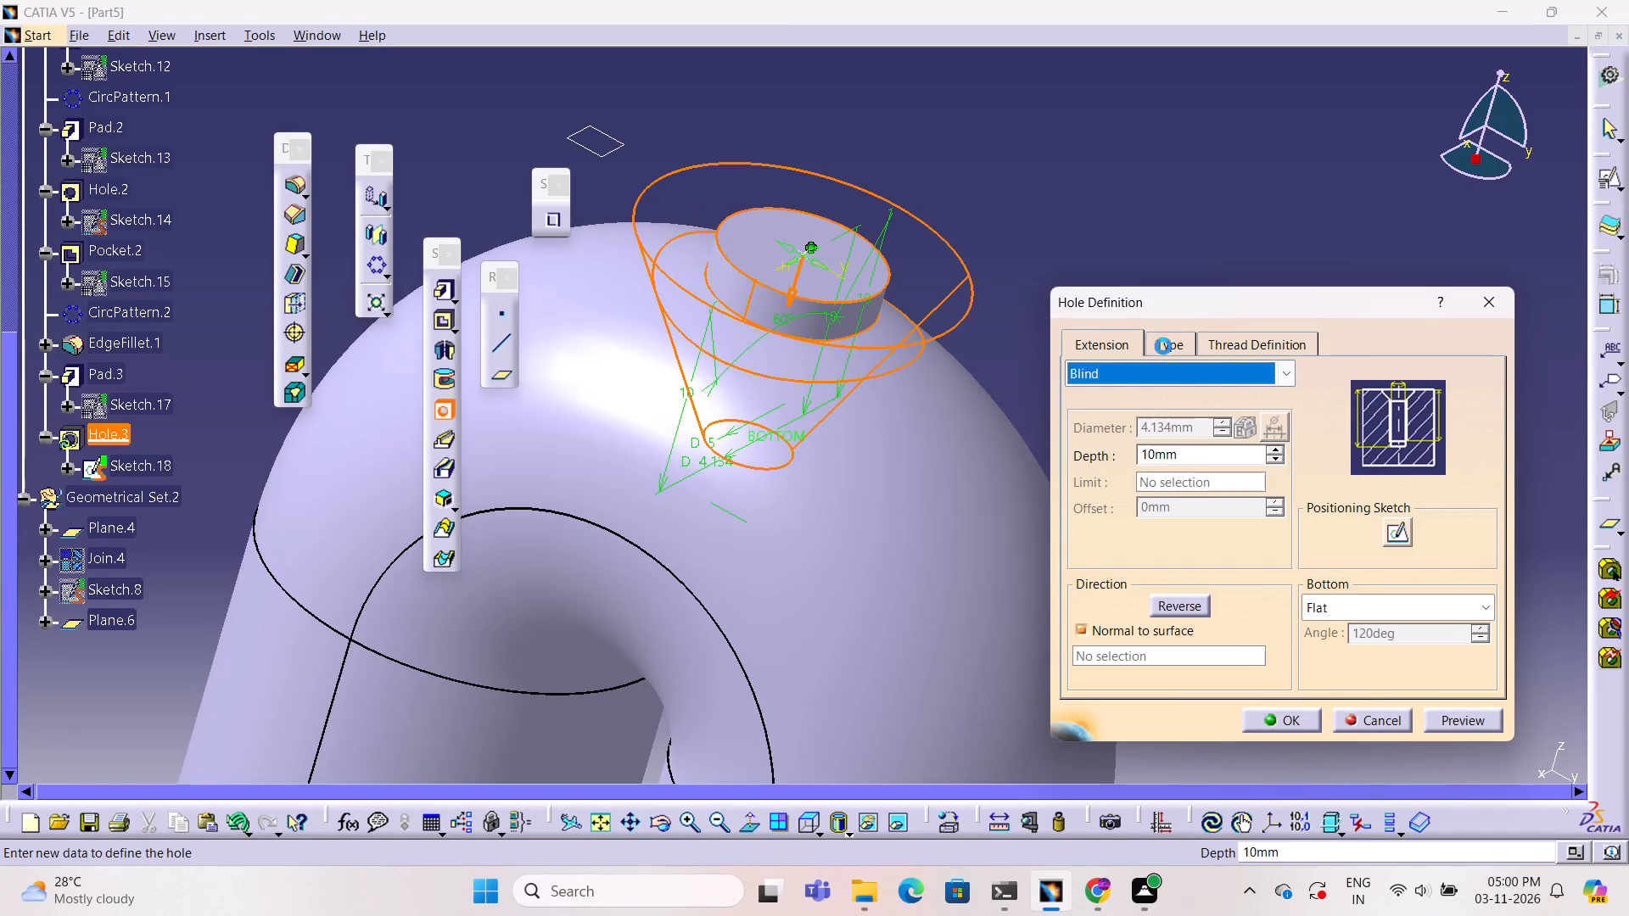
{"action": "left_click", "coordinate": [1166, 343]}
{"action": "left_click", "coordinate": [1214, 422]}
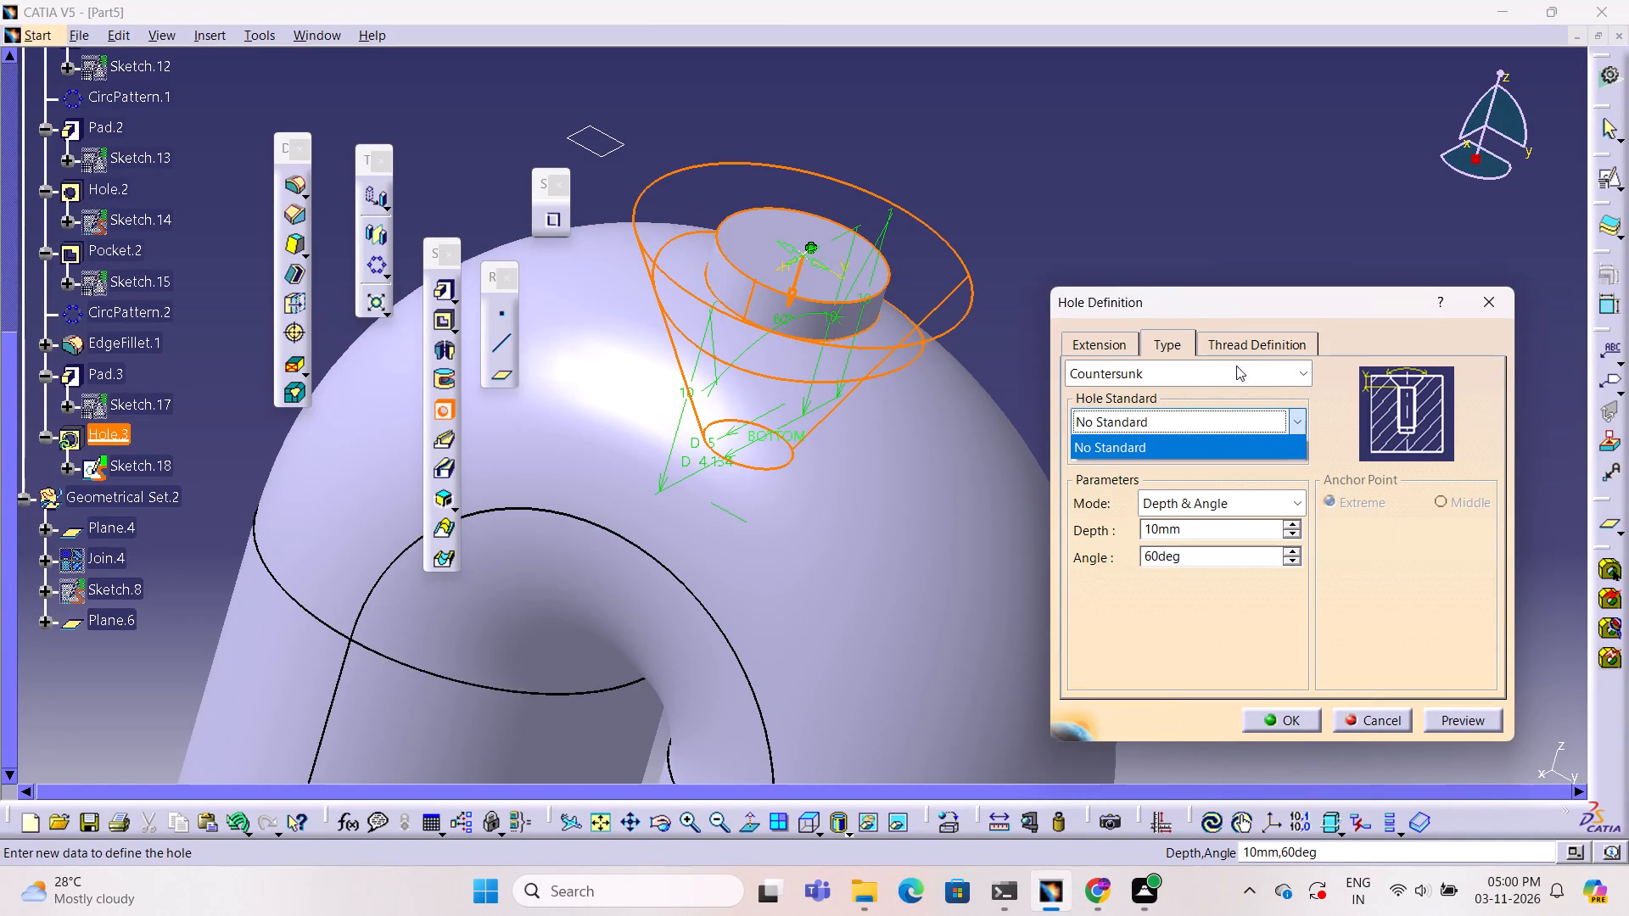
{"action": "left_click", "coordinate": [1236, 366]}
{"action": "left_click", "coordinate": [1236, 377]}
{"action": "left_click", "coordinate": [1229, 398]}
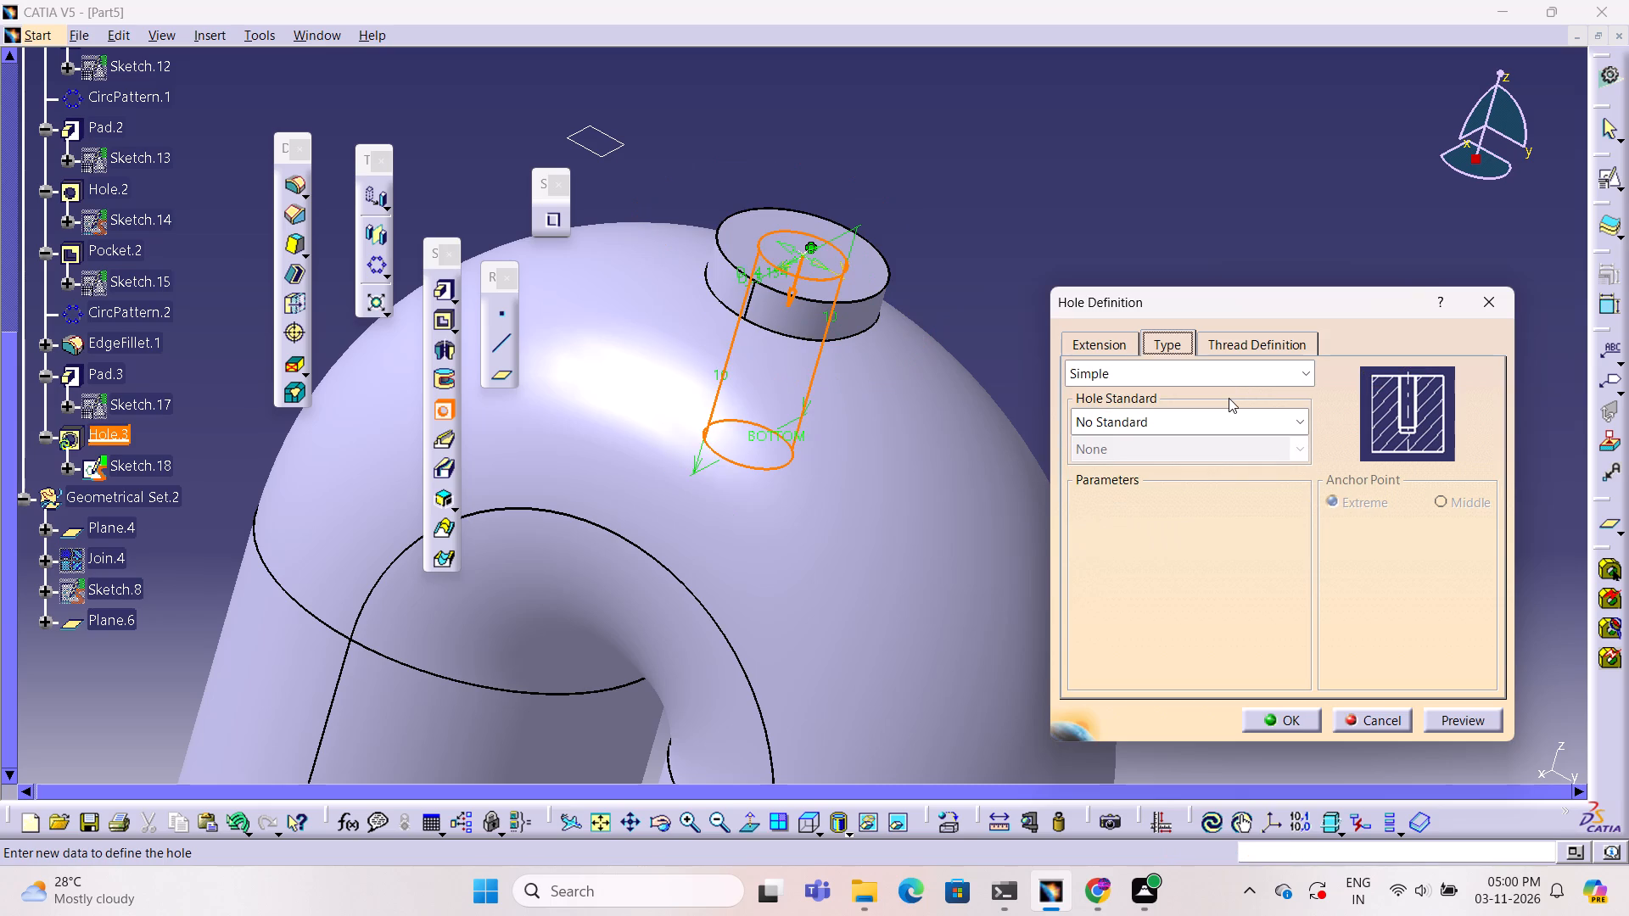
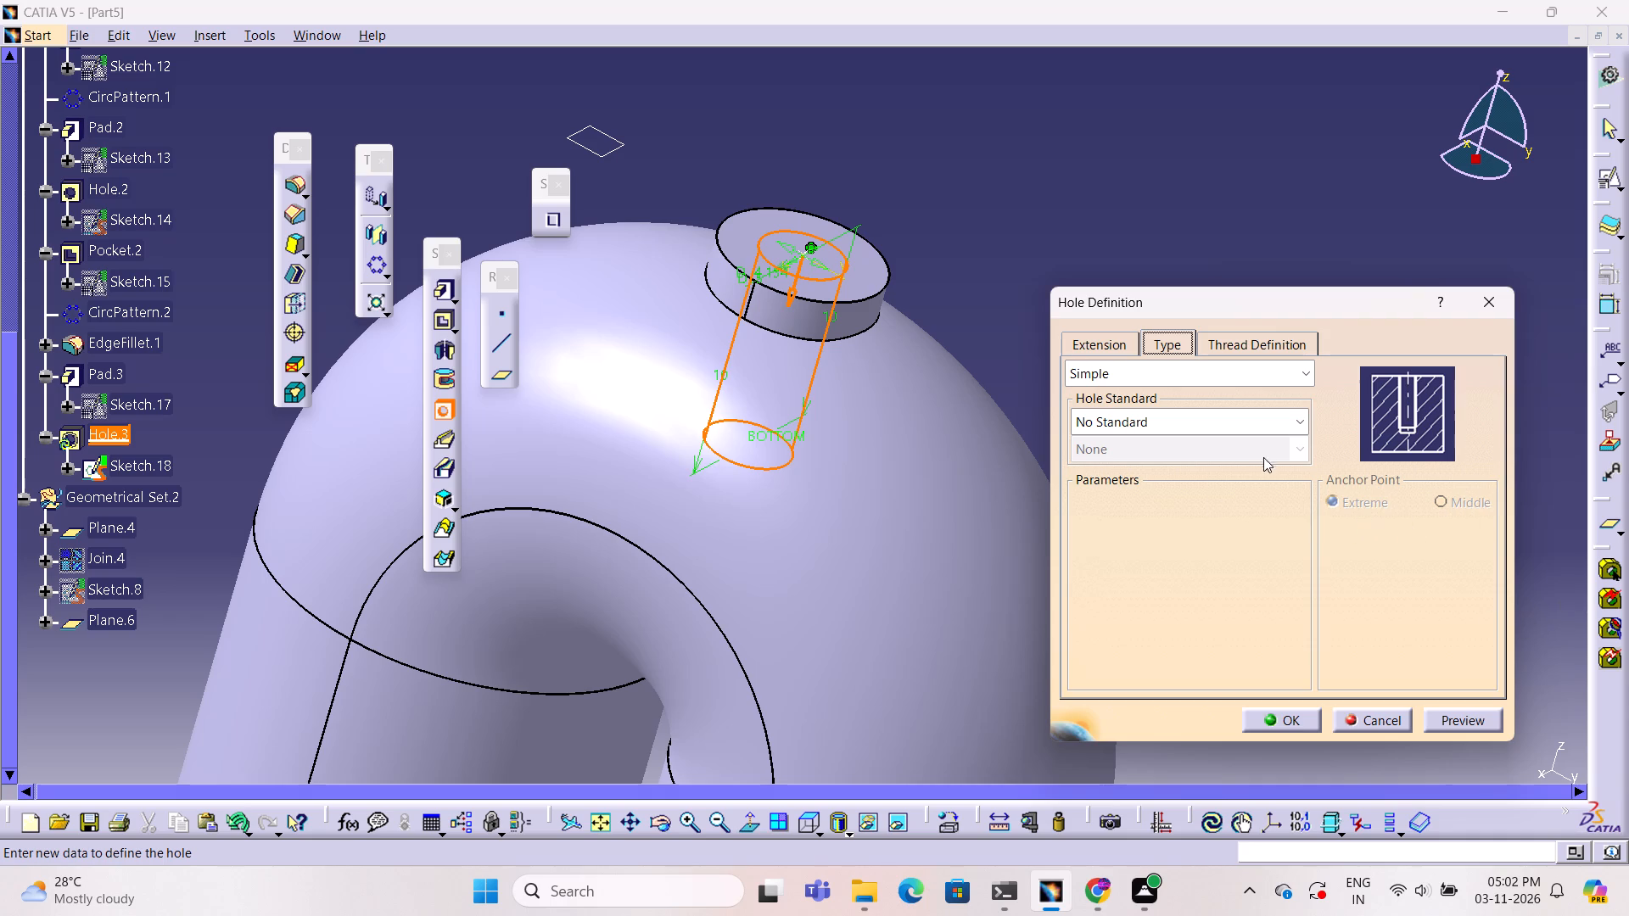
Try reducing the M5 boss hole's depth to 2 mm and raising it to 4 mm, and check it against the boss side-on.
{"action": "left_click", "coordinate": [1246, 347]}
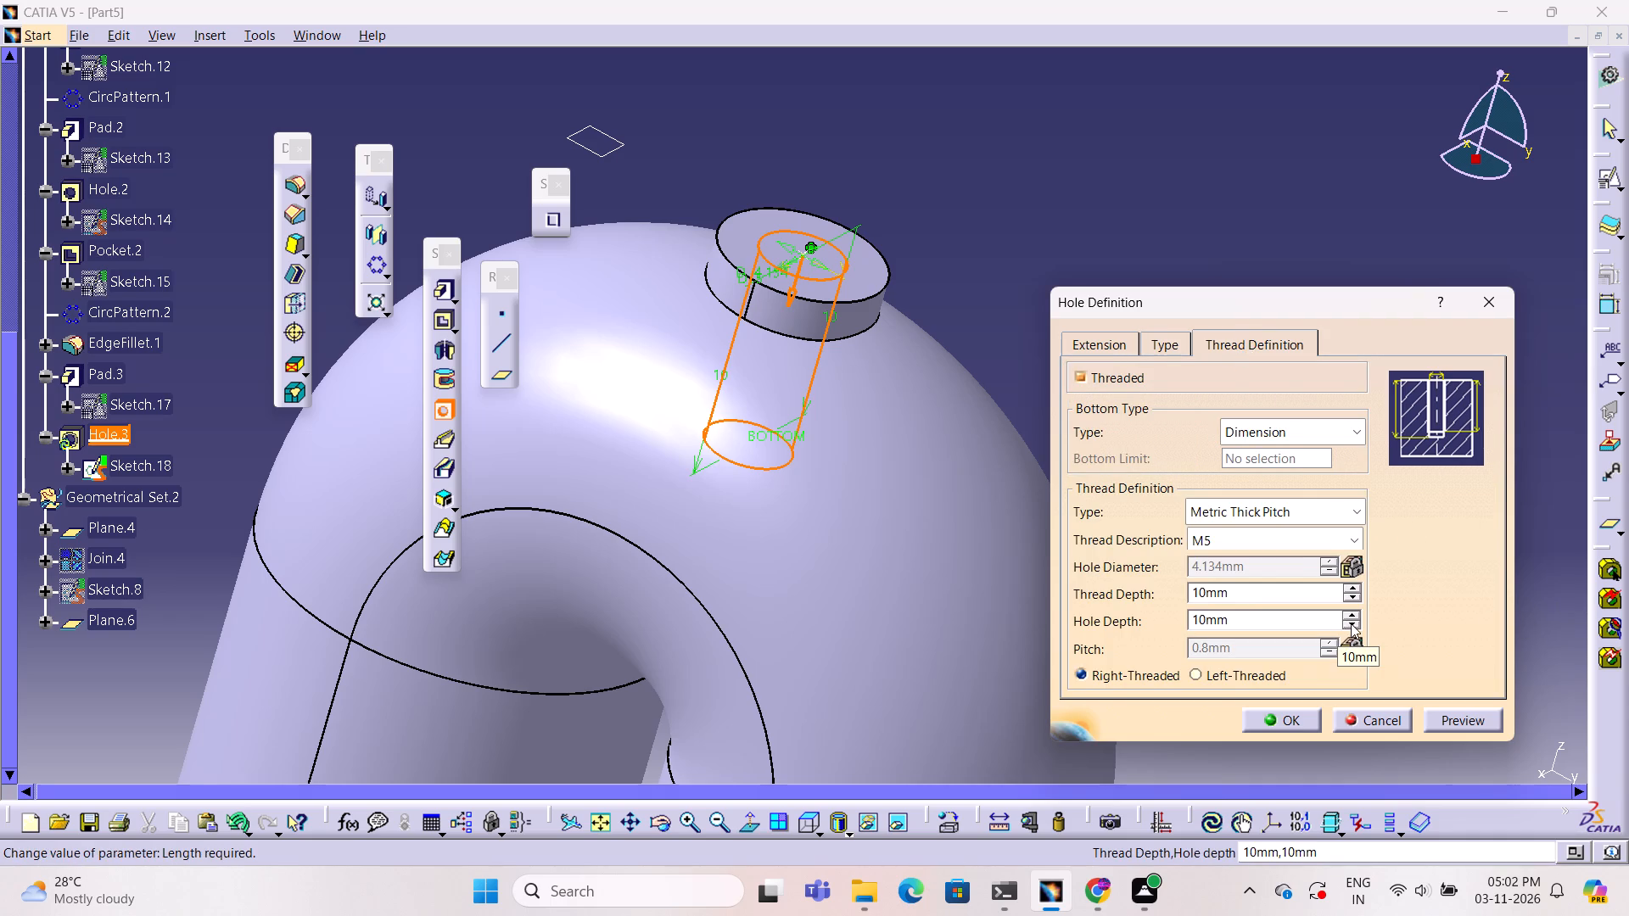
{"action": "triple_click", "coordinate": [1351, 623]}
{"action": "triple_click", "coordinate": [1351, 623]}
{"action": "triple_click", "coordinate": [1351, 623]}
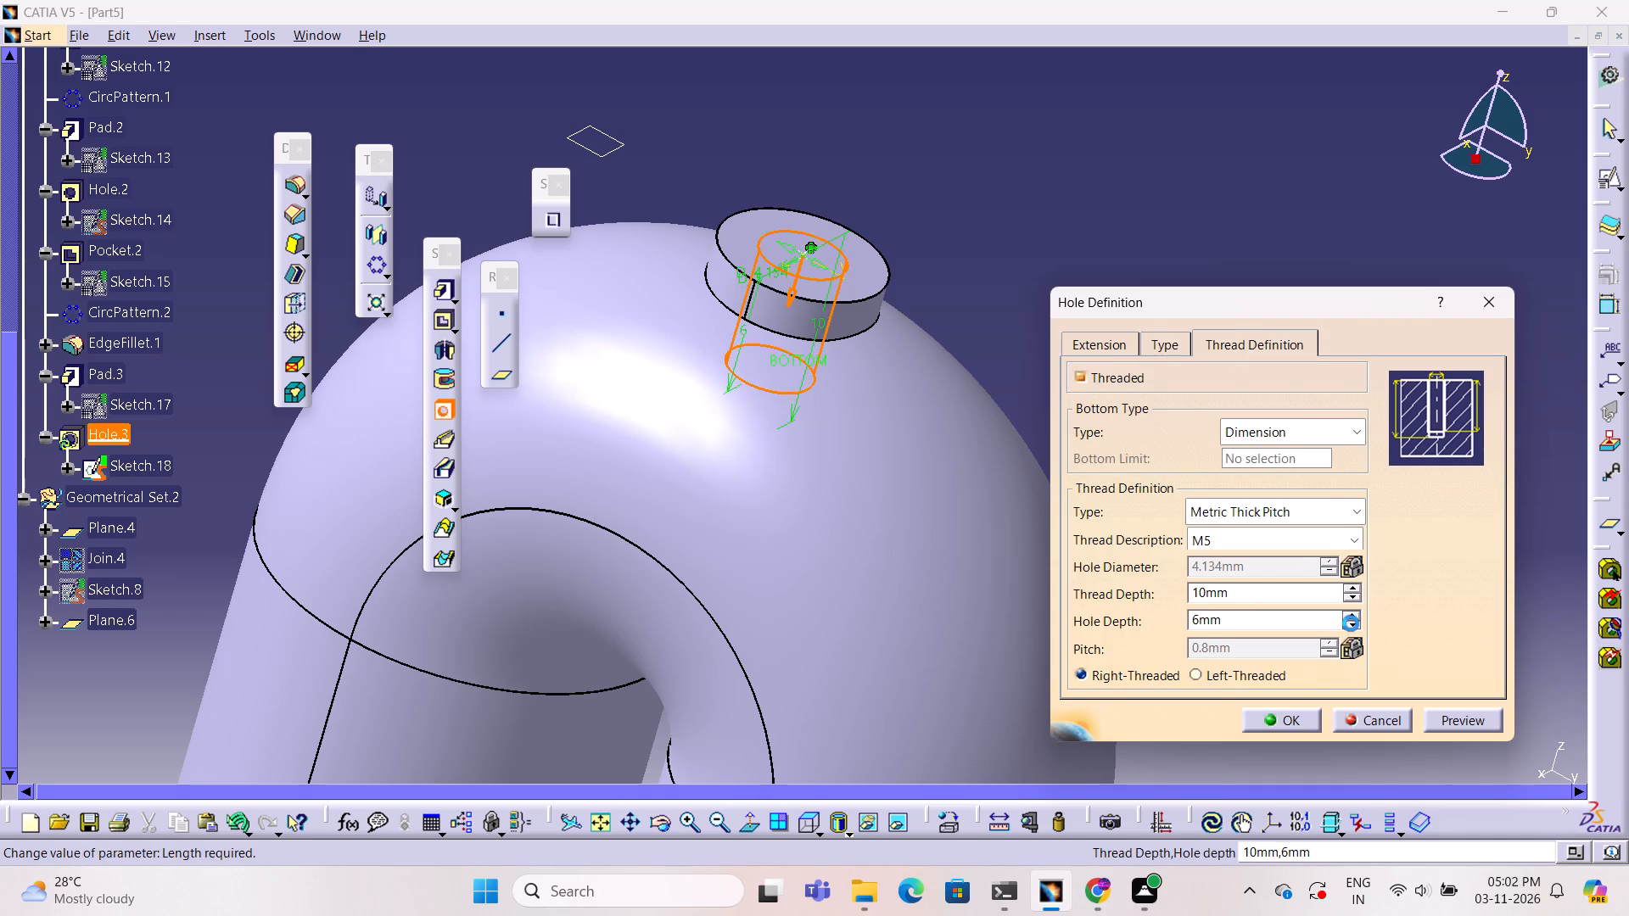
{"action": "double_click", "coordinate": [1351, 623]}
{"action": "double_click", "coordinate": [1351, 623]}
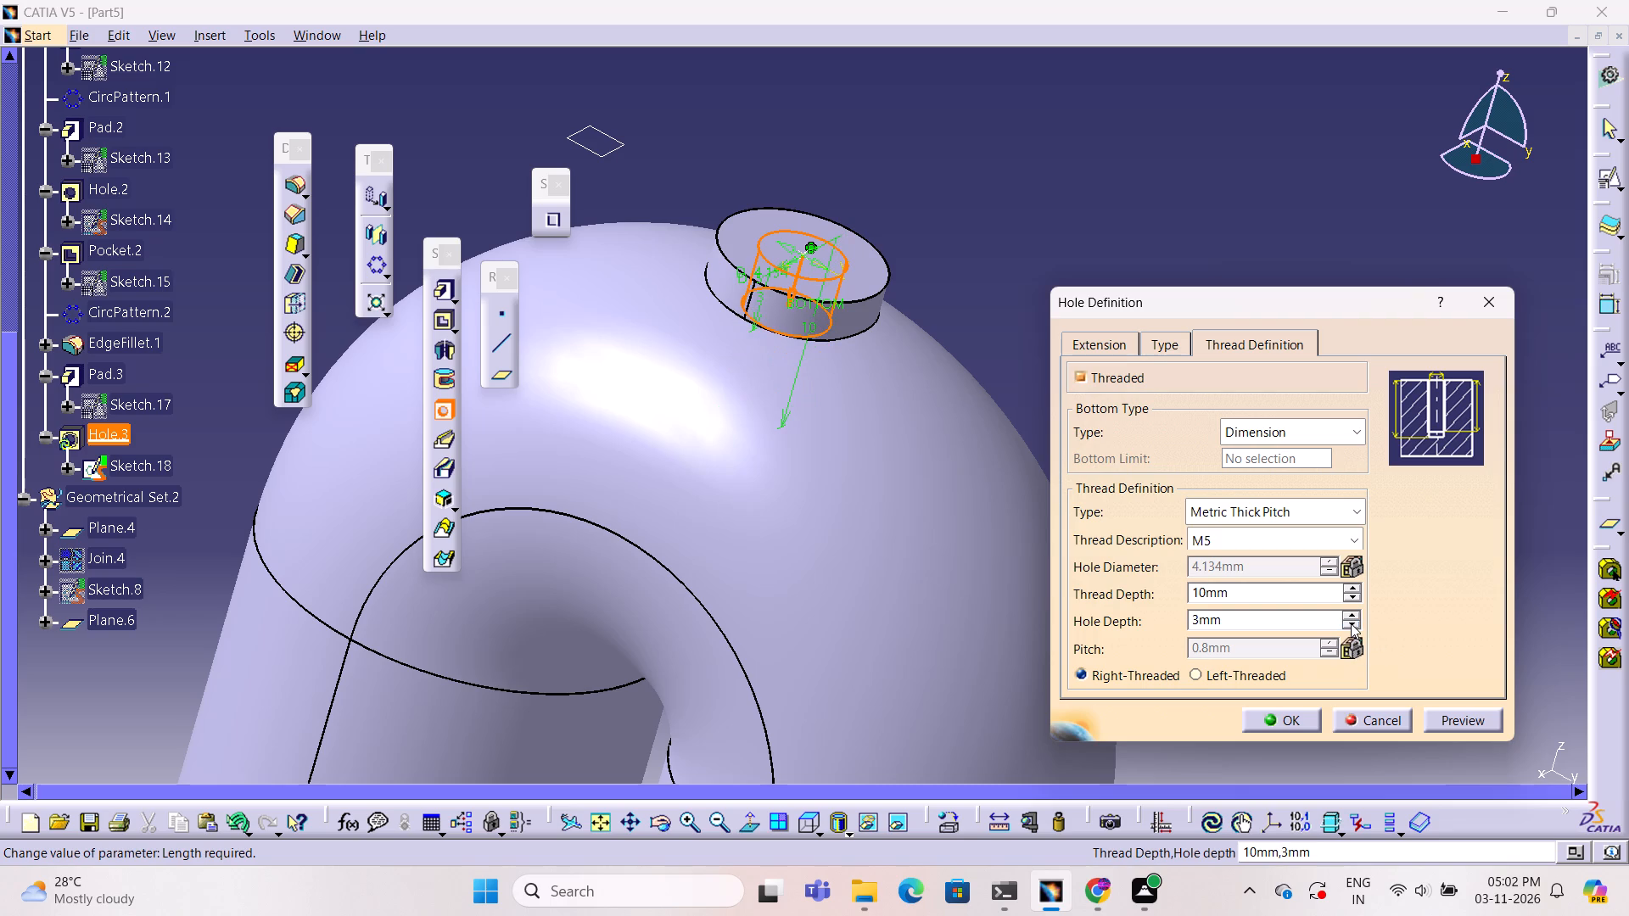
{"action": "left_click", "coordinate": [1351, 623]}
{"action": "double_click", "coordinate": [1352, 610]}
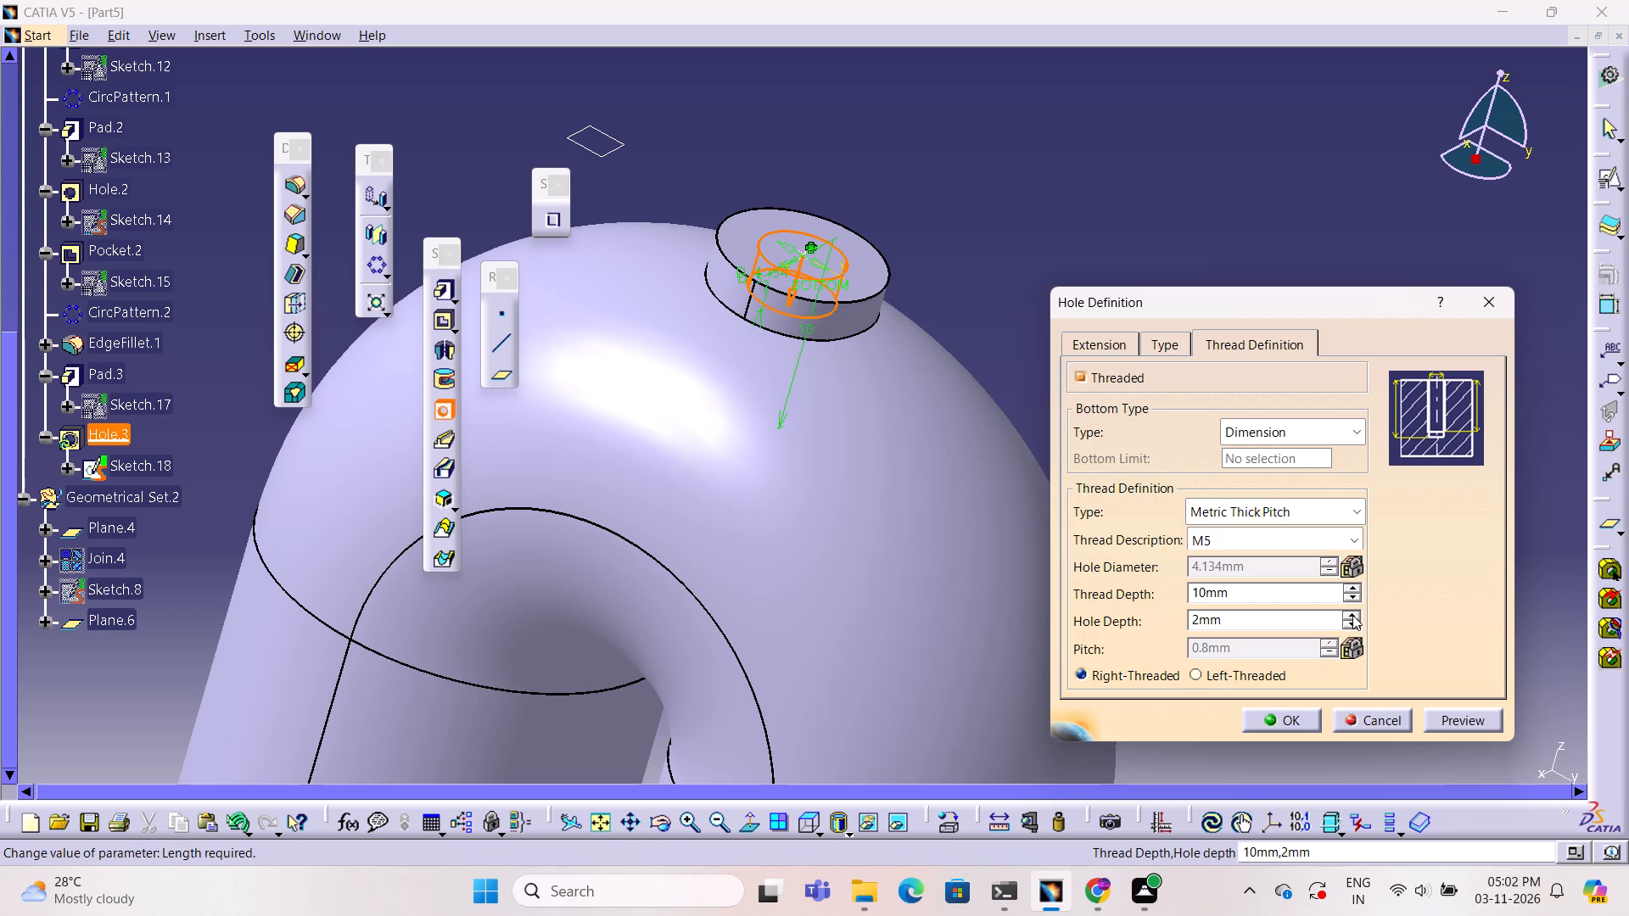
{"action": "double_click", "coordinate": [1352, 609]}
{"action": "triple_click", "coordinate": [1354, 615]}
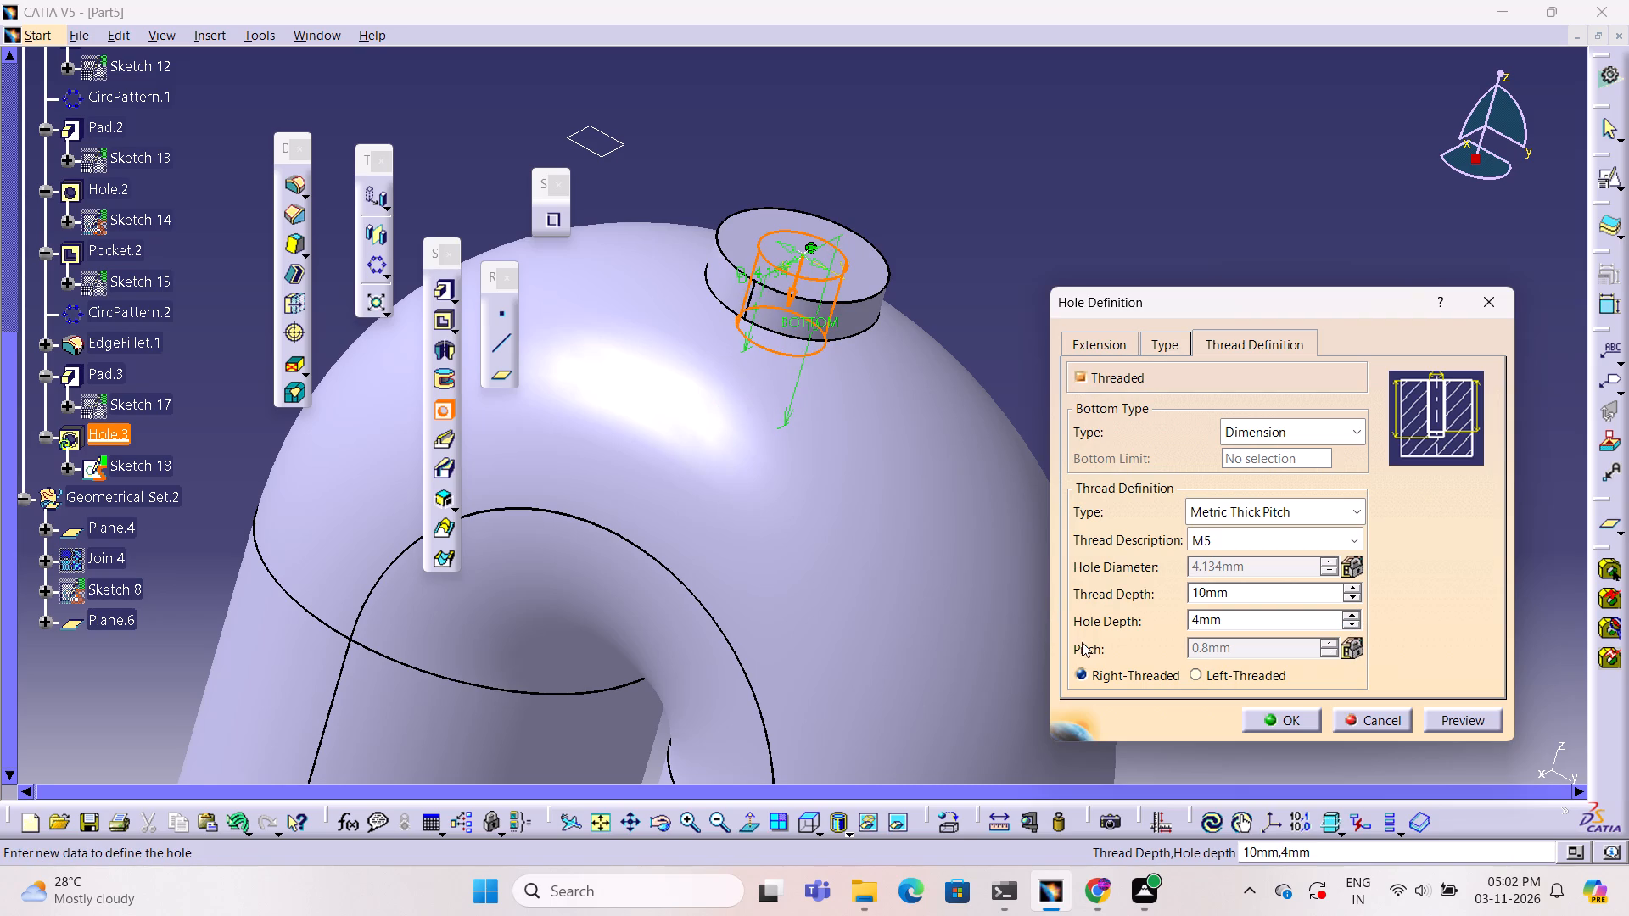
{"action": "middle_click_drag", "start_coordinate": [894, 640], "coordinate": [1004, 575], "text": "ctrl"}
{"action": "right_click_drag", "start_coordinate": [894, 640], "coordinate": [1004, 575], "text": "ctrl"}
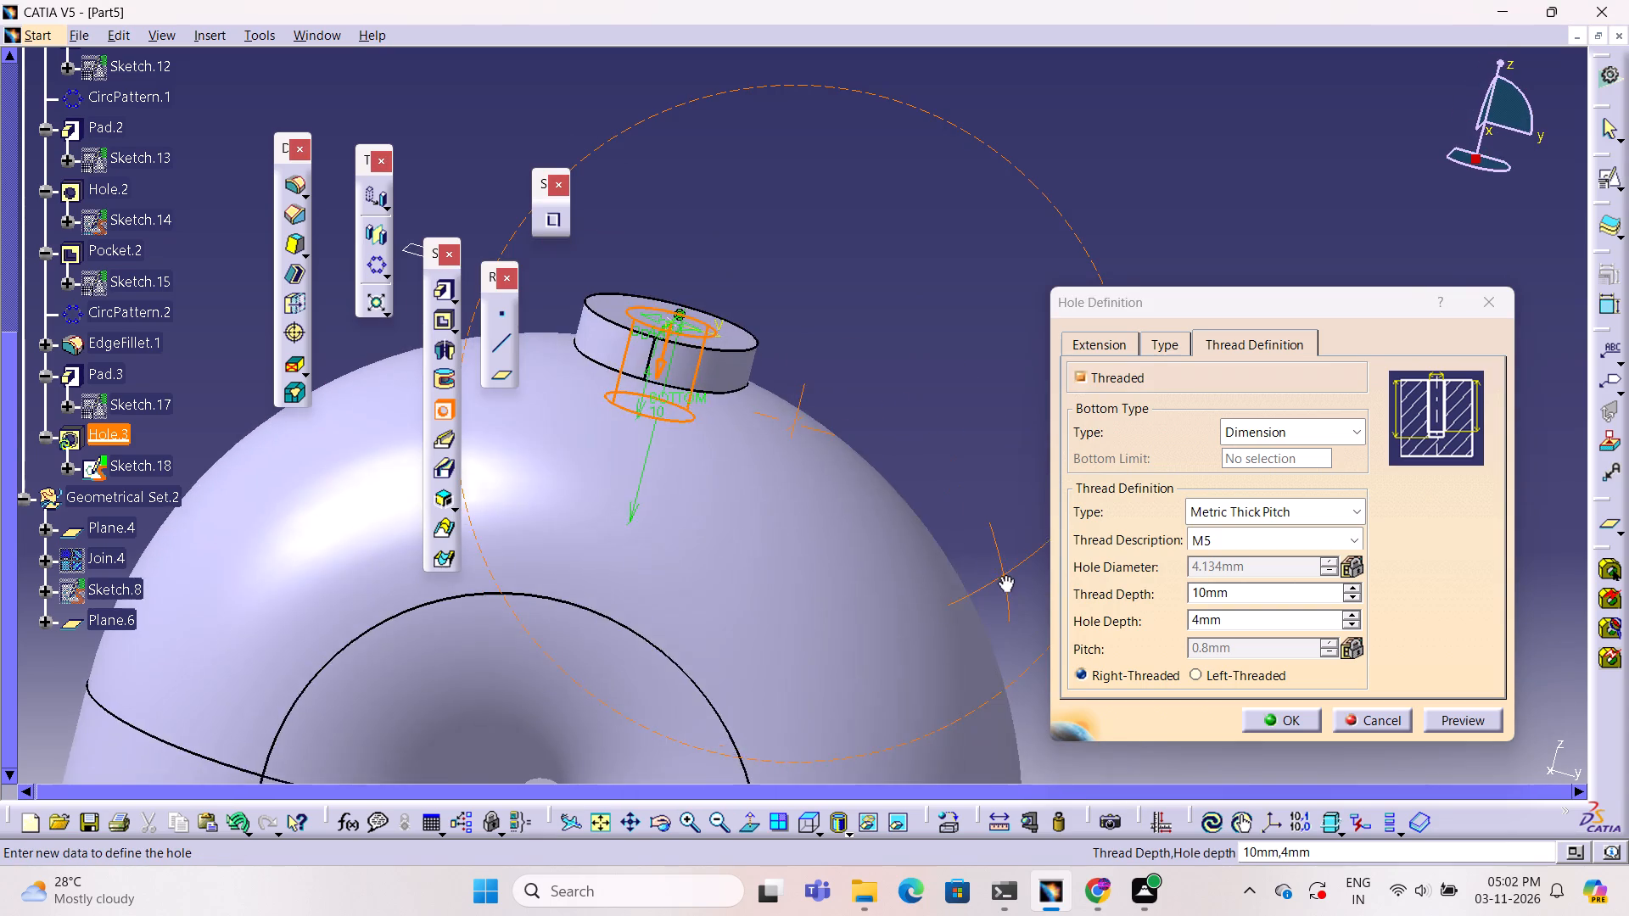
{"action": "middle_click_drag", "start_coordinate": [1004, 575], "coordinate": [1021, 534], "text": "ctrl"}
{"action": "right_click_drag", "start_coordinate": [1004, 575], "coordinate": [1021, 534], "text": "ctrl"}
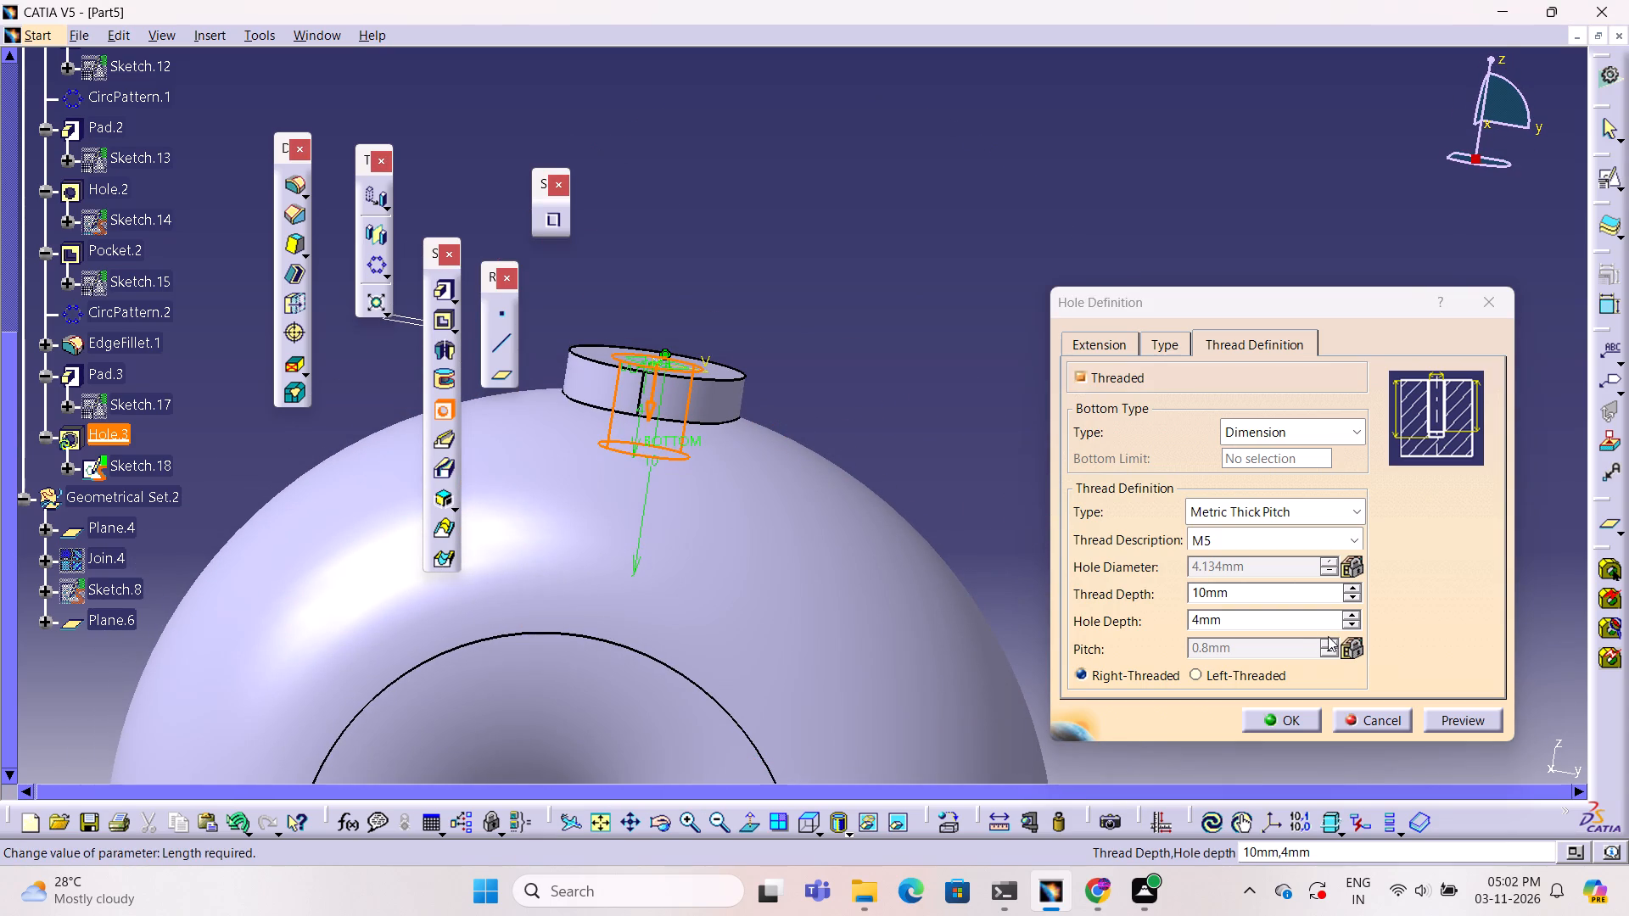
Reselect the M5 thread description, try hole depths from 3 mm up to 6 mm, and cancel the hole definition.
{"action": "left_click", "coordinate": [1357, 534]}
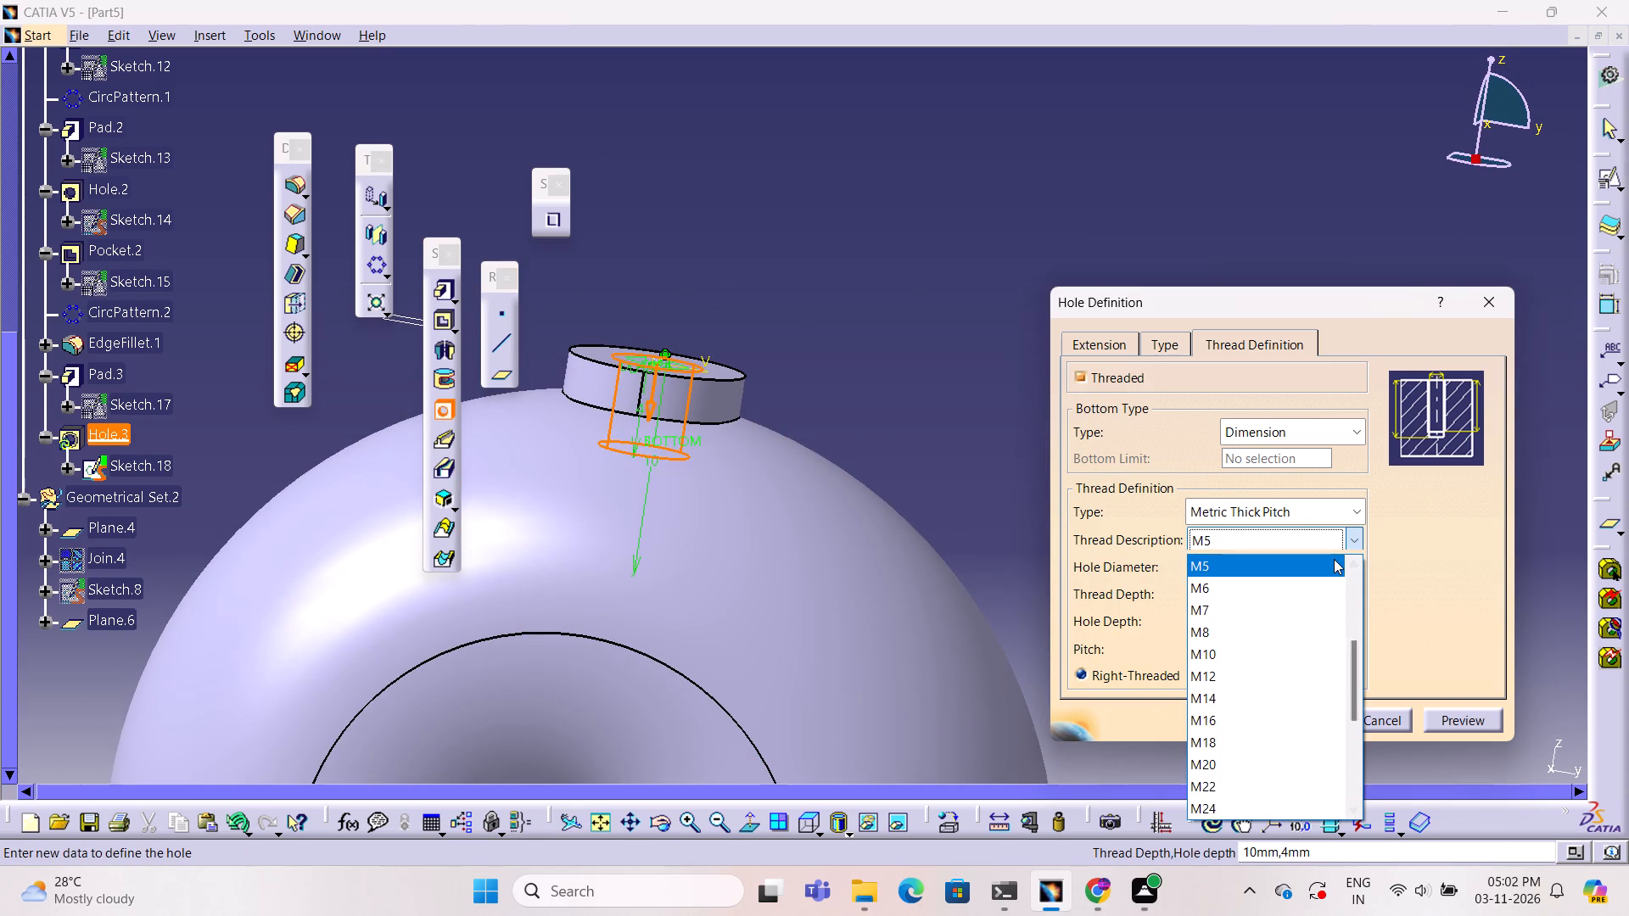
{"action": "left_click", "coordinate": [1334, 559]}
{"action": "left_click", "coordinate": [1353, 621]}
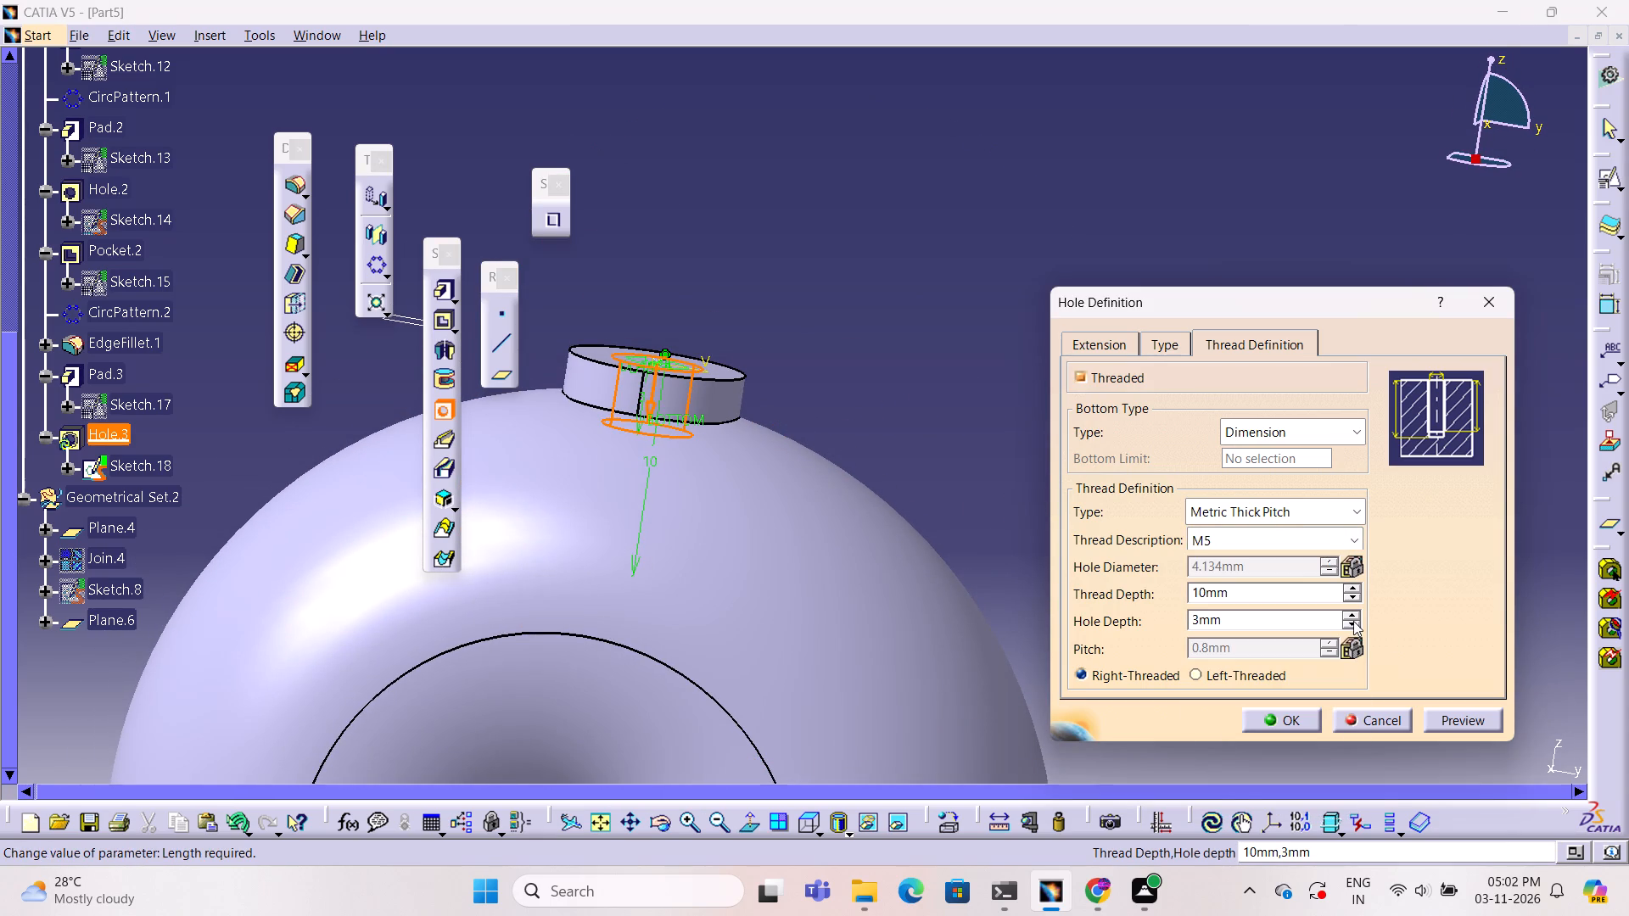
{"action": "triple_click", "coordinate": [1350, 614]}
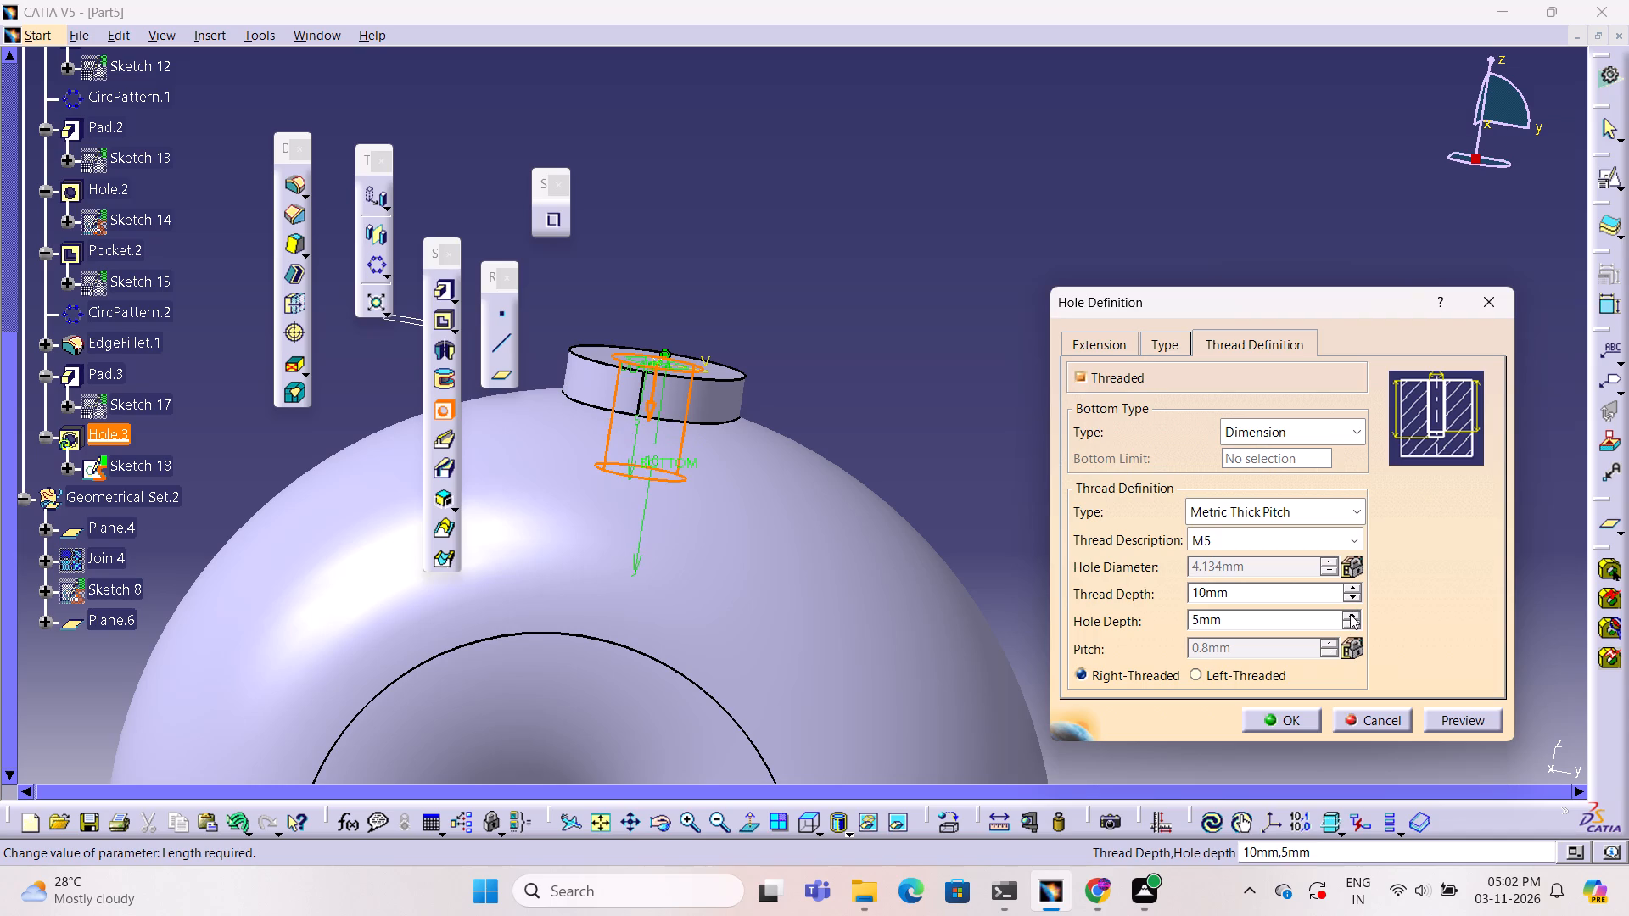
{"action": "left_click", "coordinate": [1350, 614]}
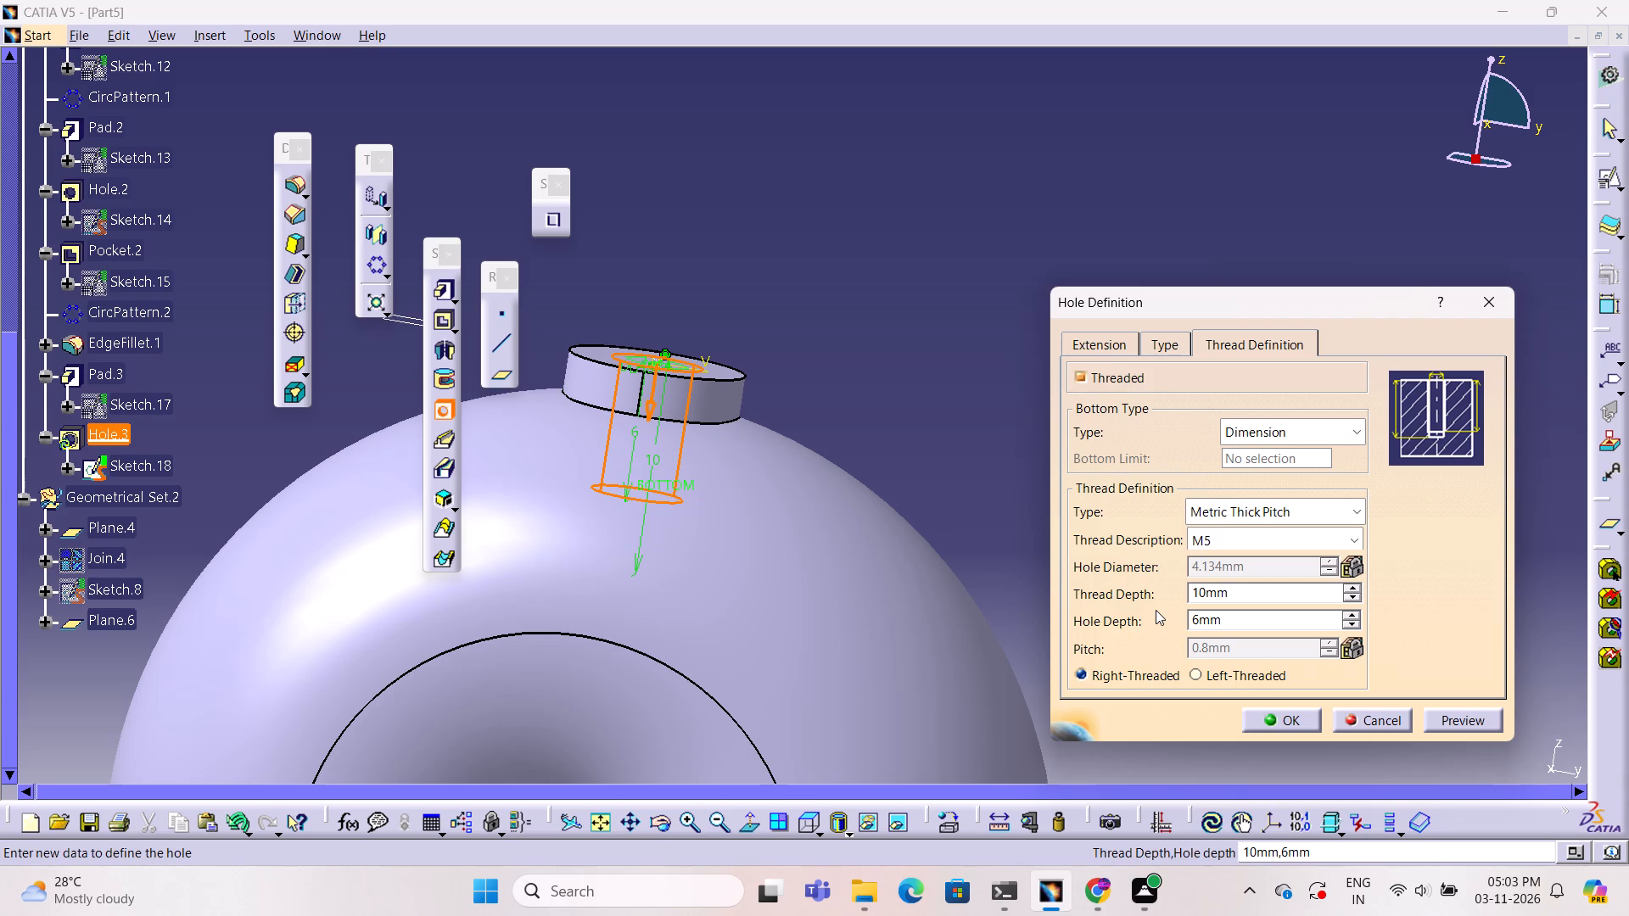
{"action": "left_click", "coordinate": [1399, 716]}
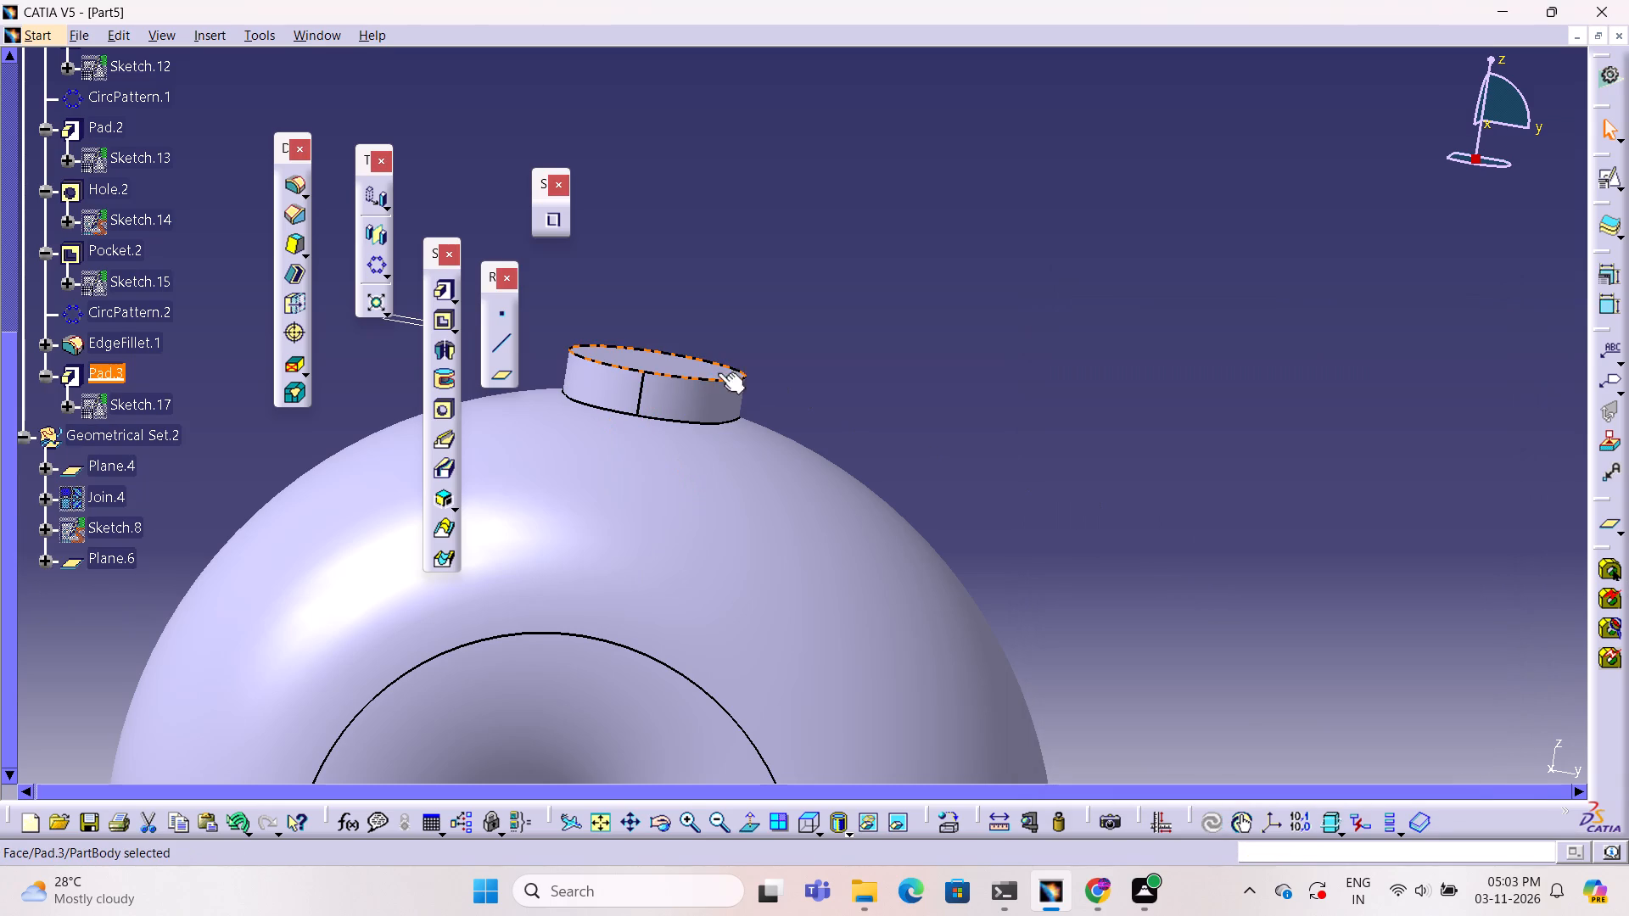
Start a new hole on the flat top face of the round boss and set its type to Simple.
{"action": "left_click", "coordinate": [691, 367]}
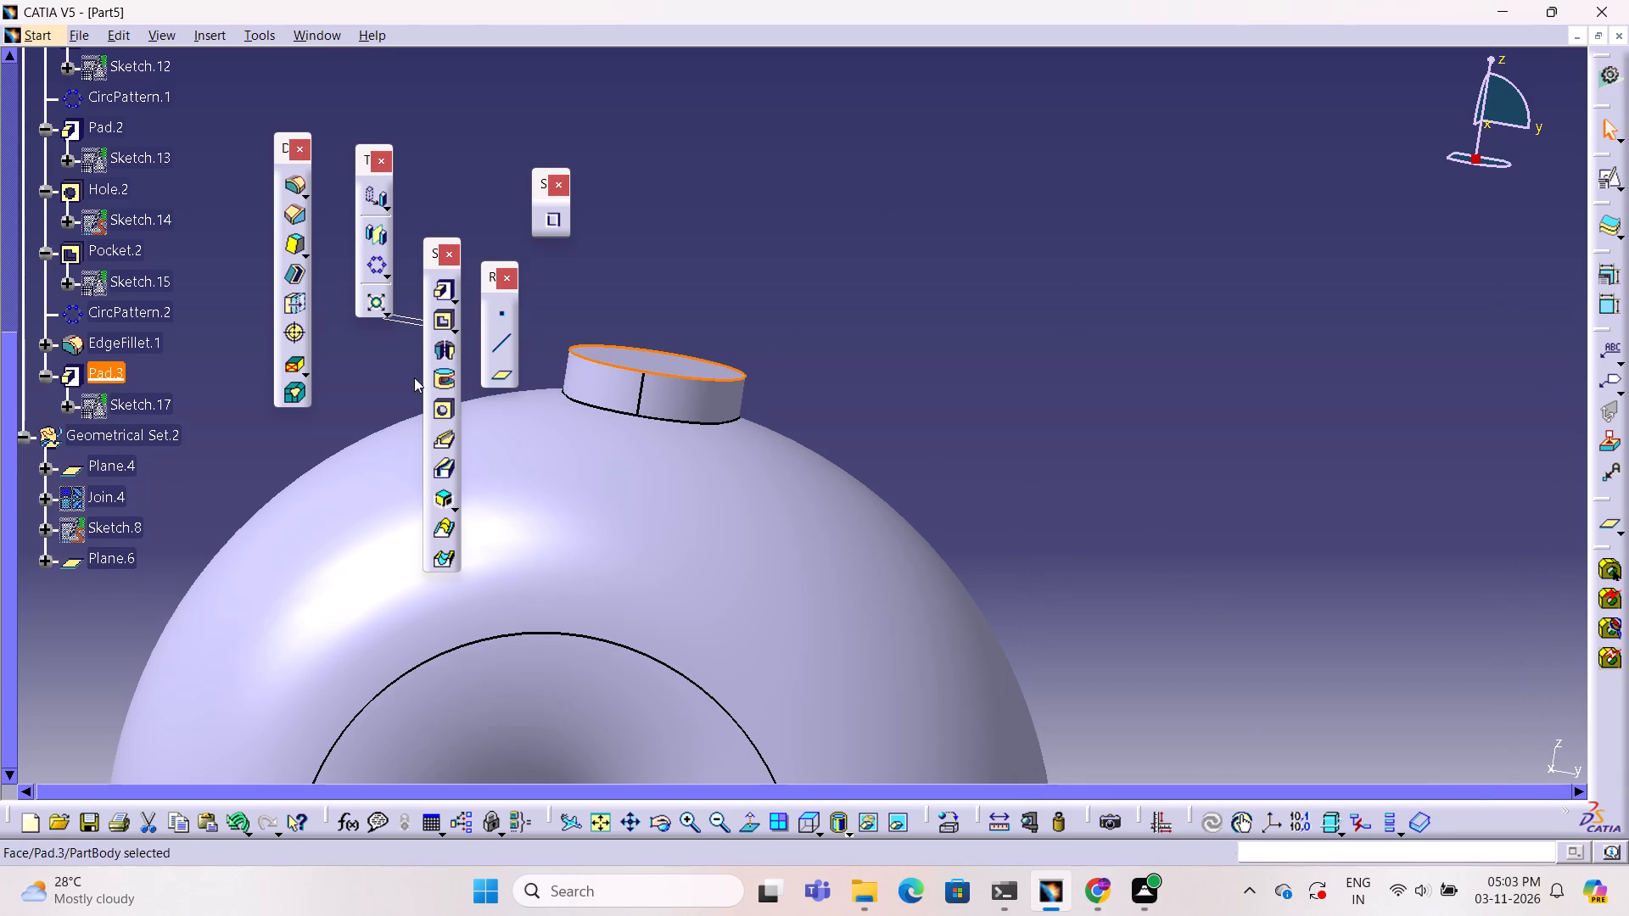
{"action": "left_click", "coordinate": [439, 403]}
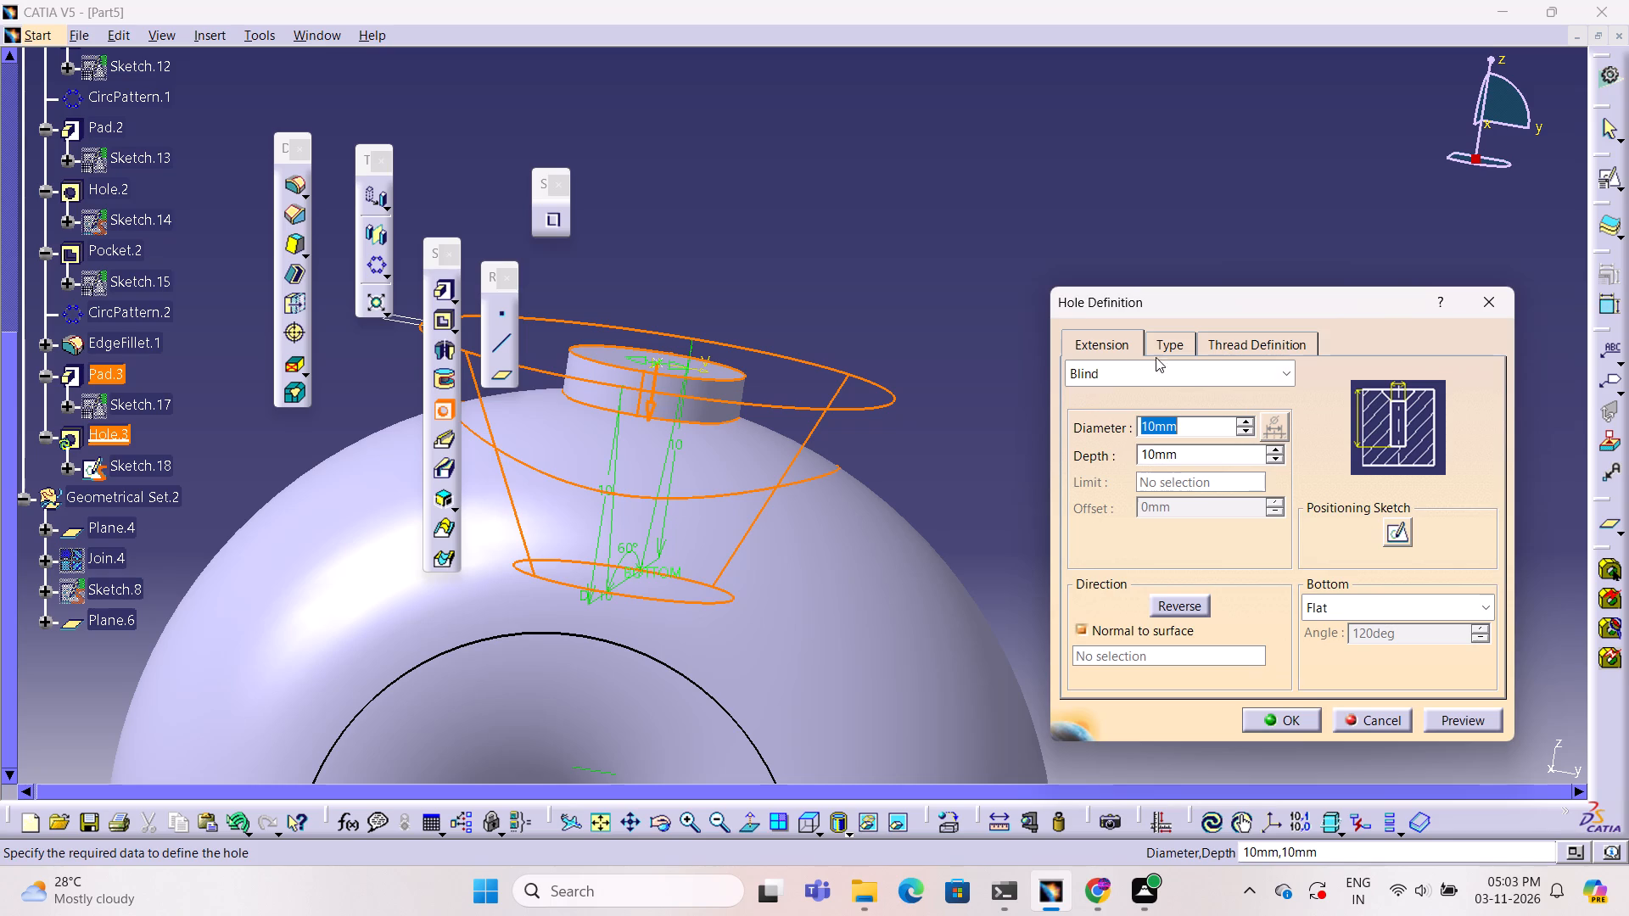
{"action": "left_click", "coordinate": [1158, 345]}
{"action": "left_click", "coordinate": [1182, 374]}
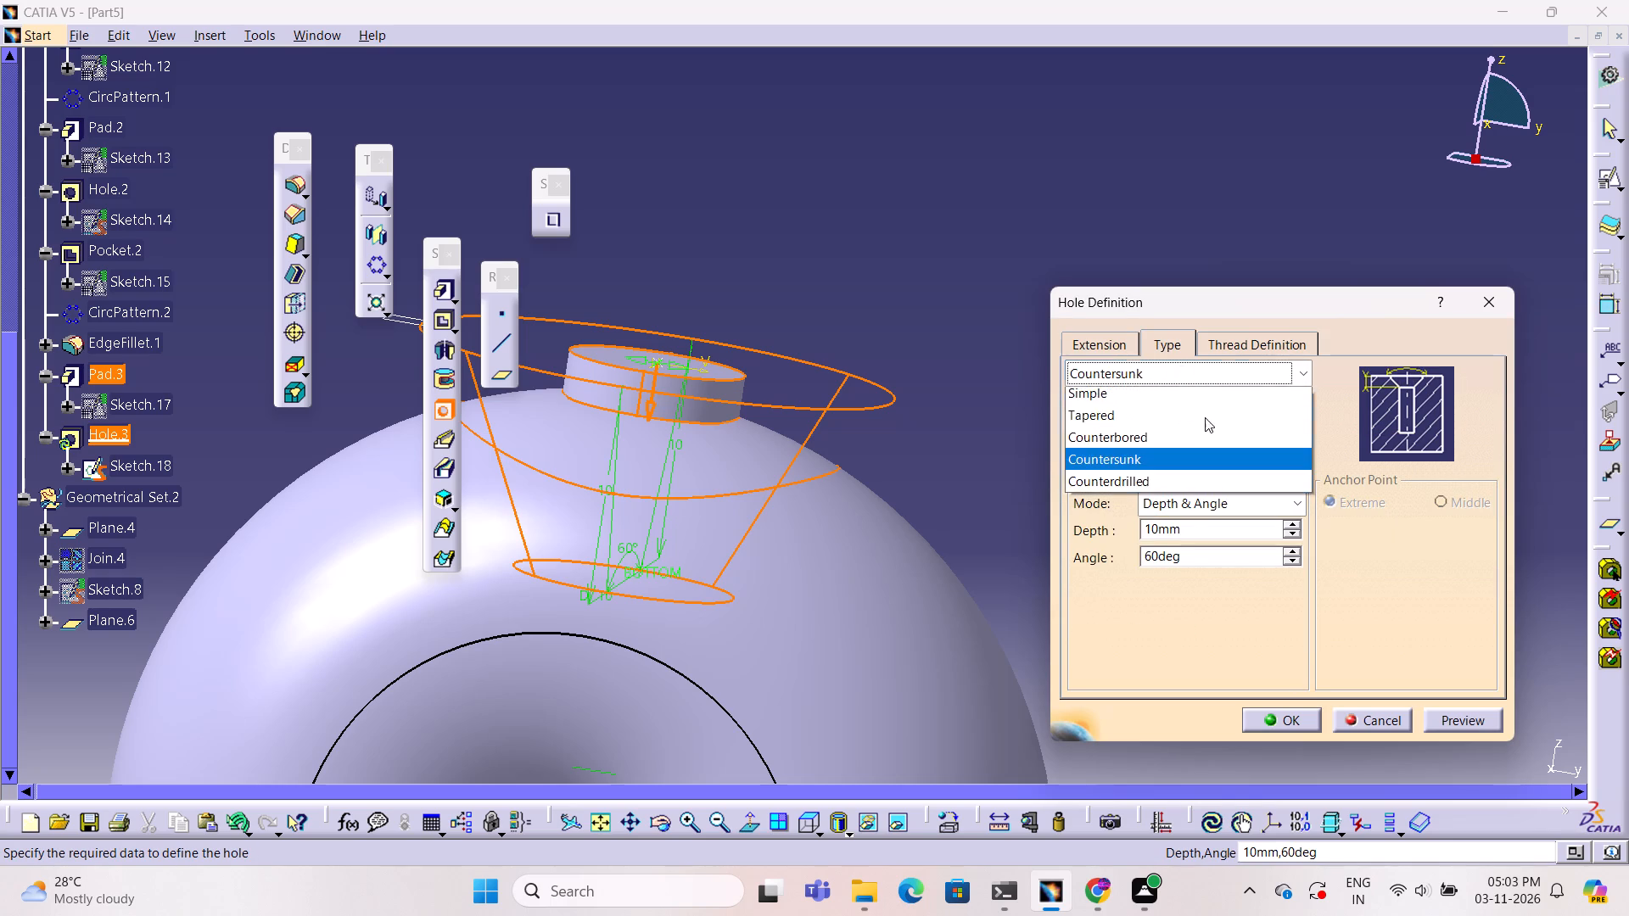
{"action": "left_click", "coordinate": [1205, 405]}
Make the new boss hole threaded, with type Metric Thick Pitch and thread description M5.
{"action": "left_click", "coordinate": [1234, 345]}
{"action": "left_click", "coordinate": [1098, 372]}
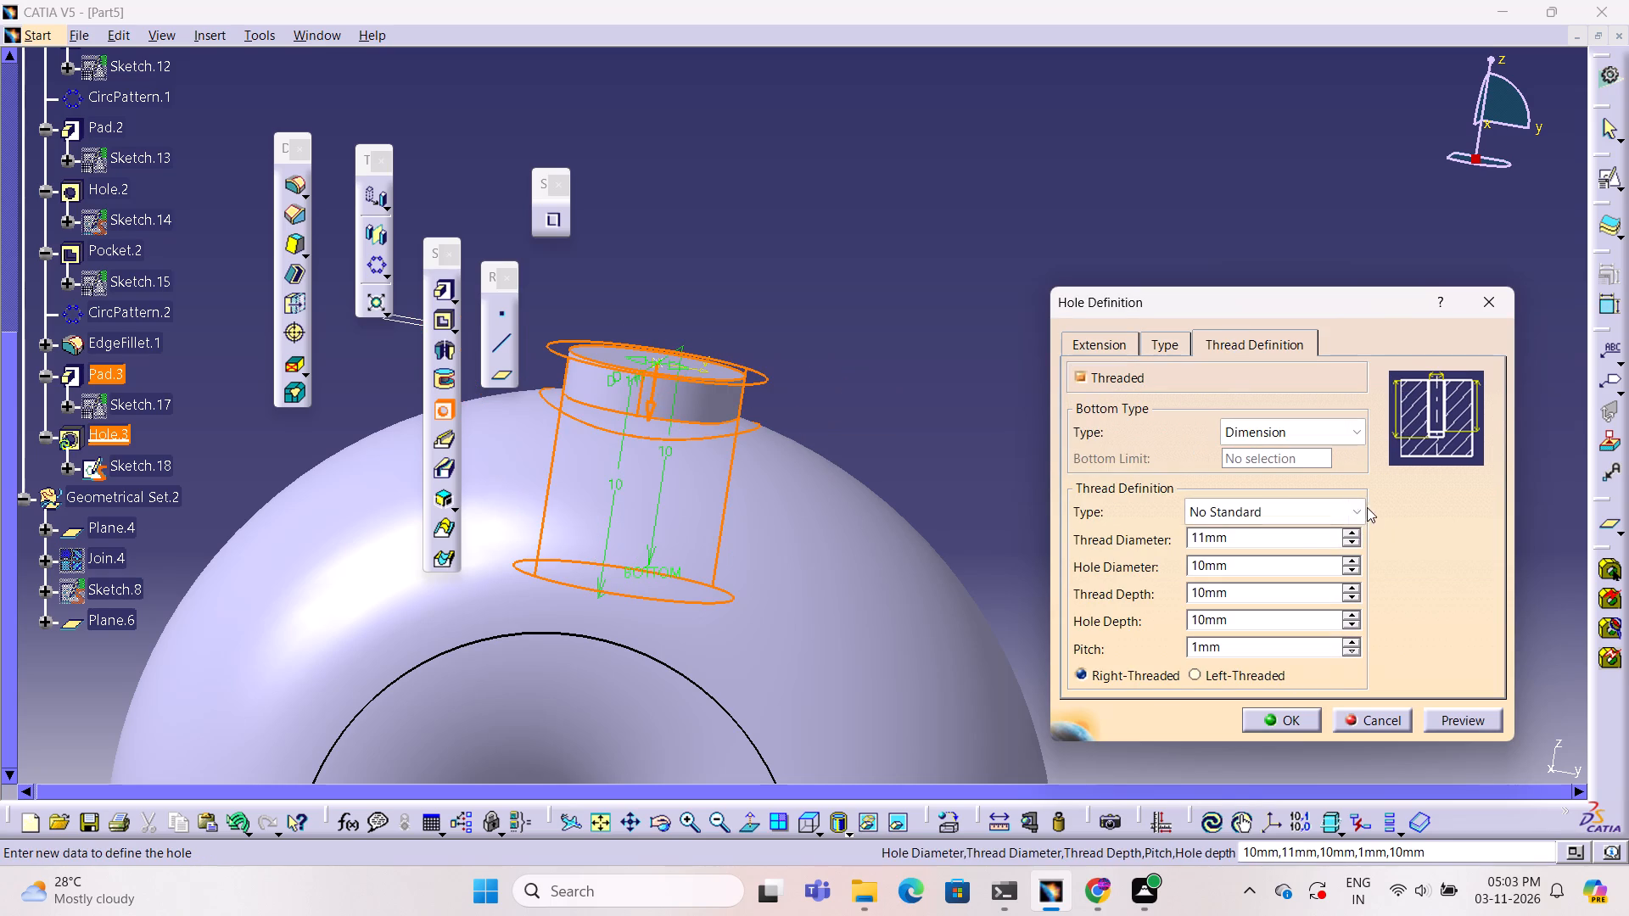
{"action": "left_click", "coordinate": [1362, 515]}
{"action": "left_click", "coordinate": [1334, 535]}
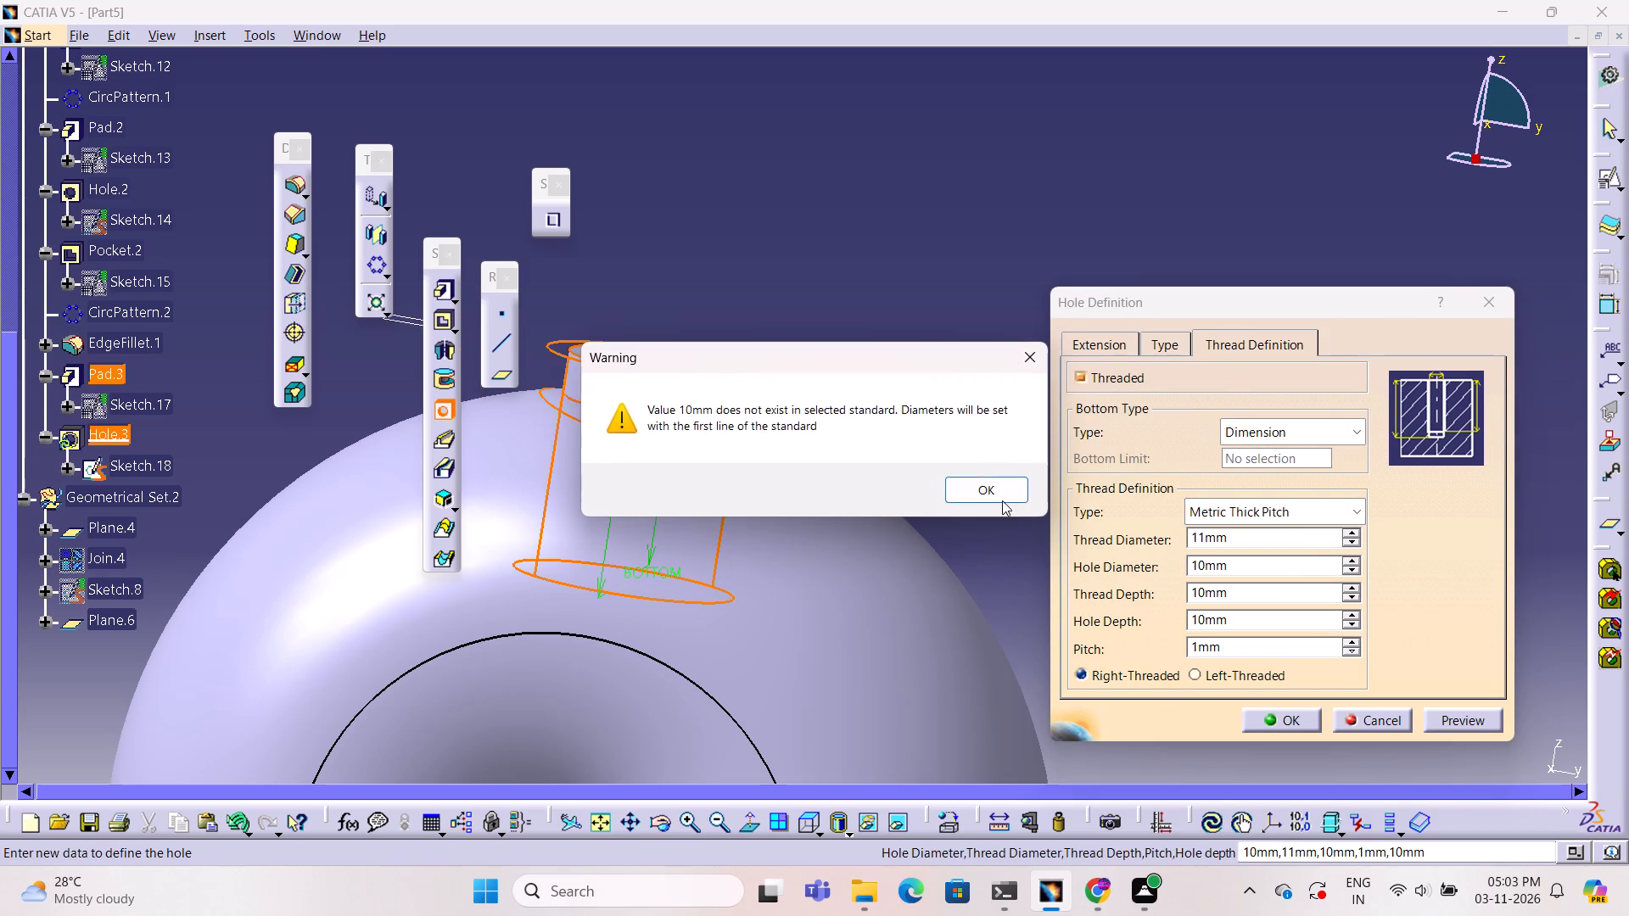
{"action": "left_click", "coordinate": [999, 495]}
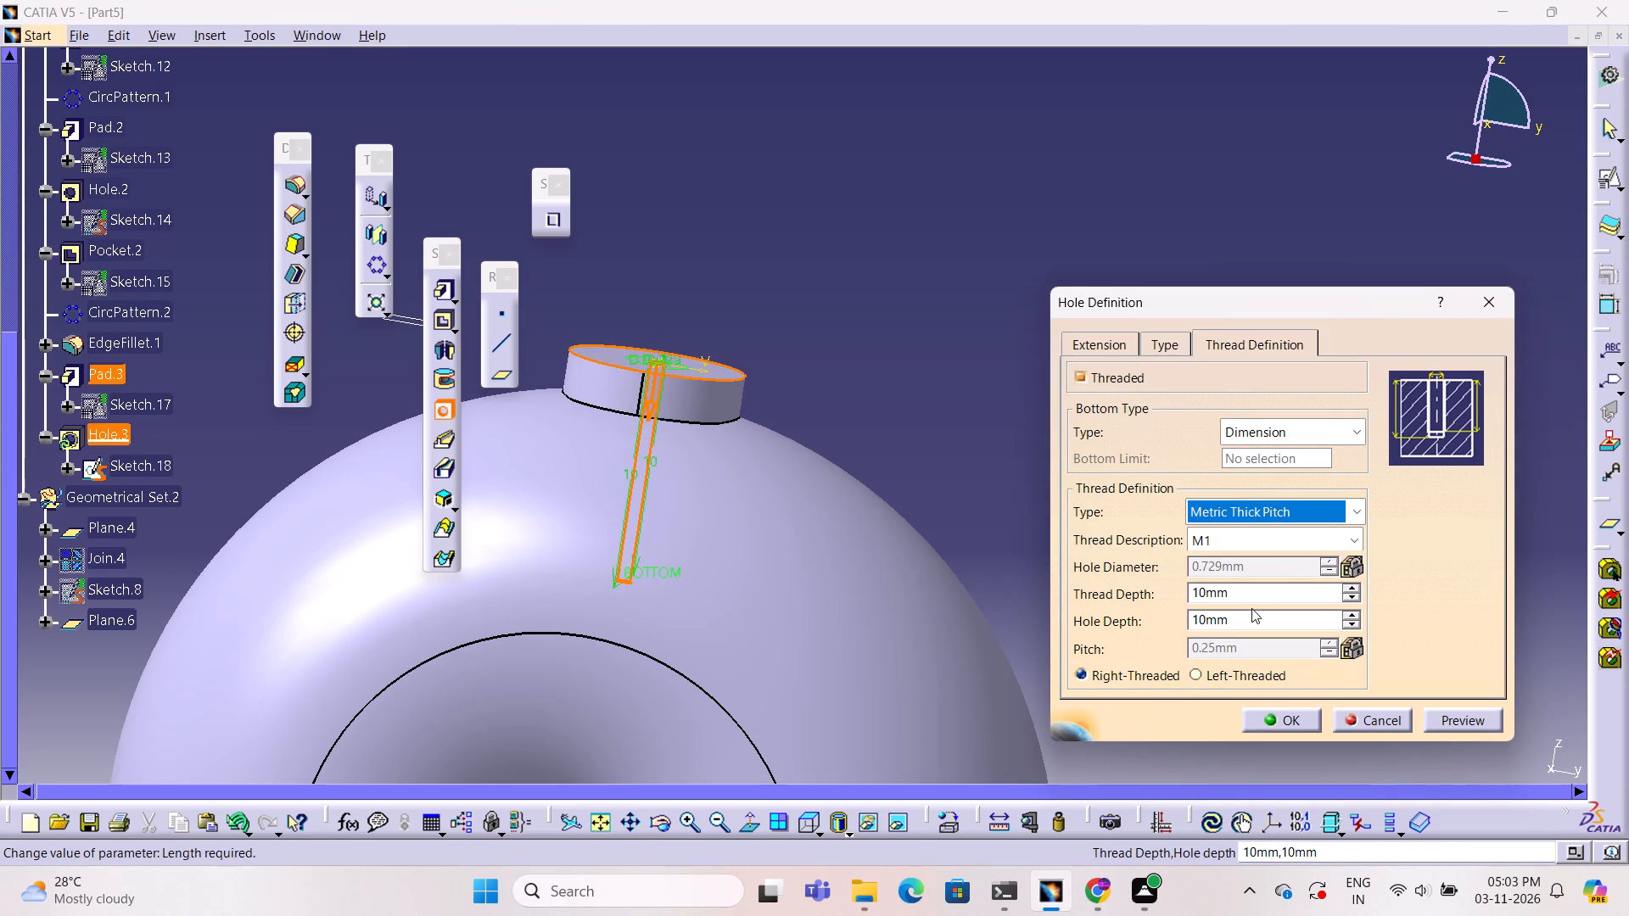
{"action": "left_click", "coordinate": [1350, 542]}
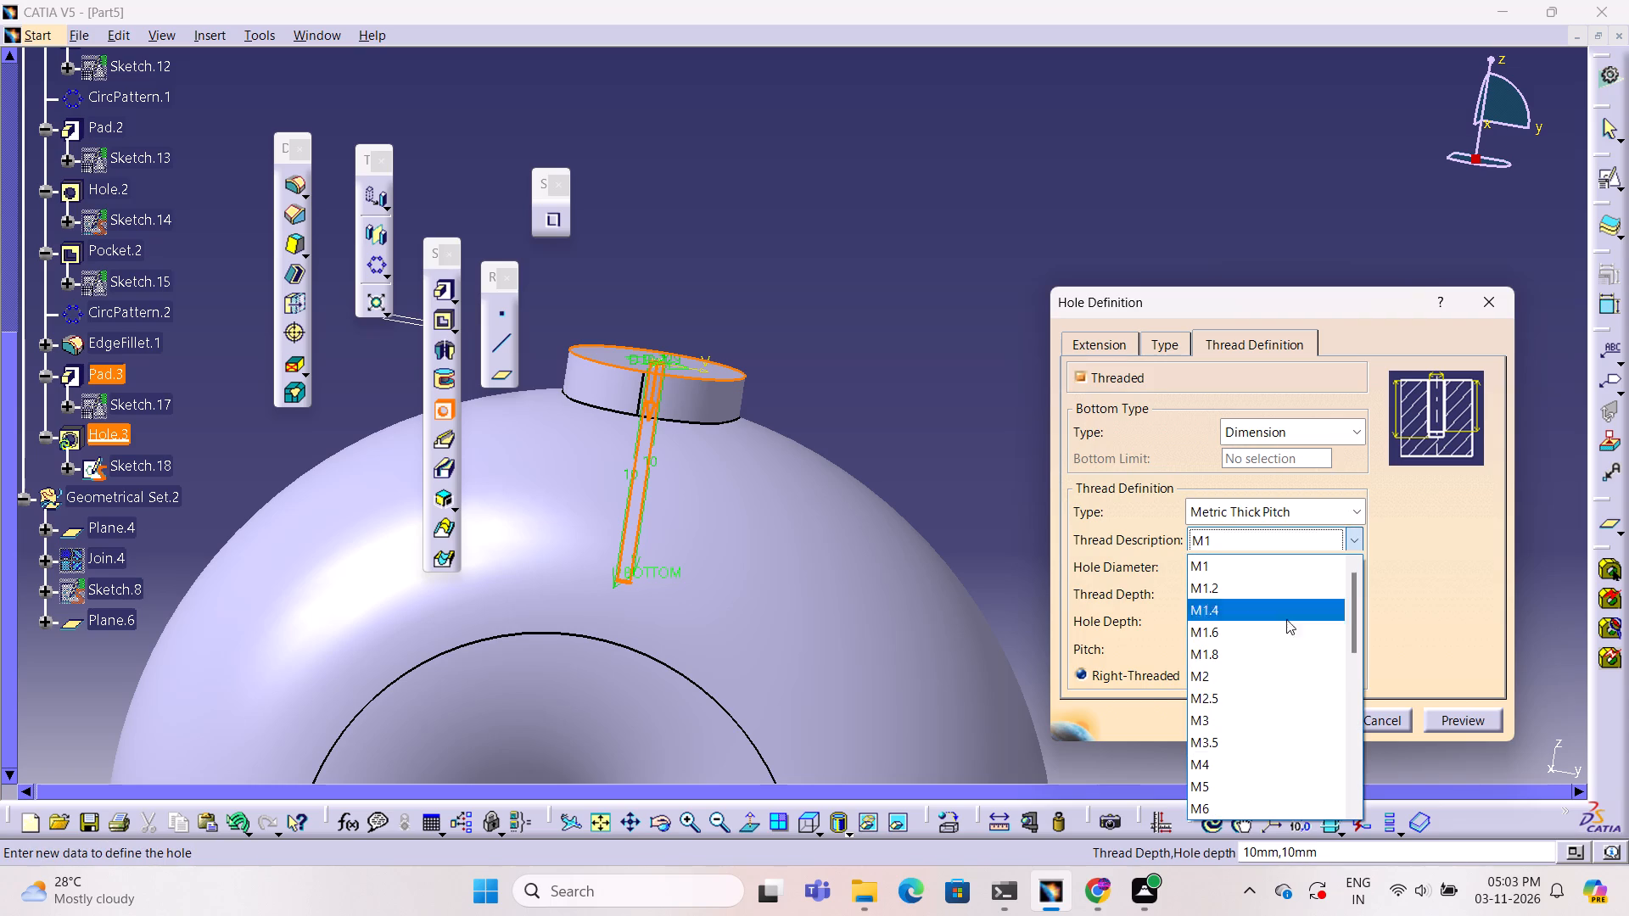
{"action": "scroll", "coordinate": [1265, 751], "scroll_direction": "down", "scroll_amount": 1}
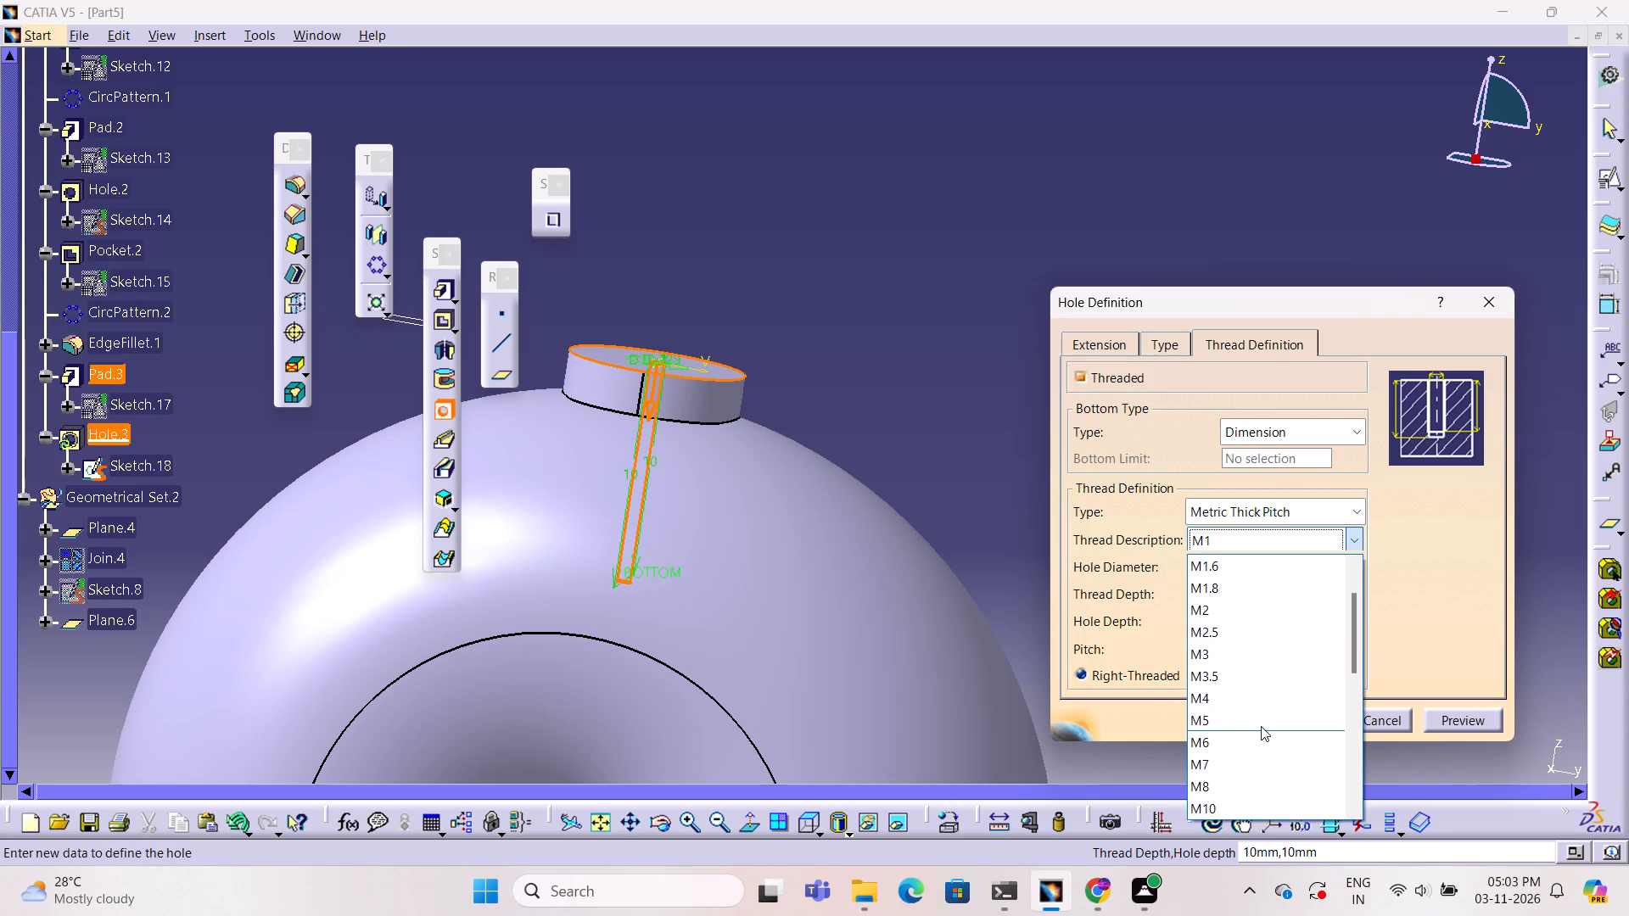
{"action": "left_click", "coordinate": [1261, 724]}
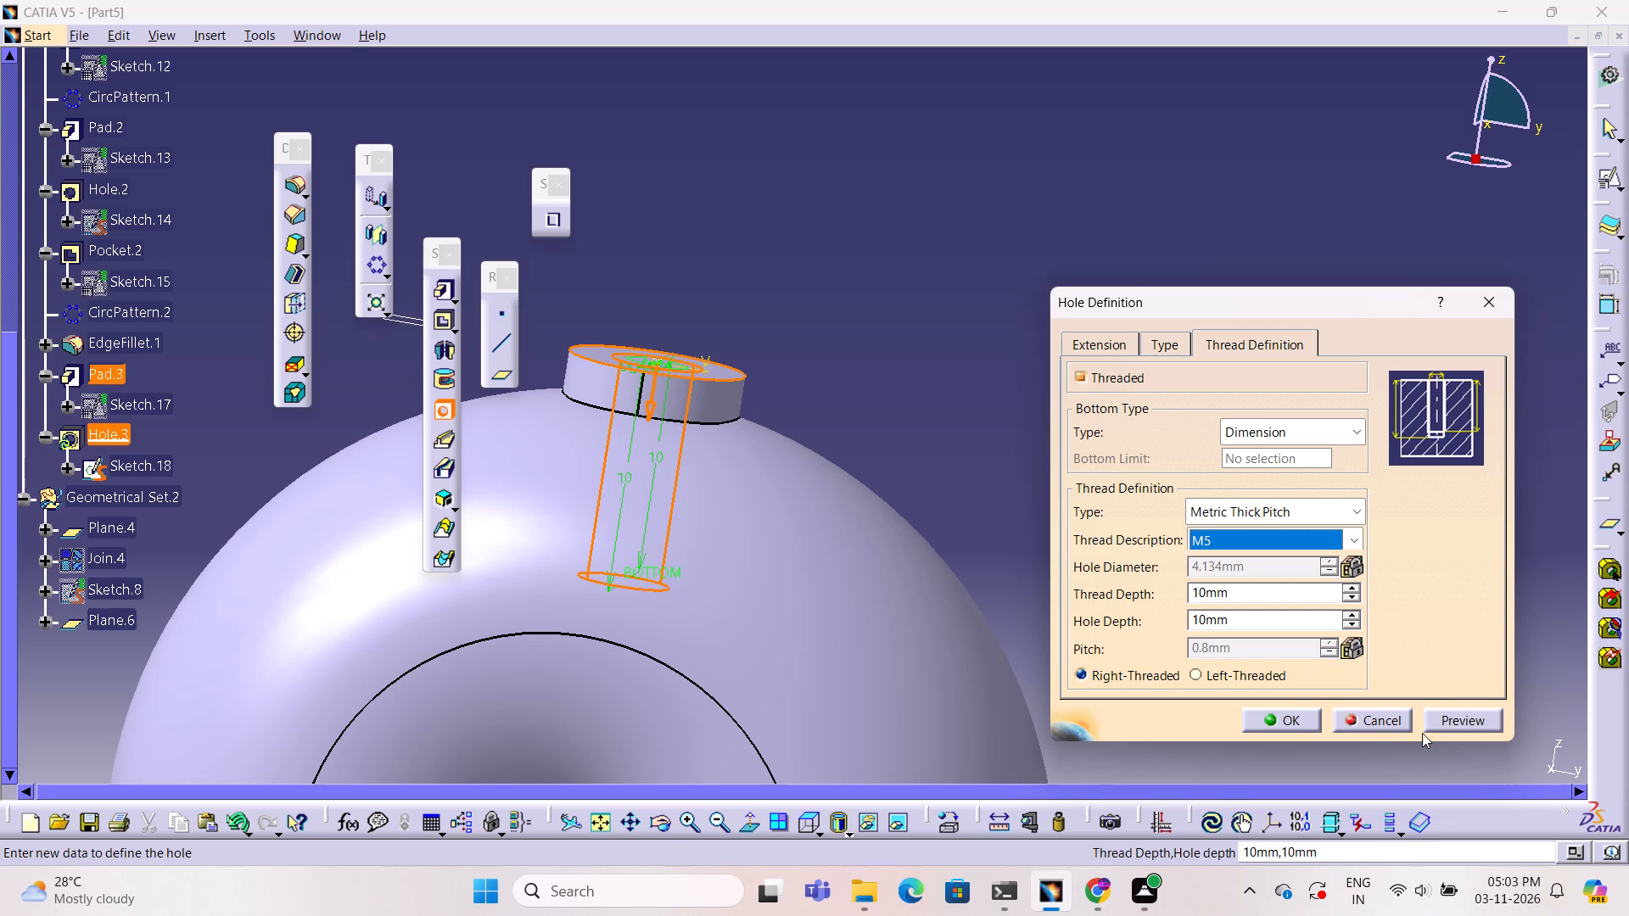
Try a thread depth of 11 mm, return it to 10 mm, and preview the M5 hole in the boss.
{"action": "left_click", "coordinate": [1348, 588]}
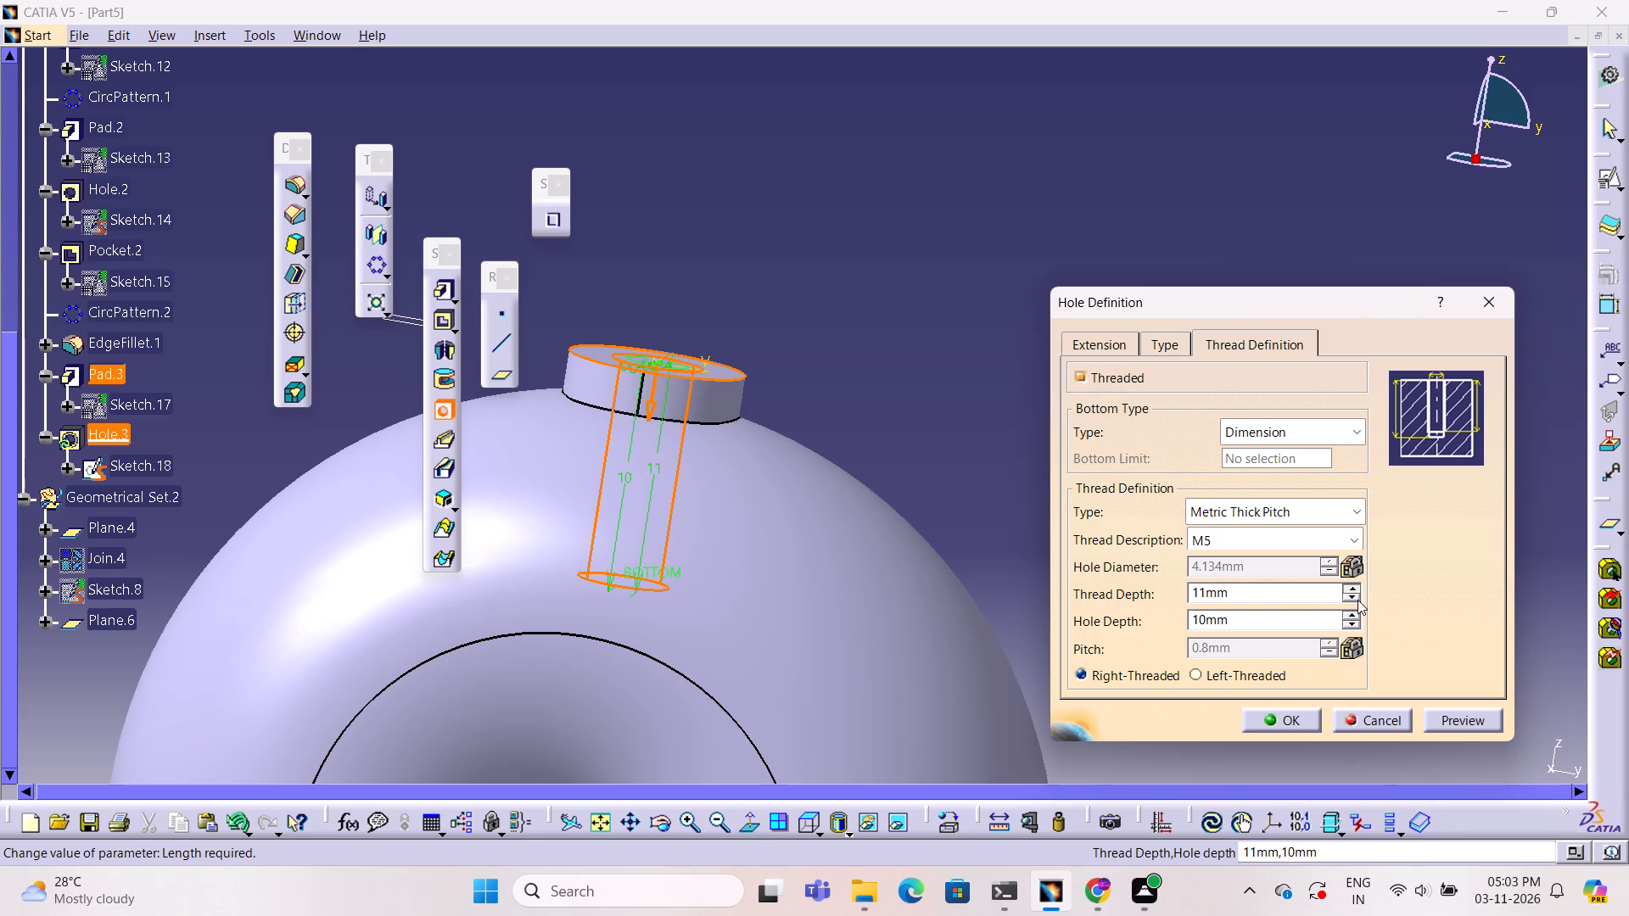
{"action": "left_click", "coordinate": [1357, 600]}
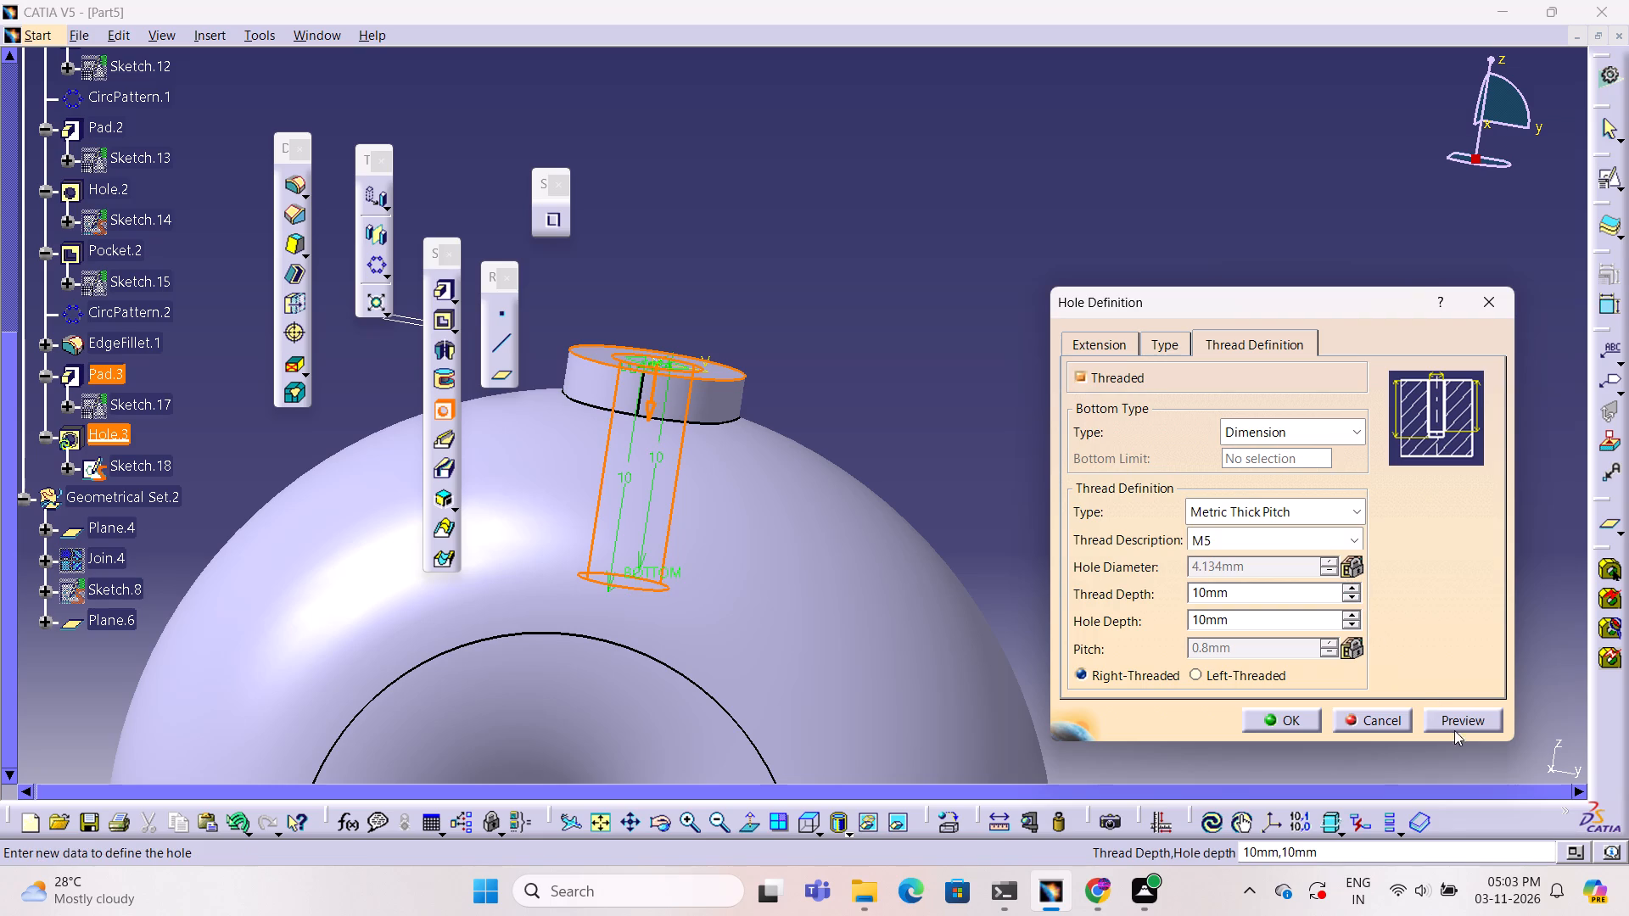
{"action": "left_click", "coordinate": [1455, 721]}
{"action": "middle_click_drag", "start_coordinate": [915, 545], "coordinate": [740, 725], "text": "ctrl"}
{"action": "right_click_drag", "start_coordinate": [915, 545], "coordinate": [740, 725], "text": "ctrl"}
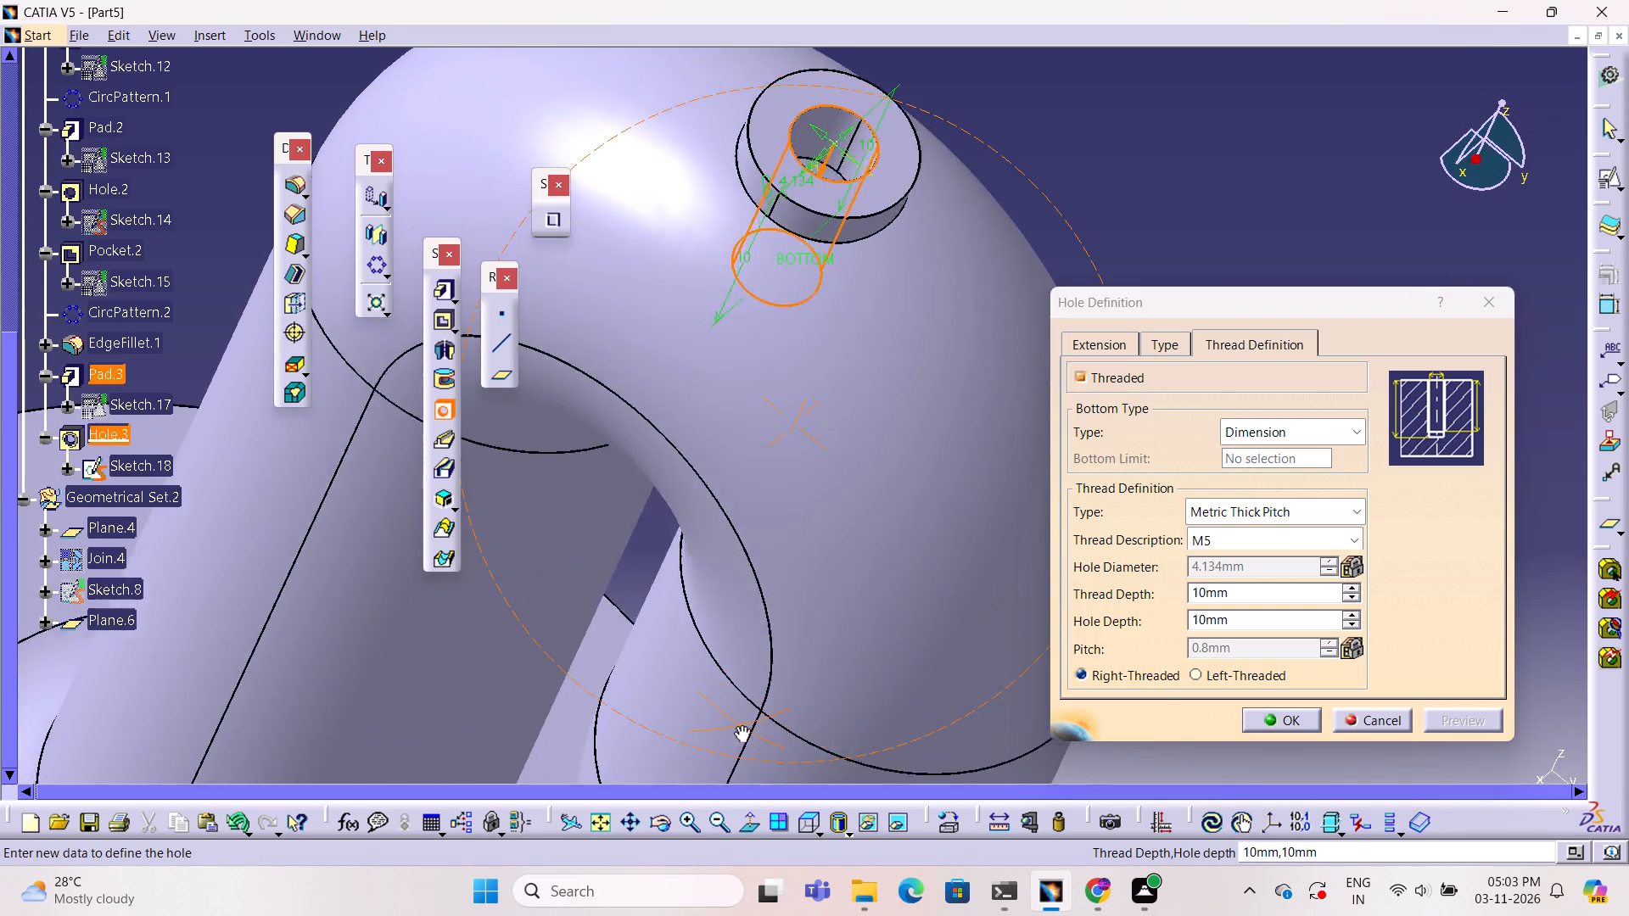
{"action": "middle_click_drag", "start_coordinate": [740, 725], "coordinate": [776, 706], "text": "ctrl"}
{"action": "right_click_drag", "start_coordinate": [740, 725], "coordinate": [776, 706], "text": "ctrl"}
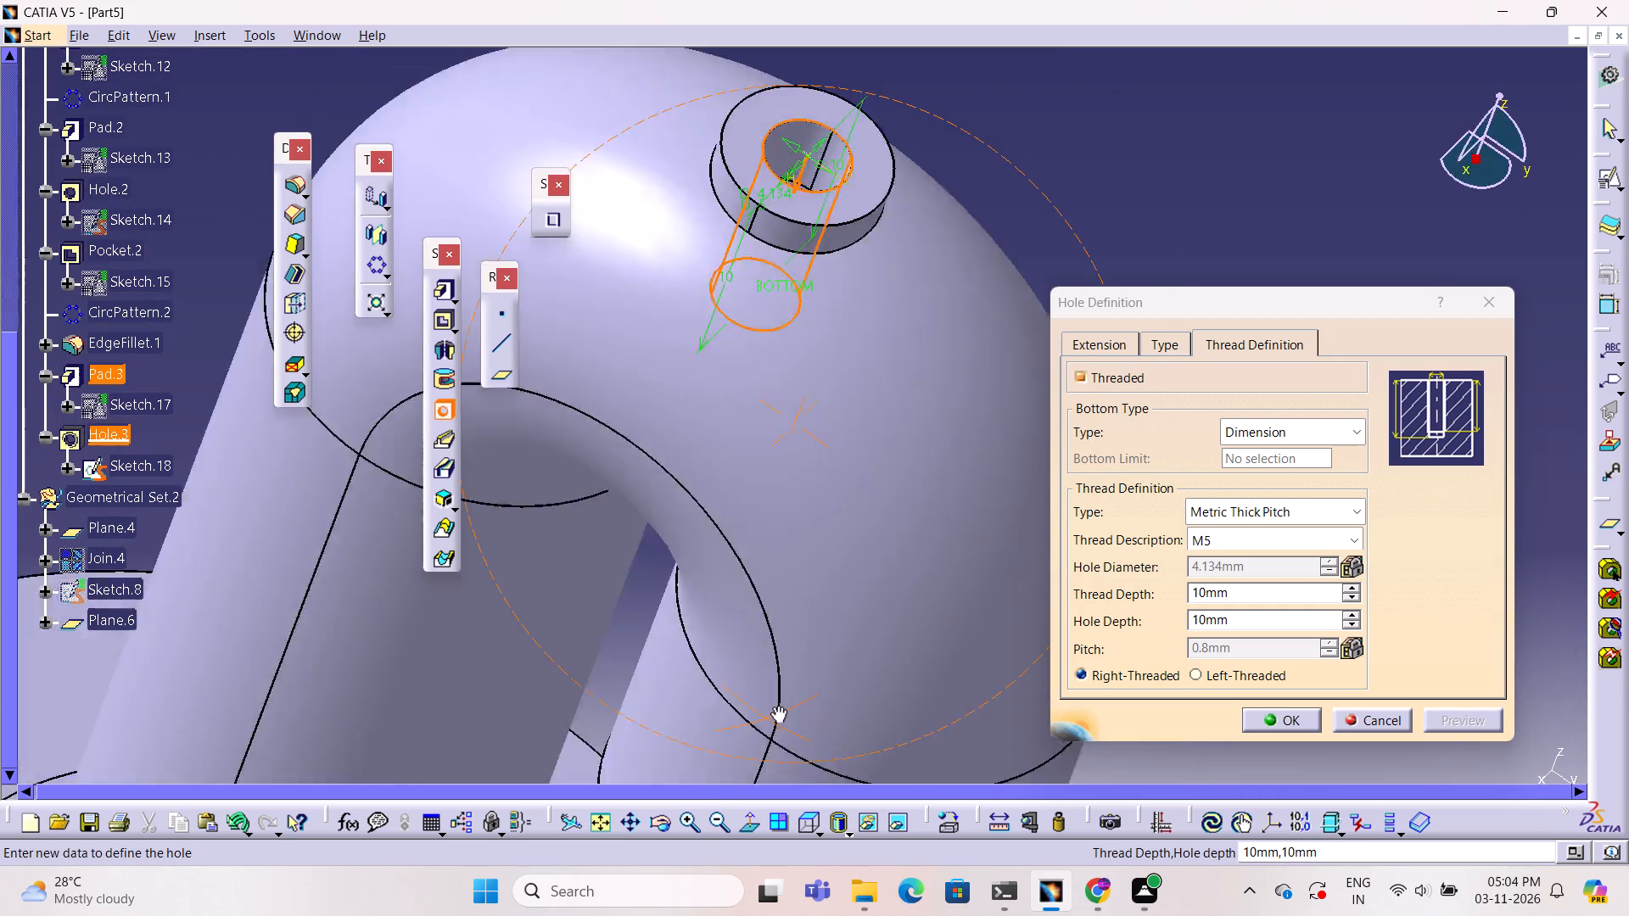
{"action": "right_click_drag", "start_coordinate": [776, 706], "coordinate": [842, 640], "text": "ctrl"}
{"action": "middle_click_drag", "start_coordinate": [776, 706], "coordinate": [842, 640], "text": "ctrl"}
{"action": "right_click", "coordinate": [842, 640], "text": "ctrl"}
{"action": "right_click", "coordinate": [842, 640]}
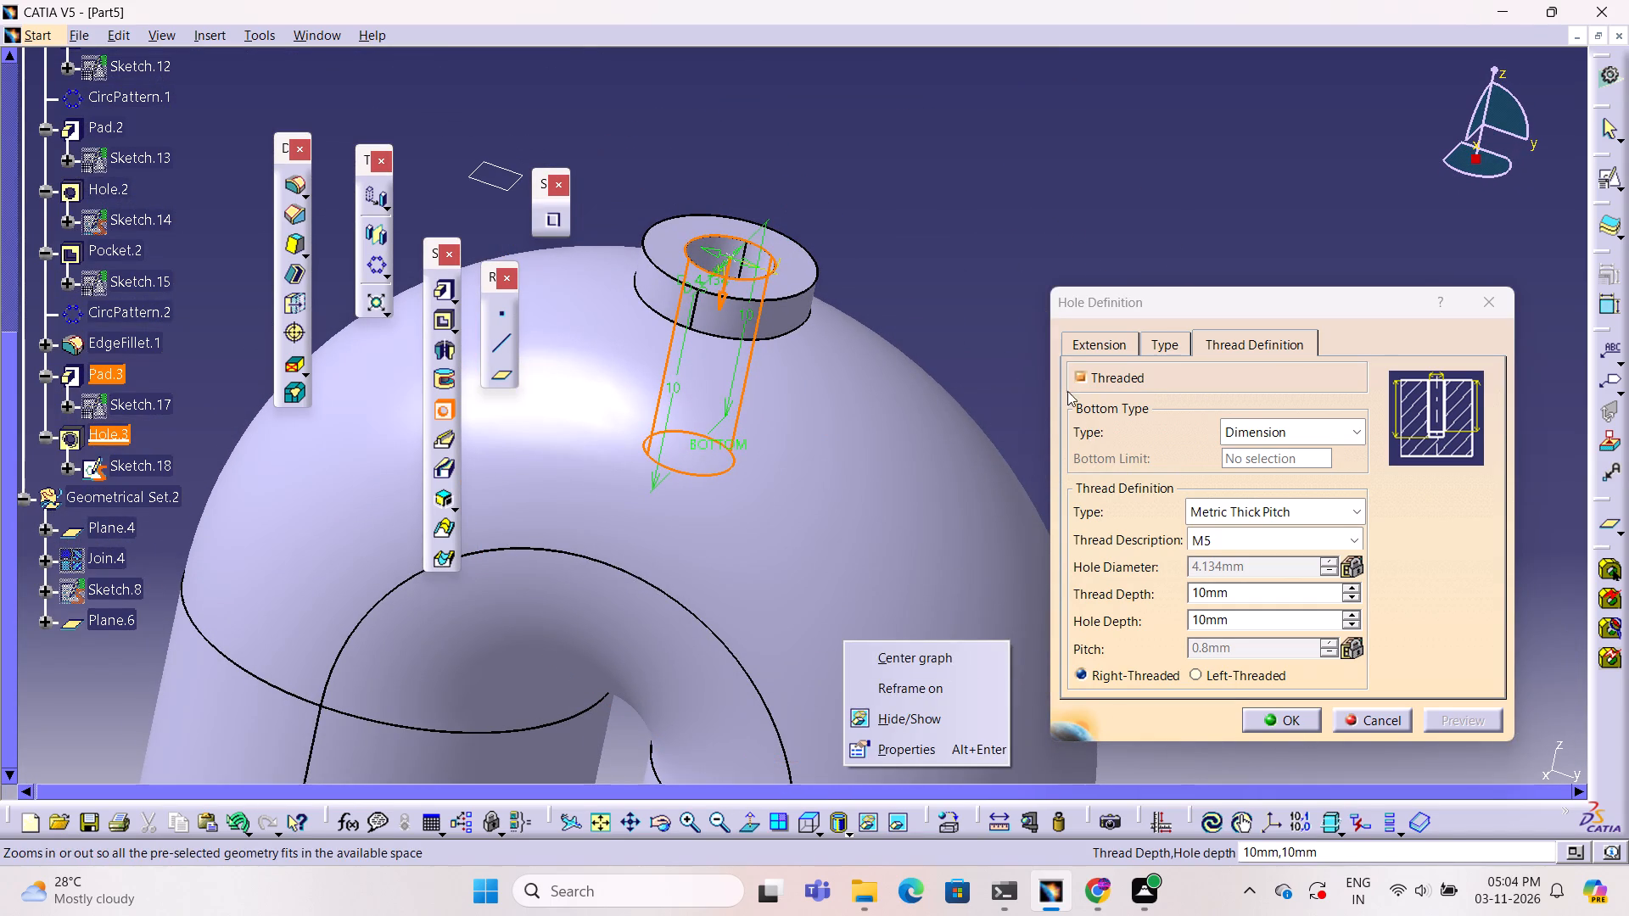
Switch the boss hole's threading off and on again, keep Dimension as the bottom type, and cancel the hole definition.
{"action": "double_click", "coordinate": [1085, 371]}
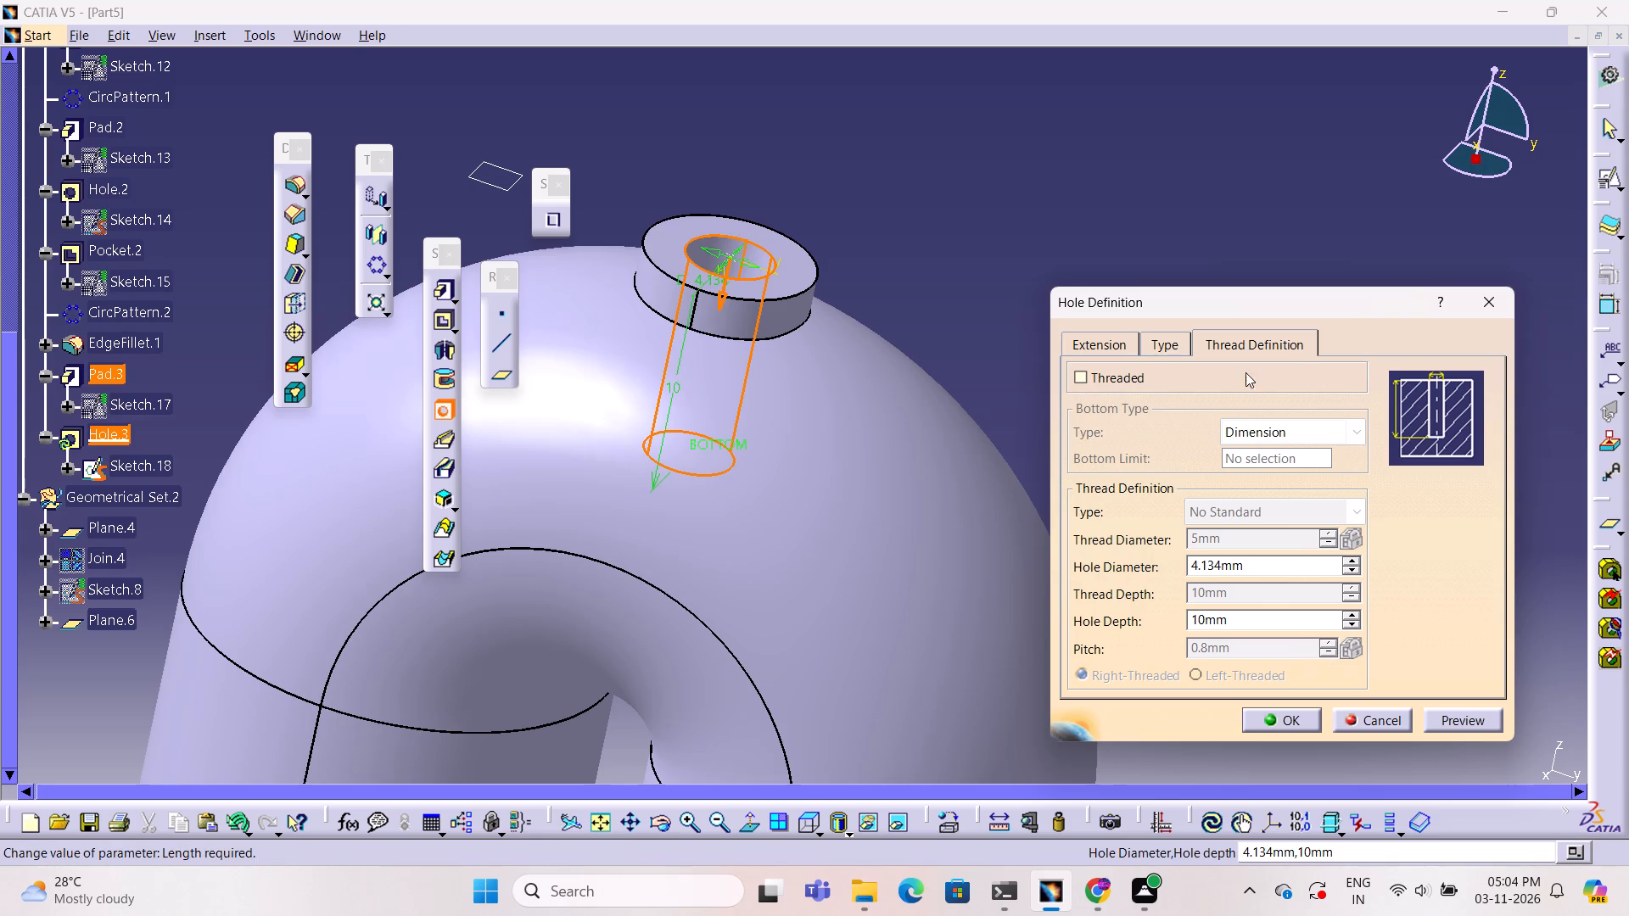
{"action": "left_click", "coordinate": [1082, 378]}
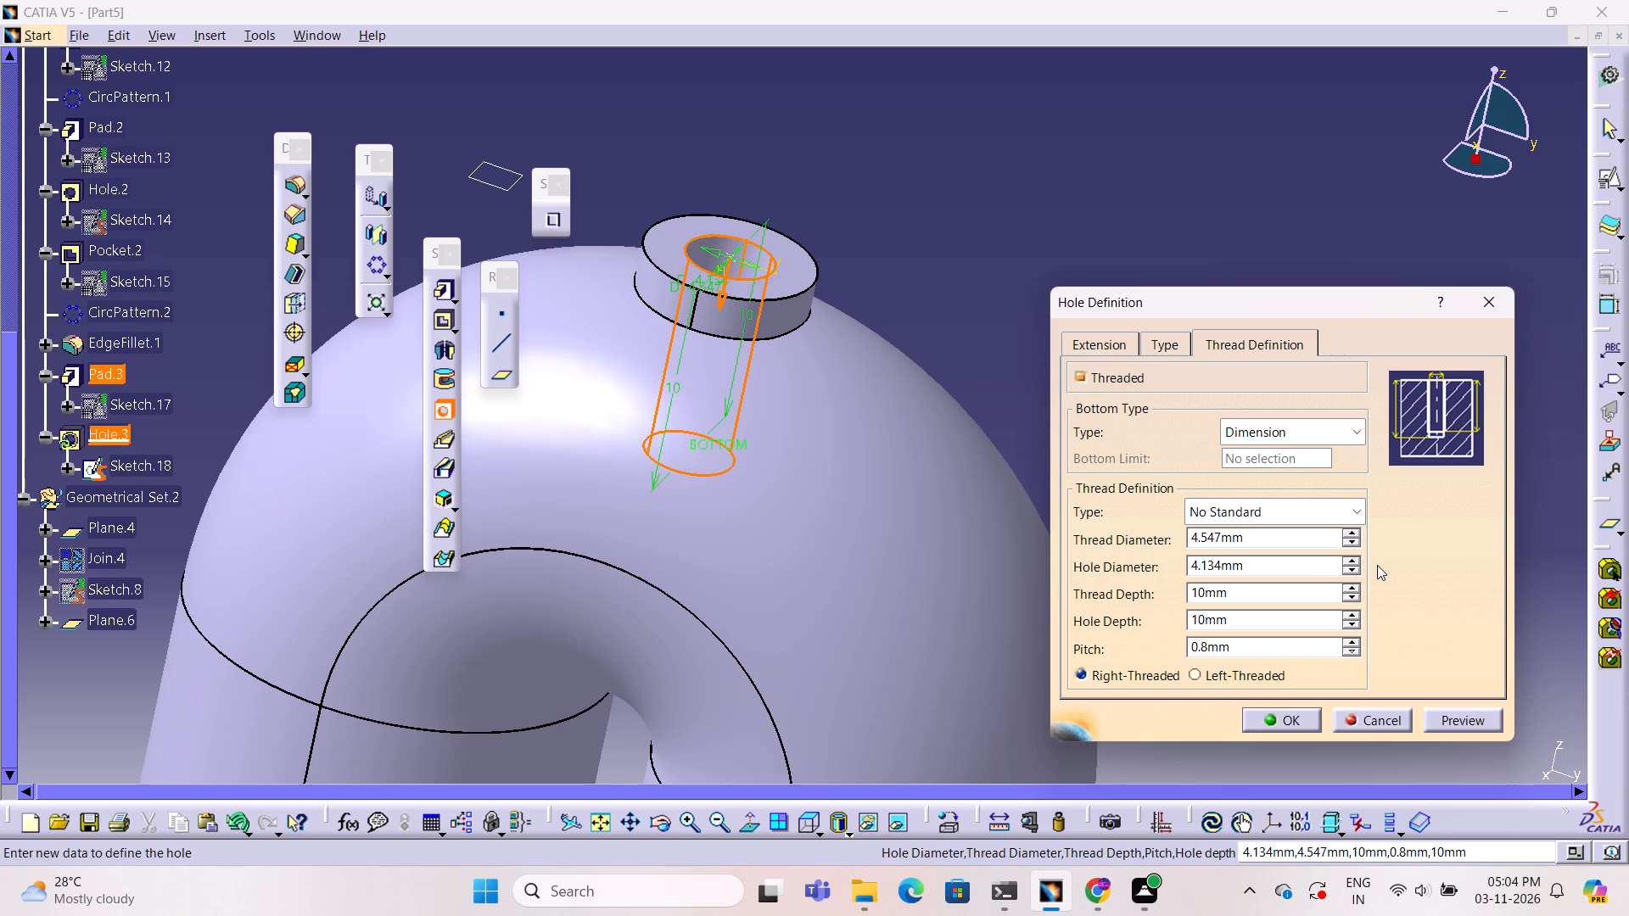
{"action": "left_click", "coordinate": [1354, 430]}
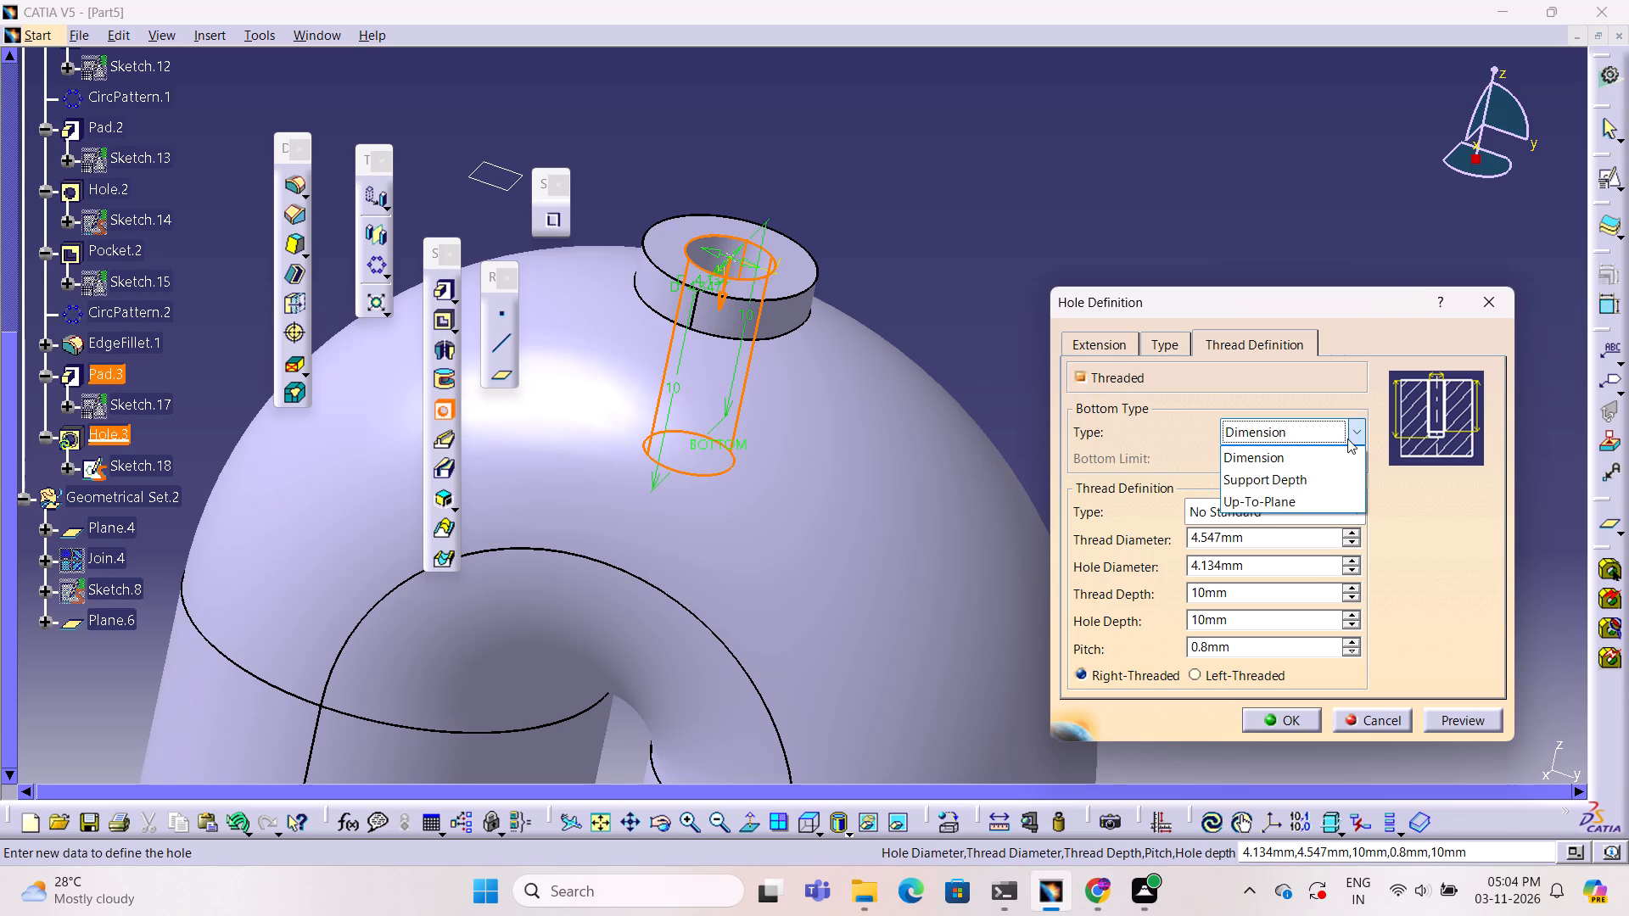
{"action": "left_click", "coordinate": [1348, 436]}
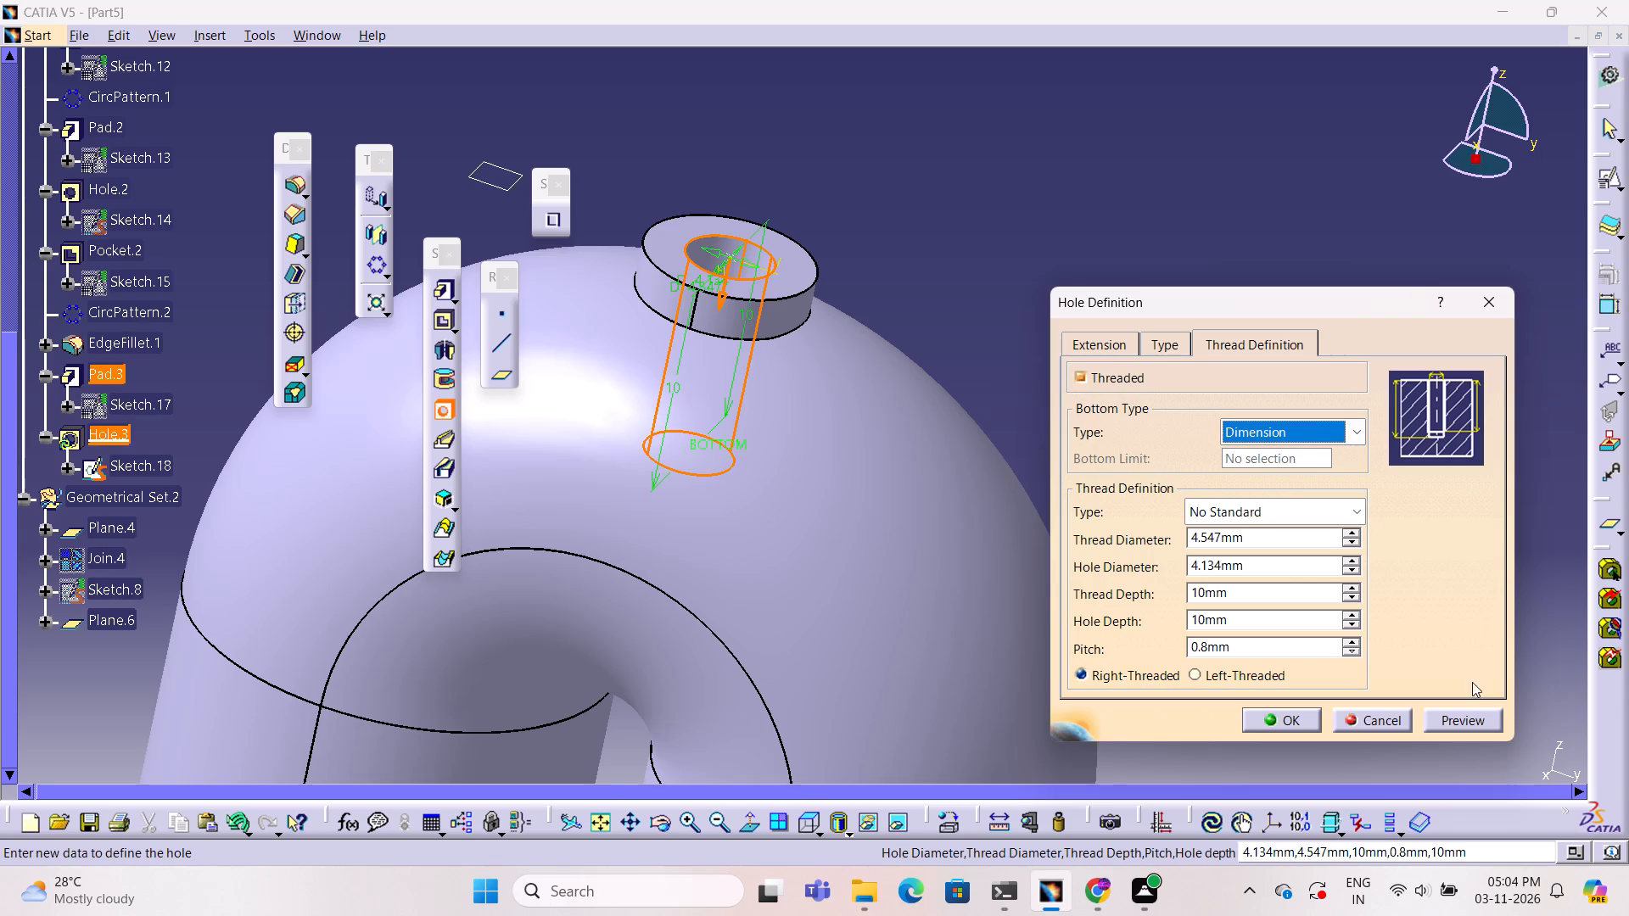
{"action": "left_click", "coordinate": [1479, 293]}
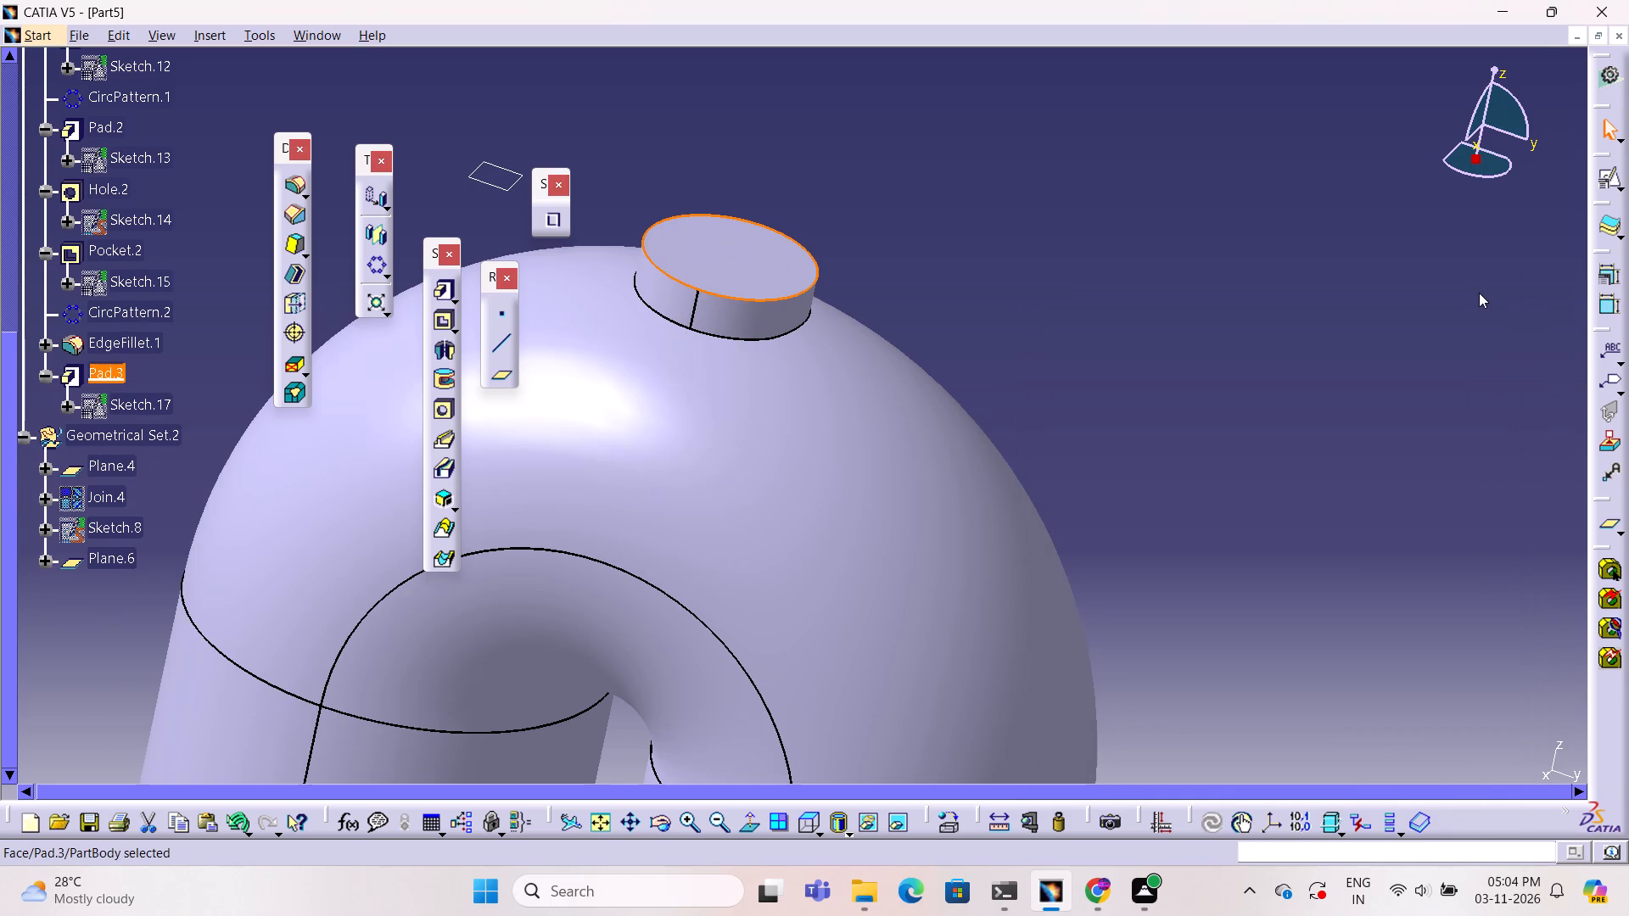
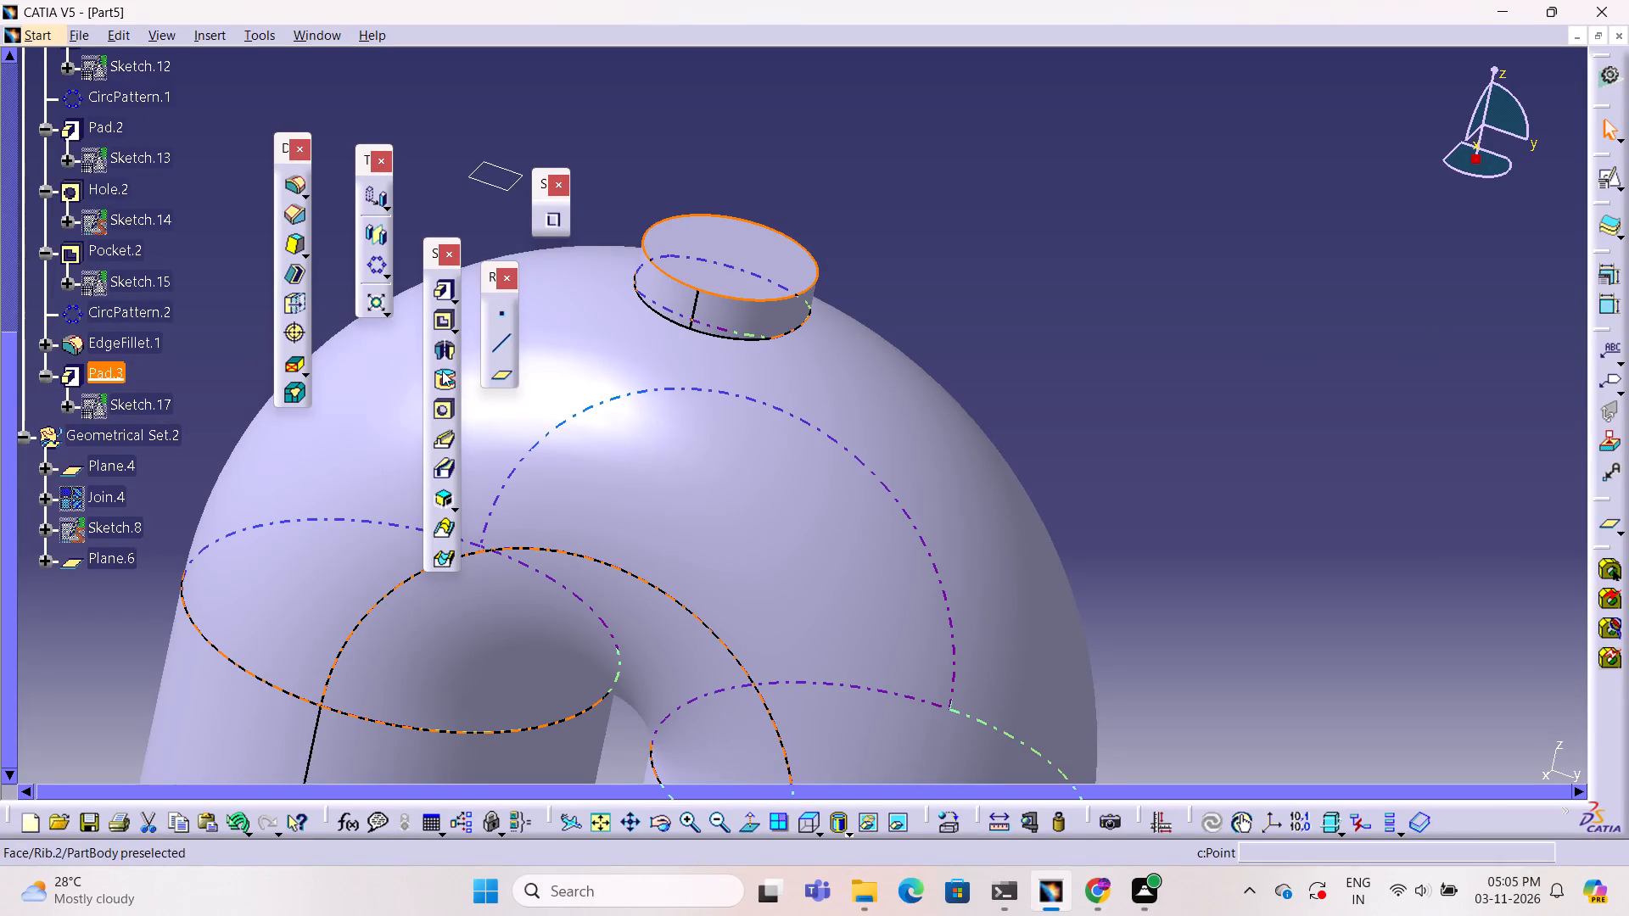
Start a new hole on the boss's flat top face and constrain its centre point concentric with the boss's circular edge.
{"action": "left_click", "coordinate": [444, 408]}
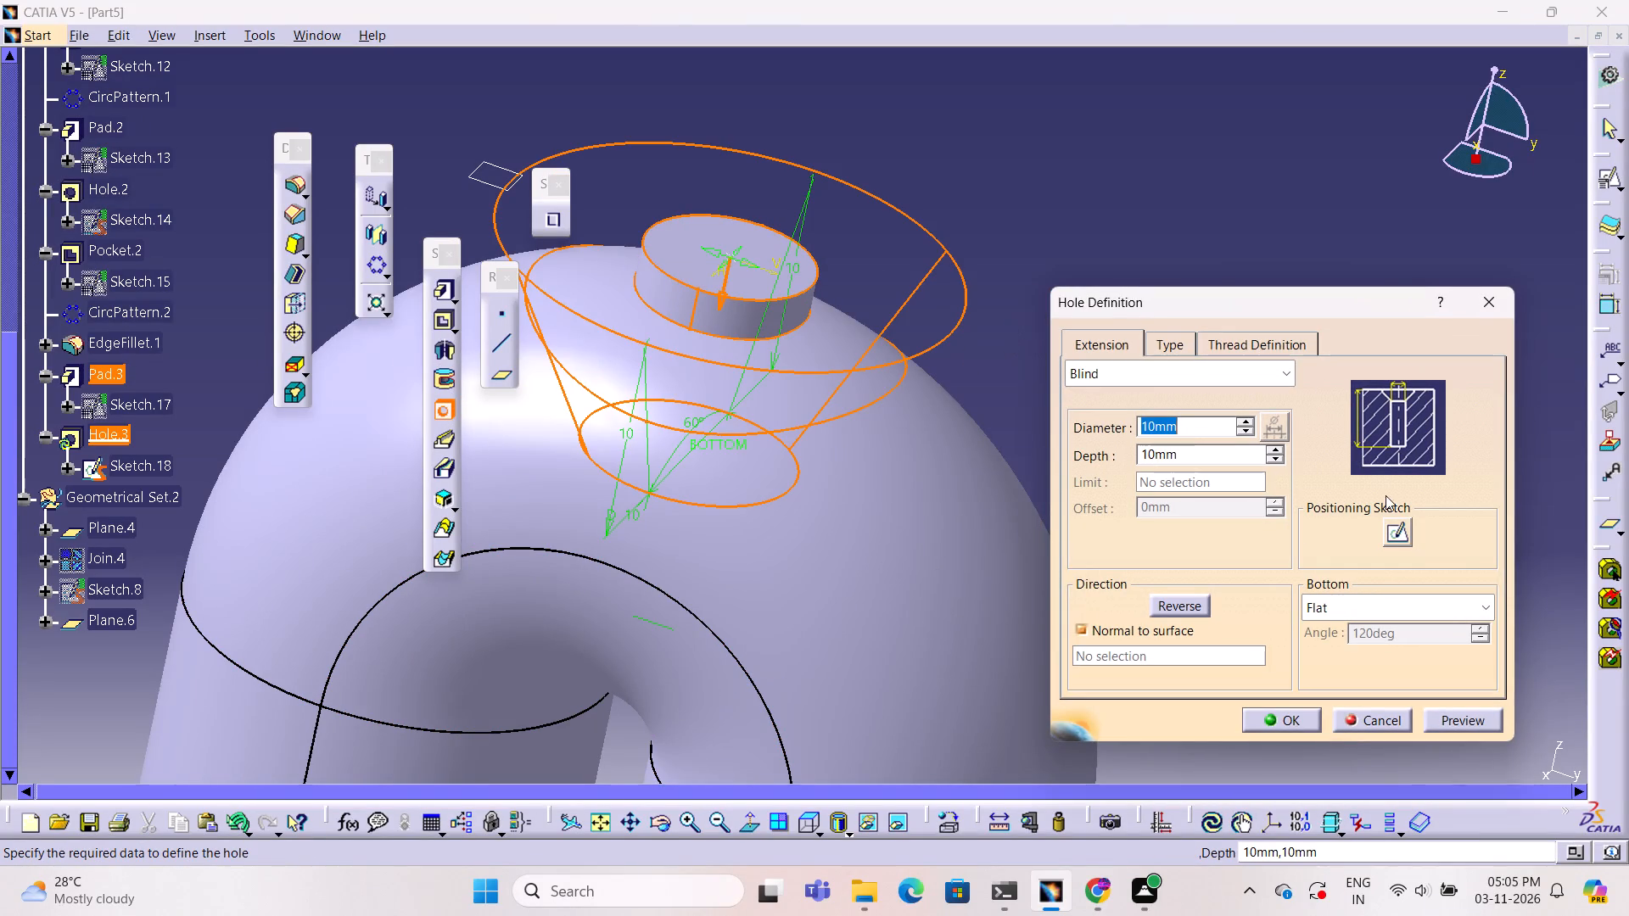
{"action": "left_click", "coordinate": [1395, 538]}
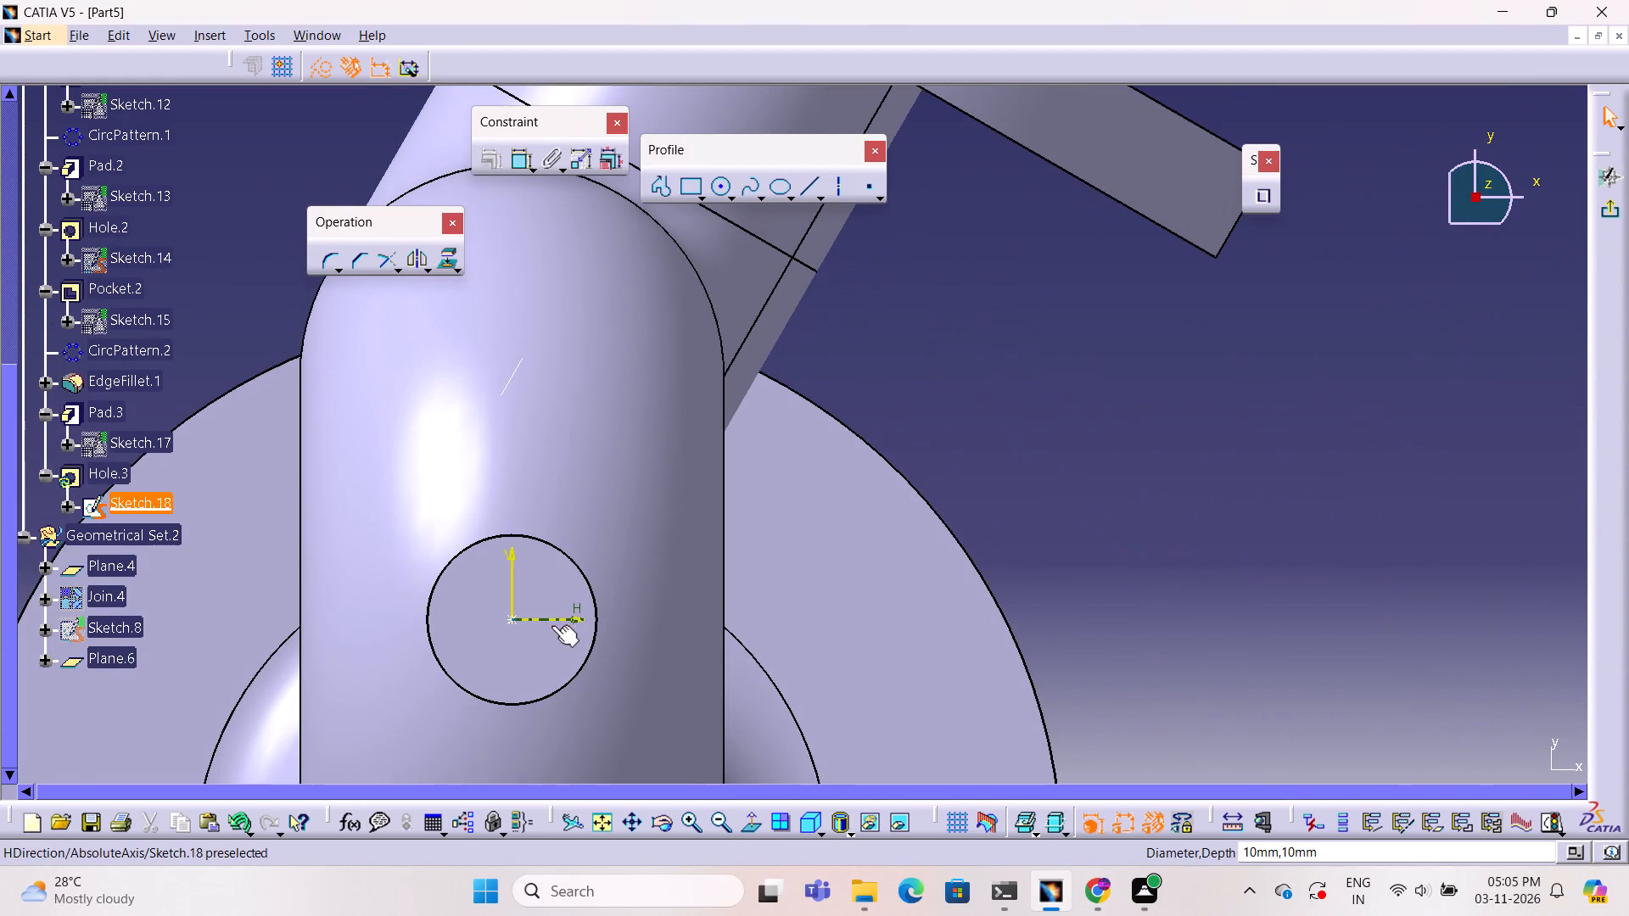
{"action": "left_click", "coordinate": [509, 623]}
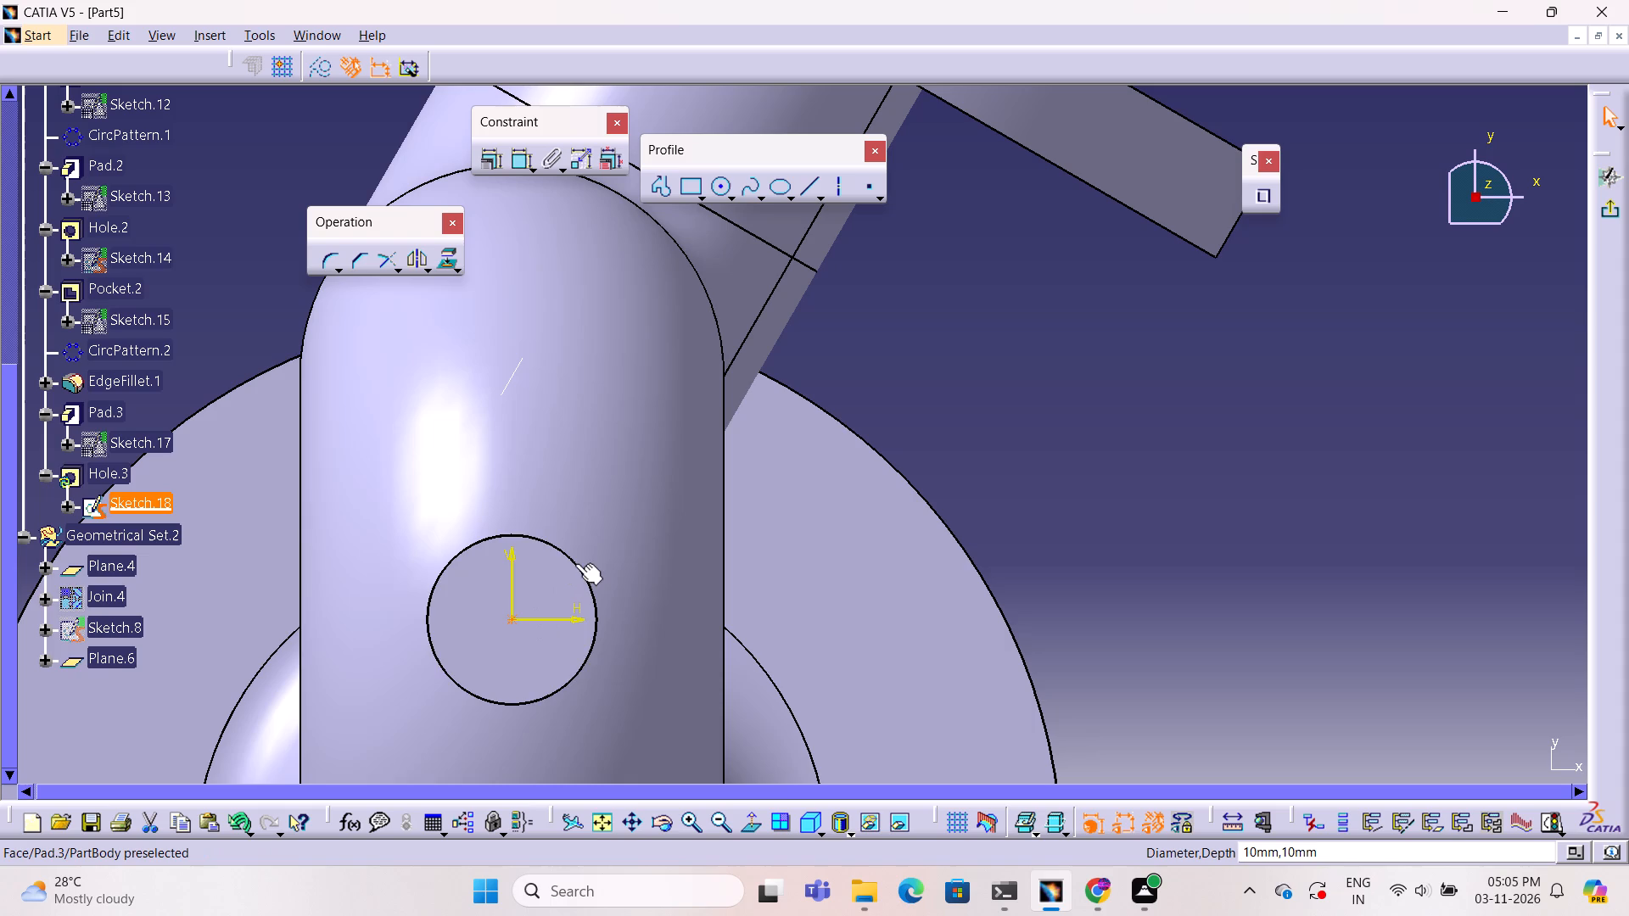
{"action": "left_click", "coordinate": [575, 563], "text": "ctrl"}
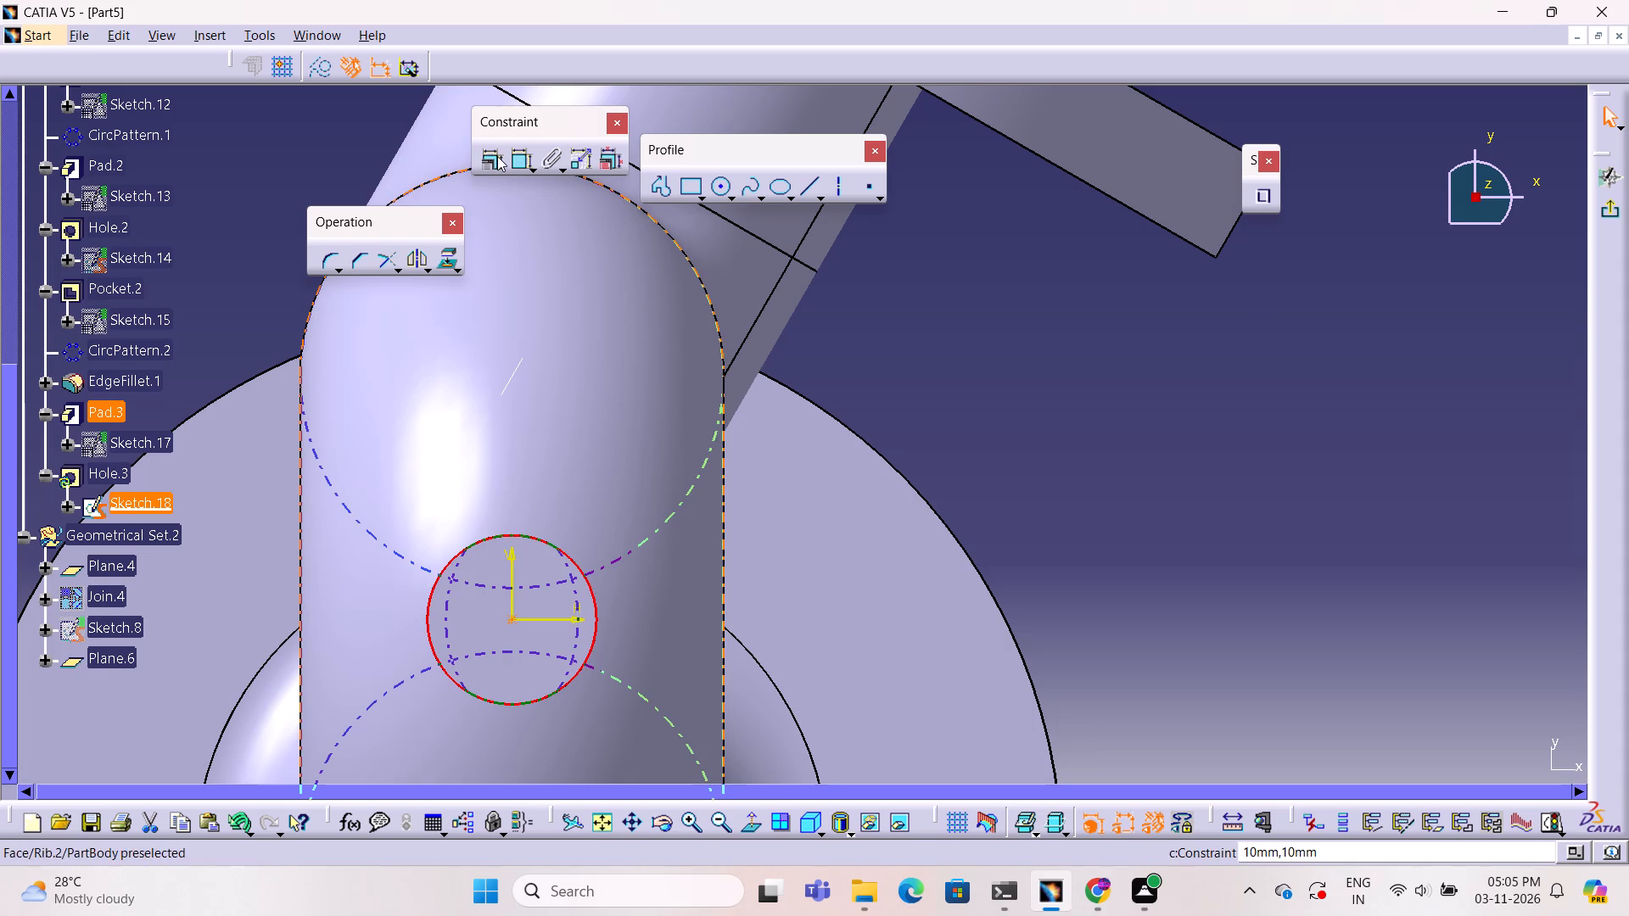
{"action": "left_click", "coordinate": [497, 156]}
{"action": "left_click", "coordinate": [1330, 311]}
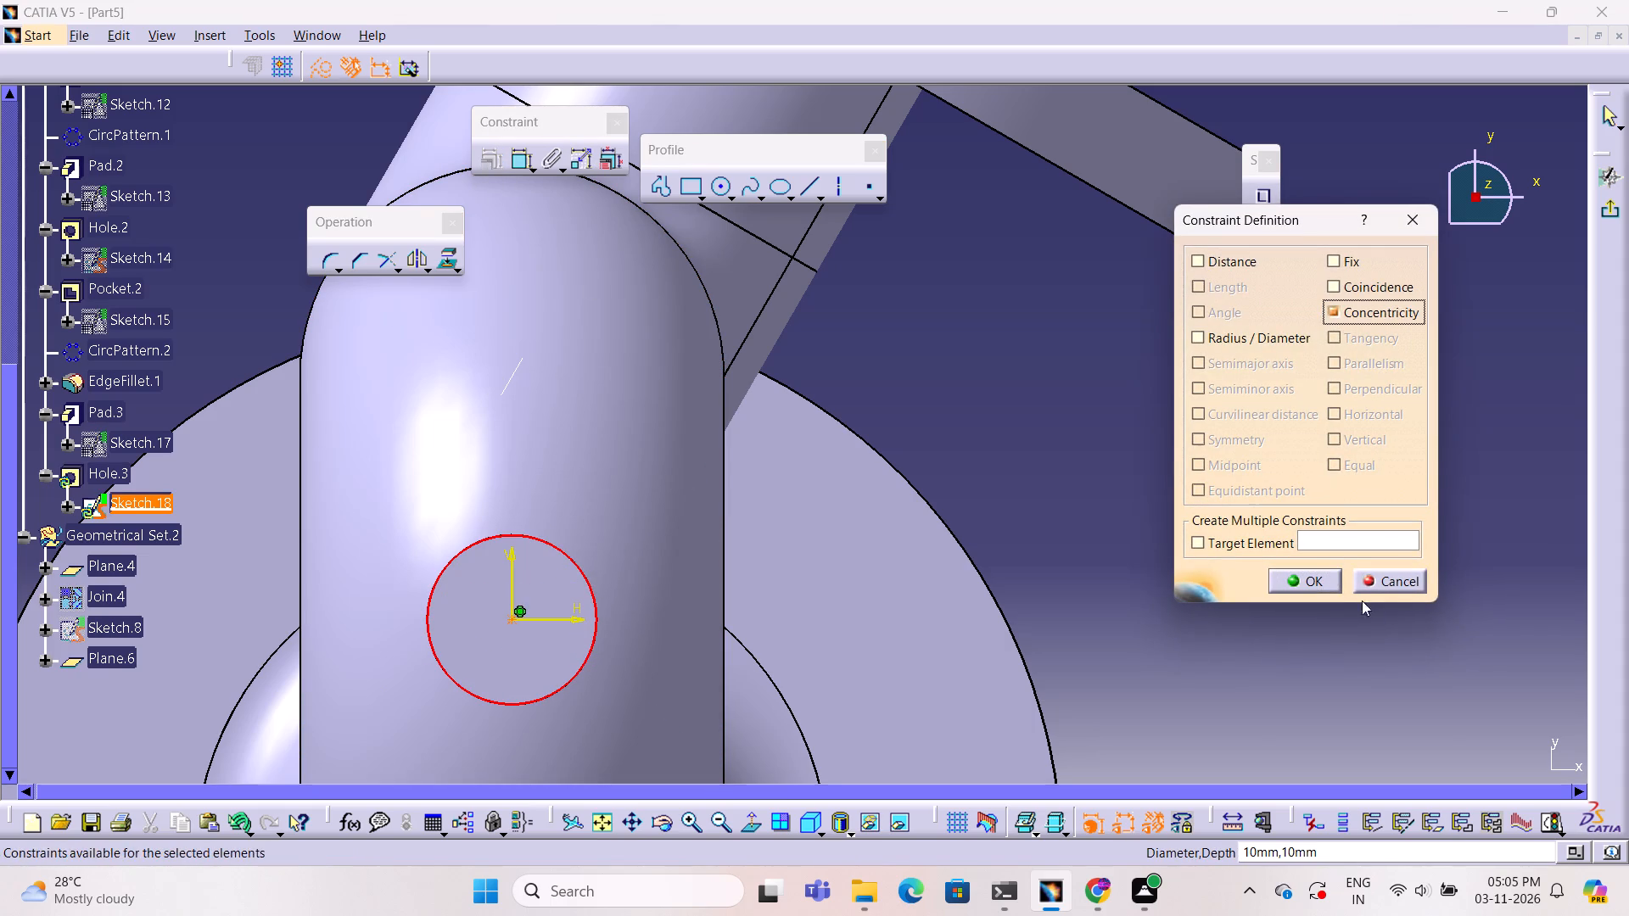
{"action": "left_click", "coordinate": [1313, 584]}
{"action": "left_click", "coordinate": [1604, 214]}
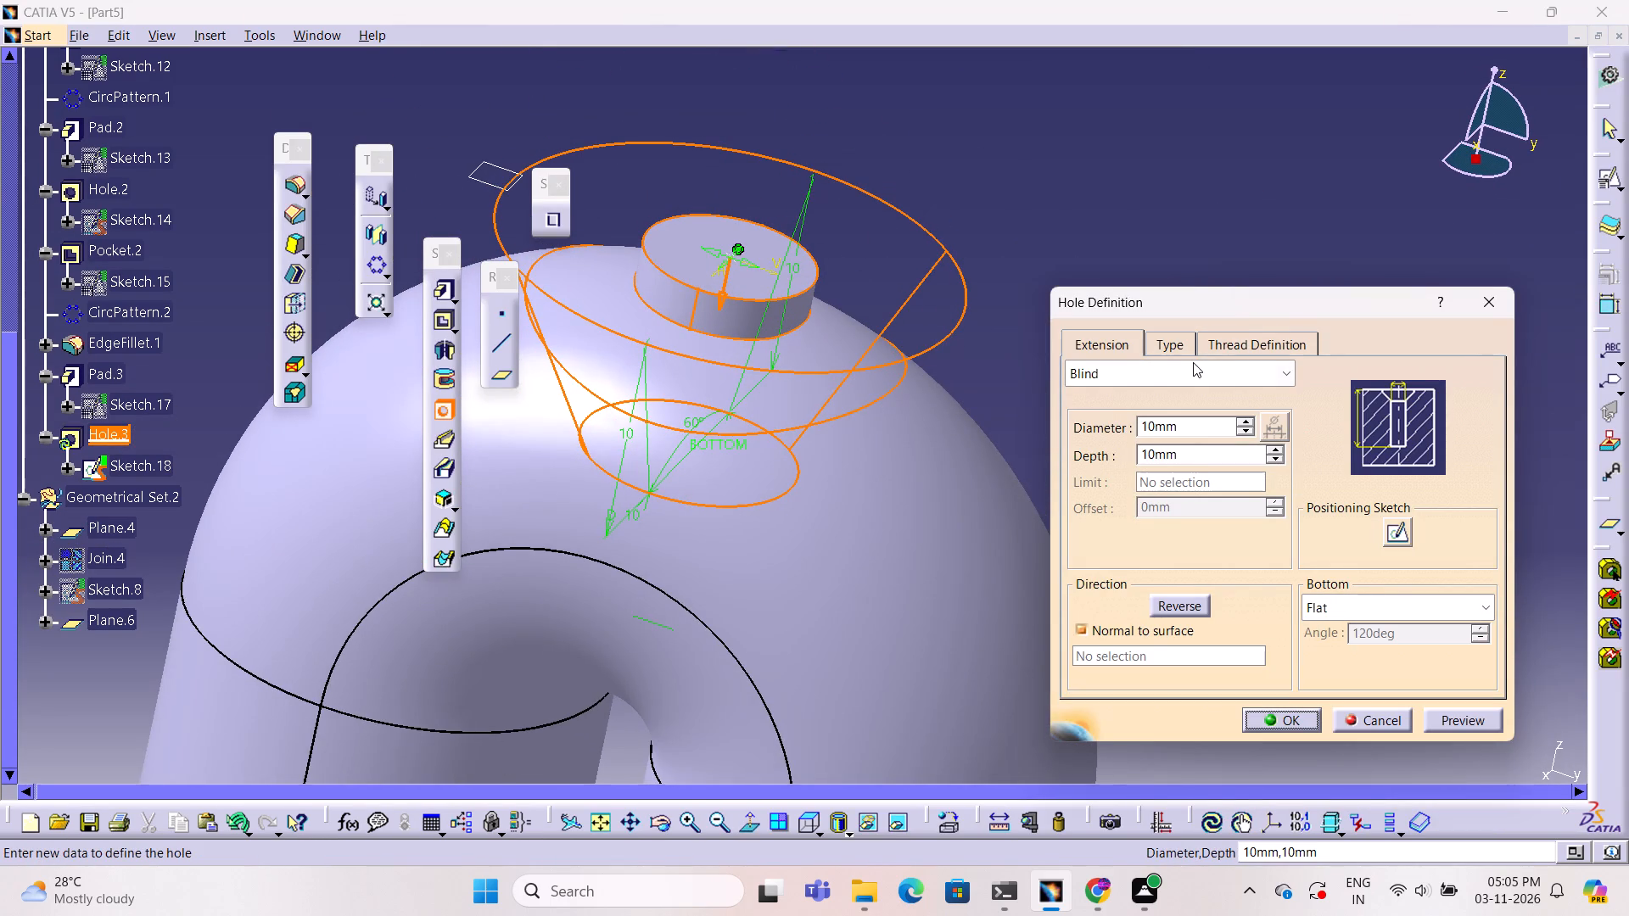
Set the type of the new boss hole to Simple.
{"action": "left_click", "coordinate": [1168, 351]}
{"action": "left_click", "coordinate": [1208, 376]}
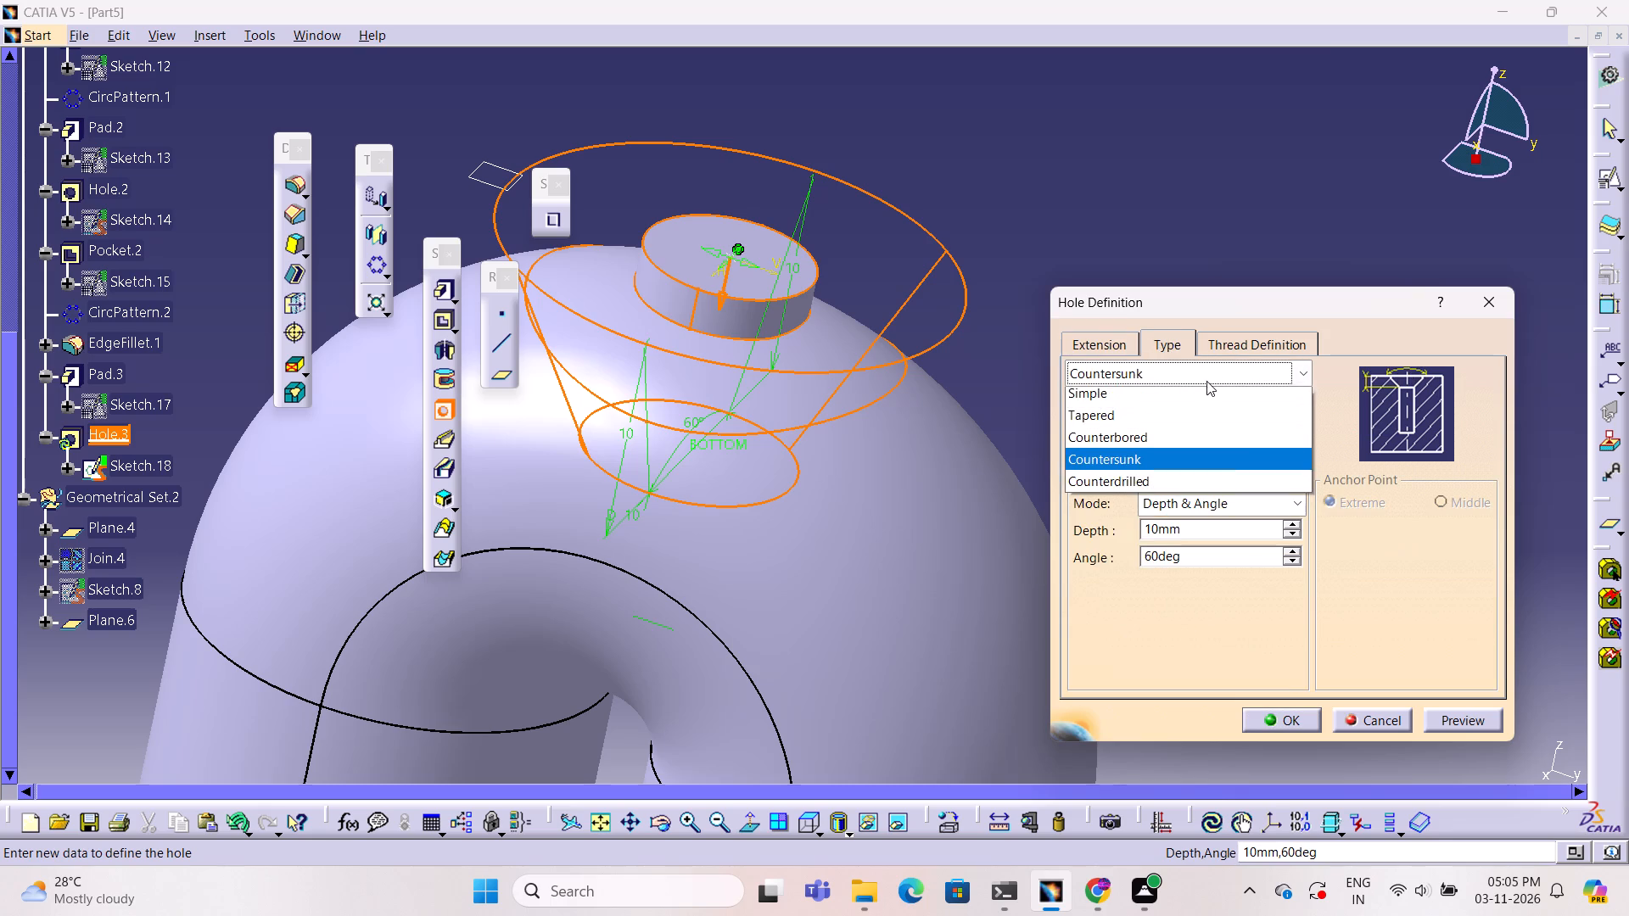
{"action": "left_click", "coordinate": [1206, 387]}
{"action": "left_click", "coordinate": [1206, 394]}
Make the boss hole threaded with bottom type Up-To-Plane, thread type Metric Thick Pitch and thread description M5.
{"action": "left_click", "coordinate": [1257, 348]}
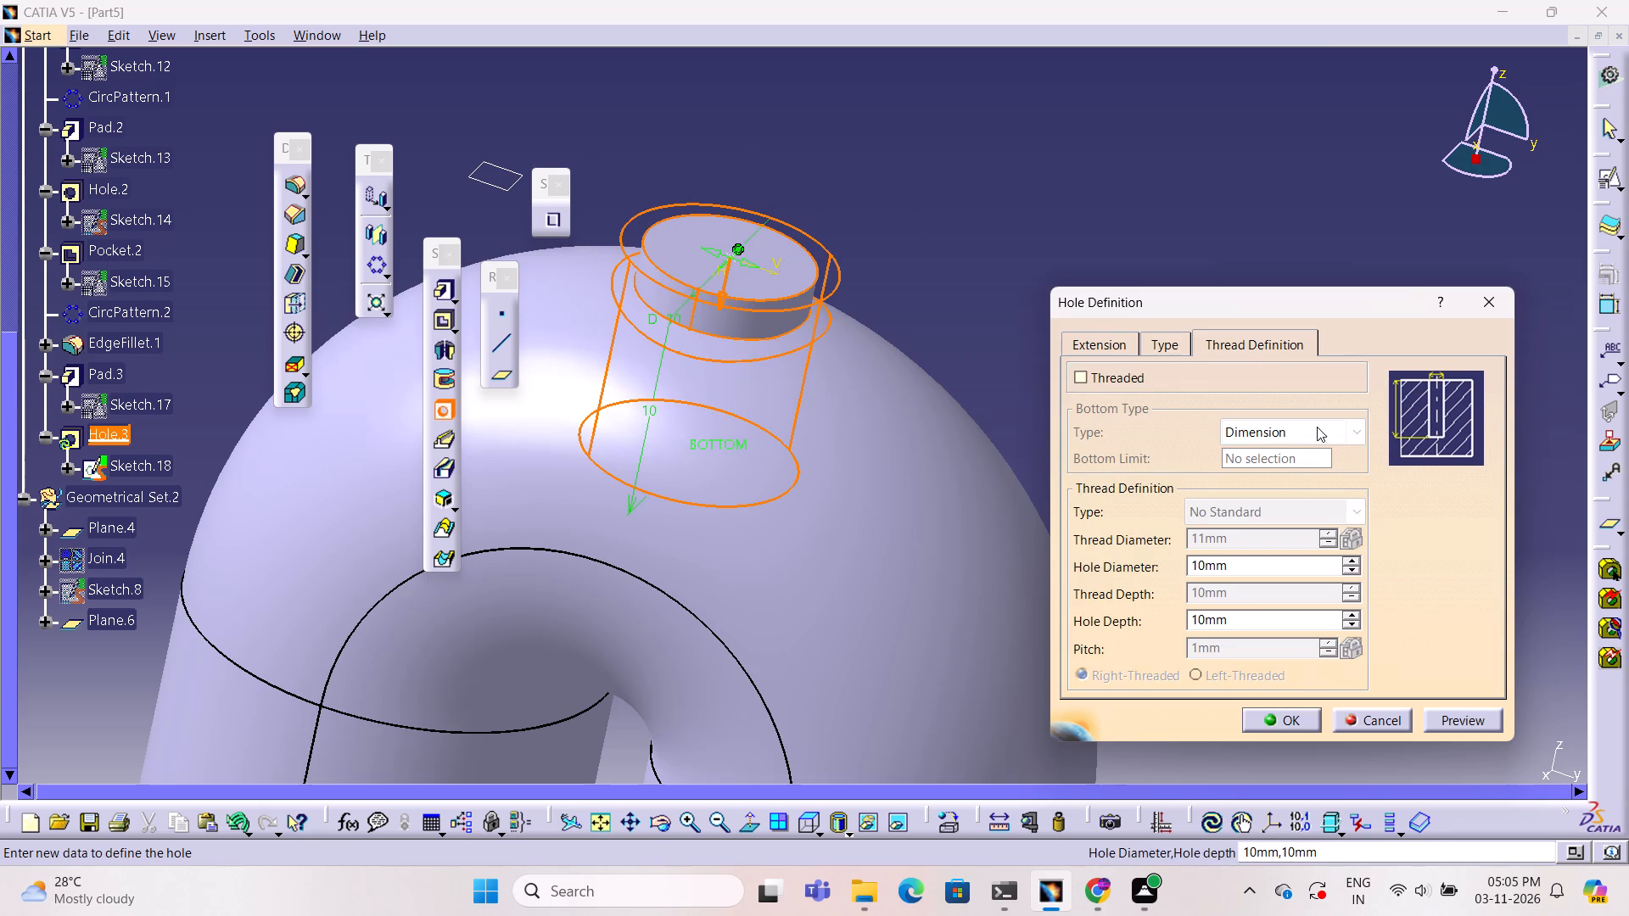
{"action": "left_click", "coordinate": [1076, 377]}
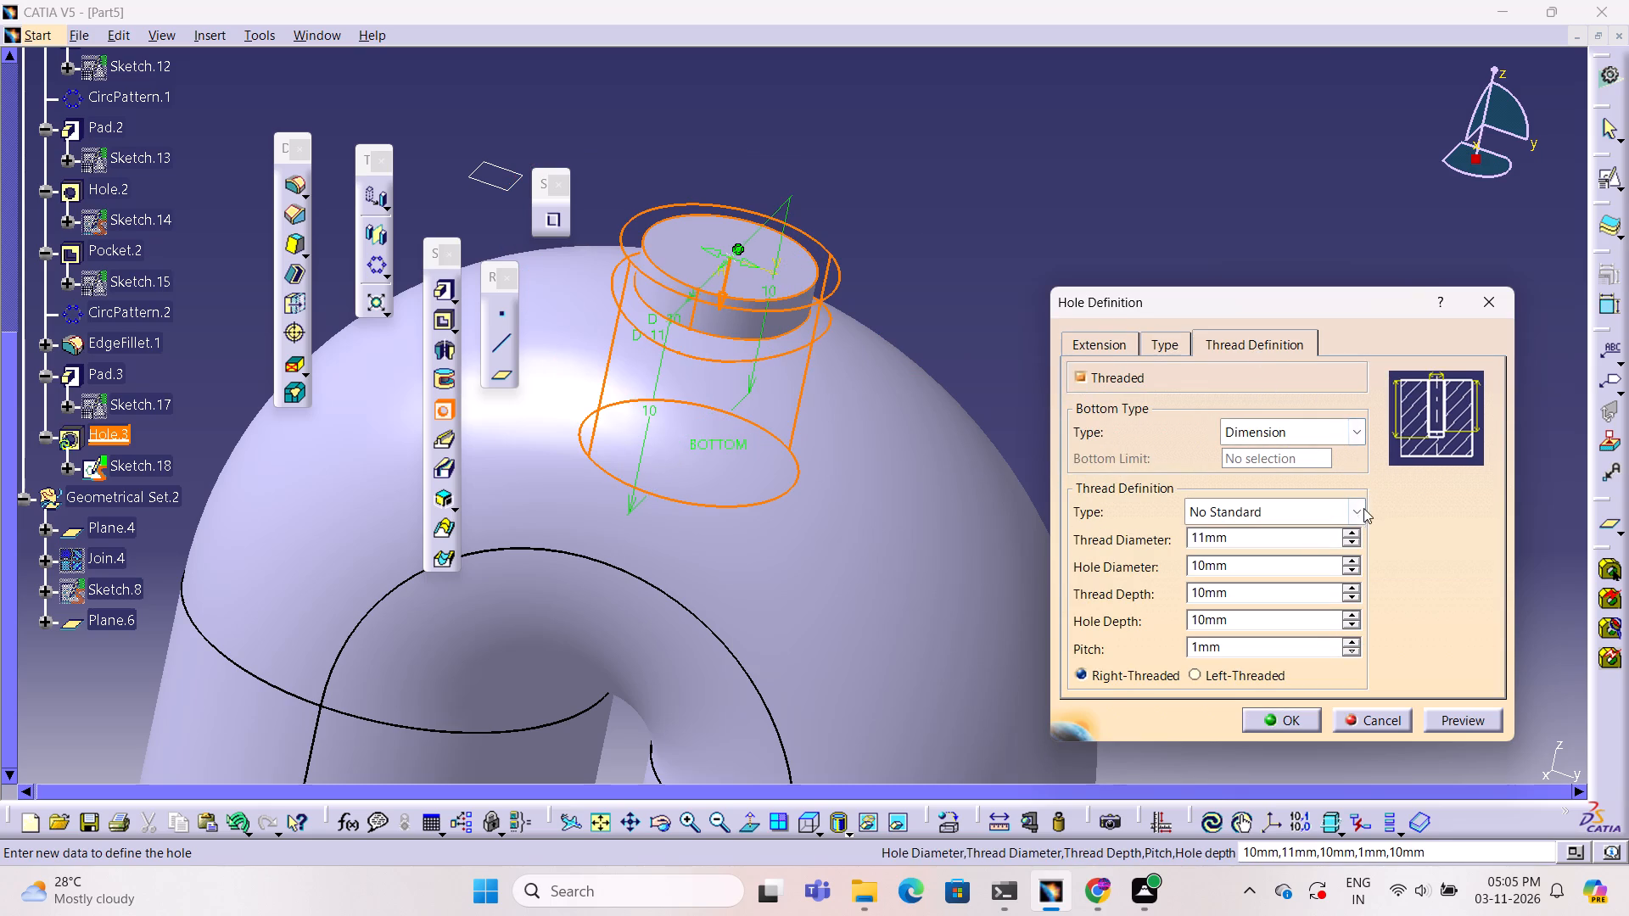
{"action": "left_click", "coordinate": [1361, 511]}
{"action": "left_click", "coordinate": [1360, 414]}
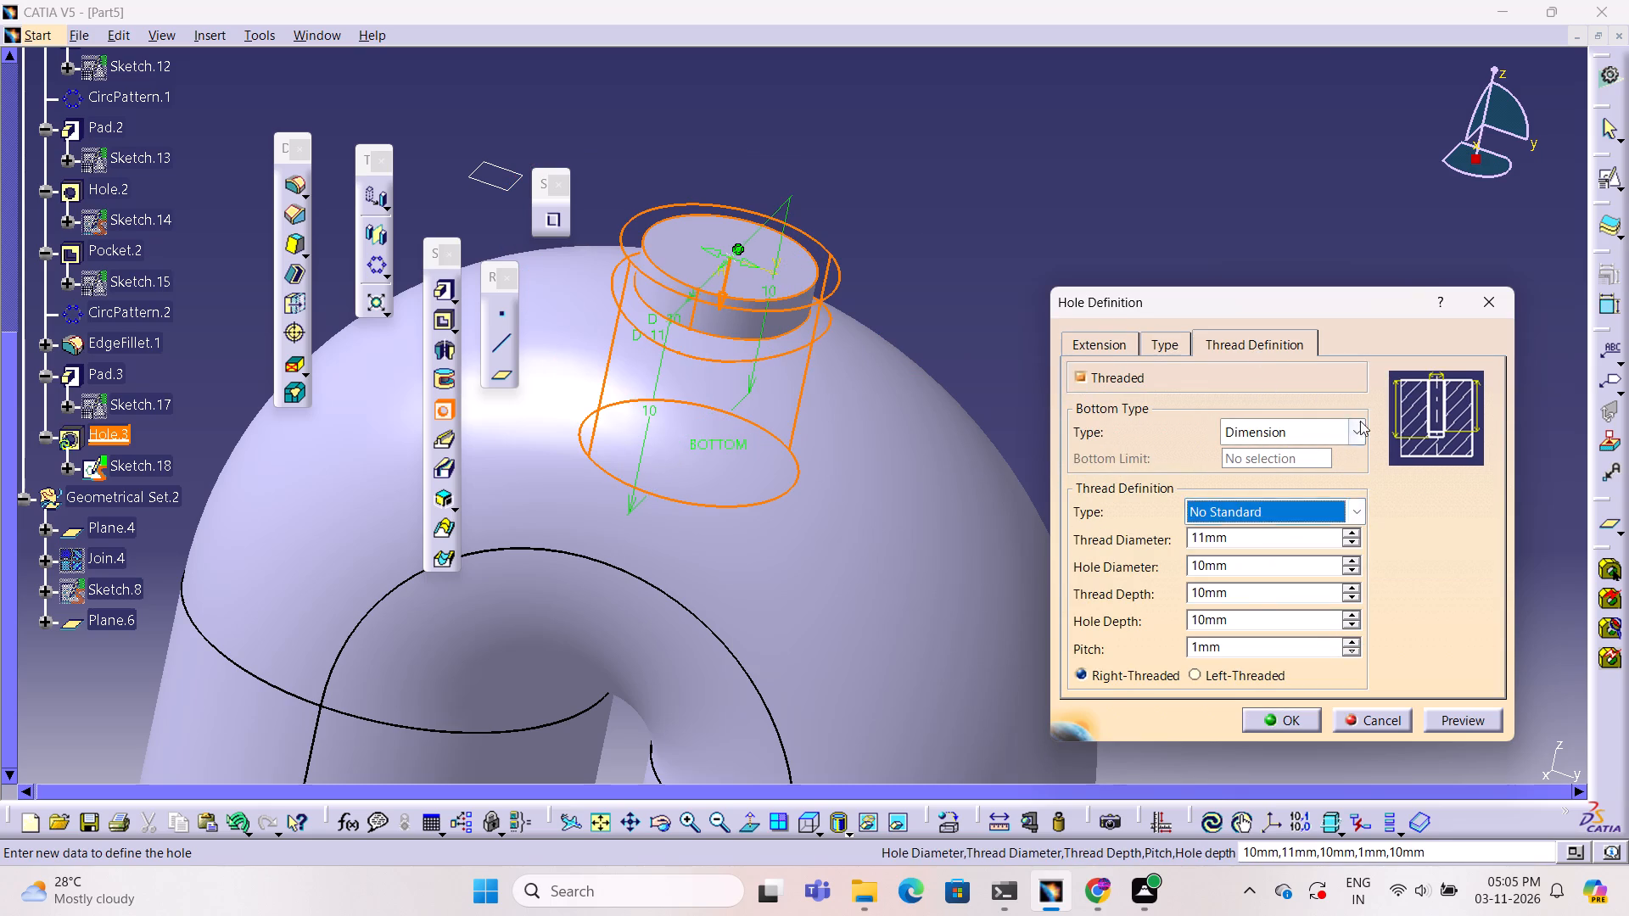
{"action": "left_click", "coordinate": [1360, 421]}
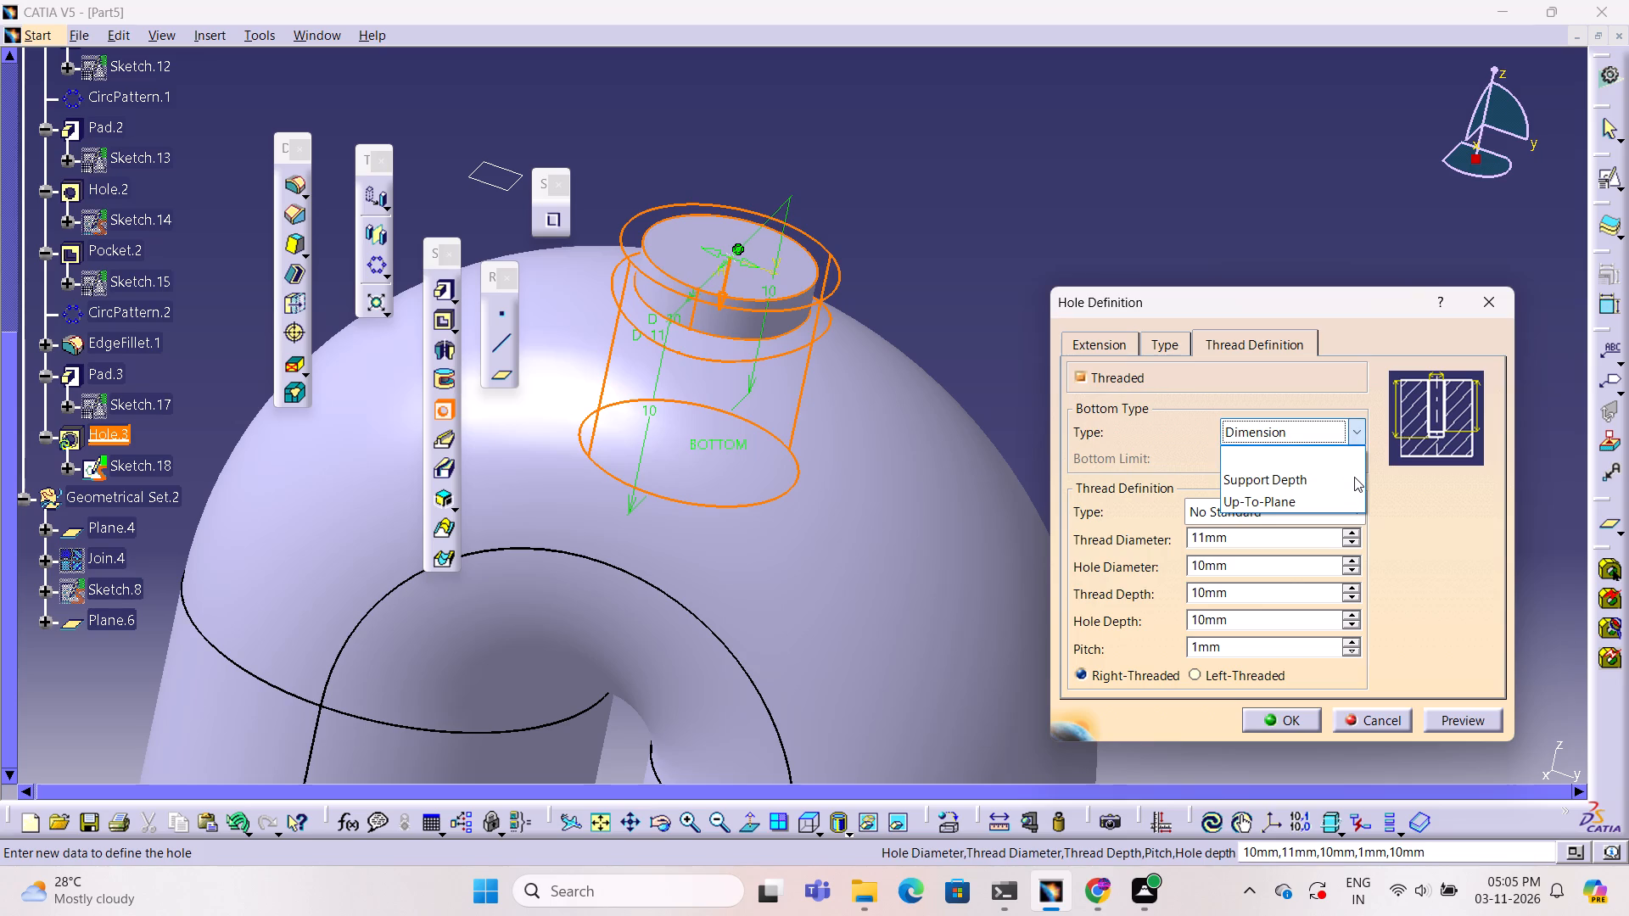
{"action": "left_click", "coordinate": [1352, 503]}
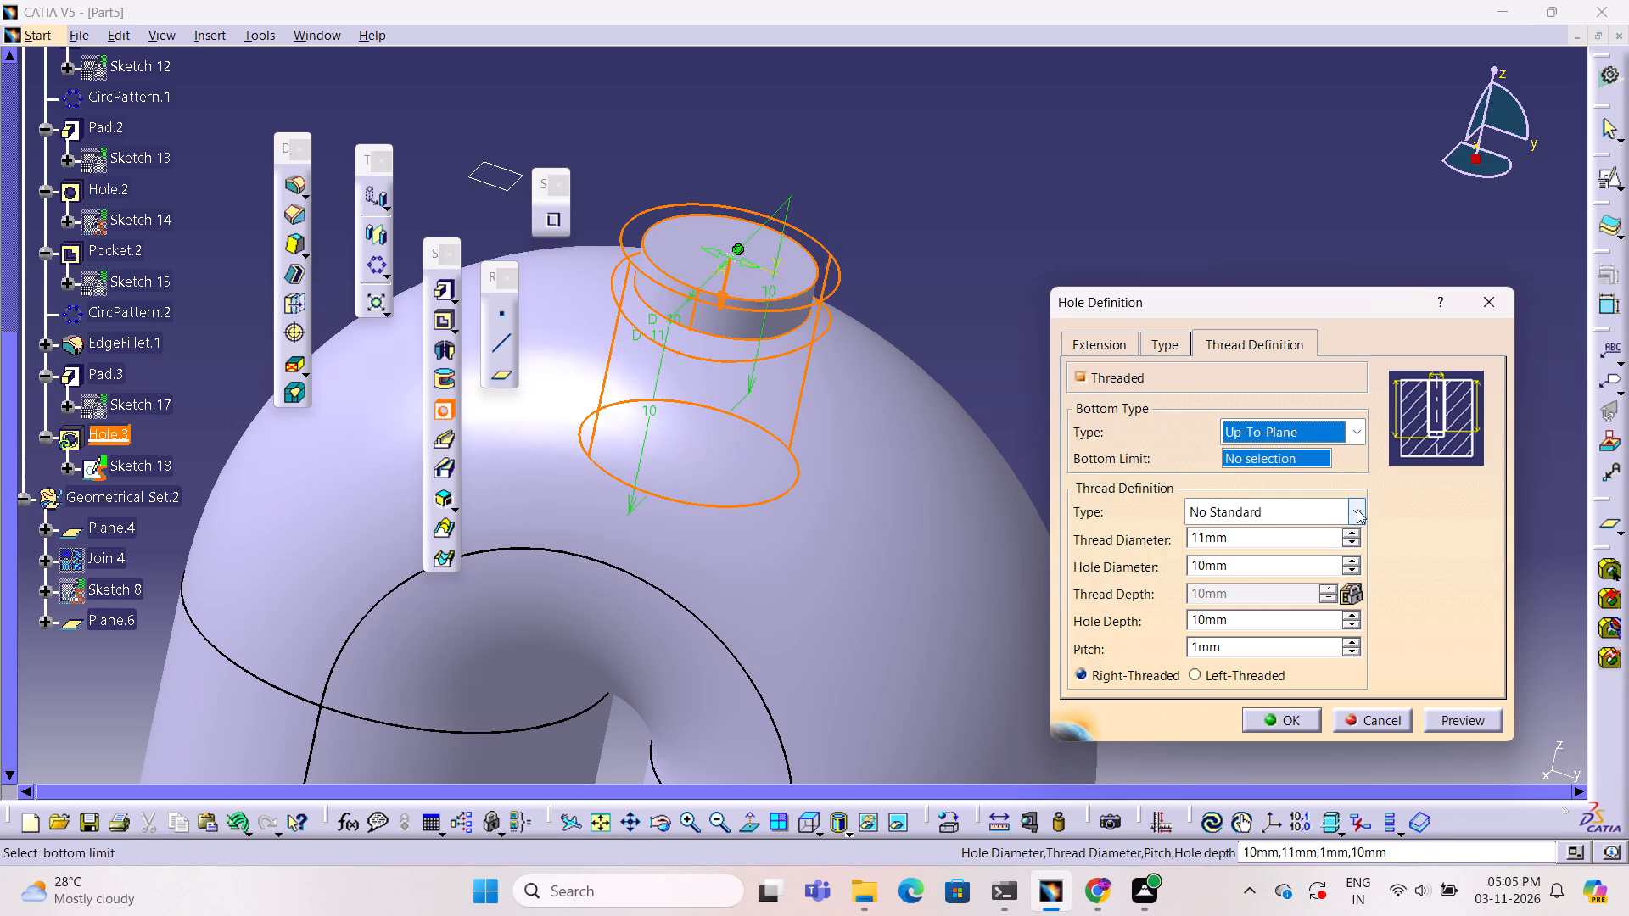
{"action": "left_click", "coordinate": [1357, 509]}
{"action": "left_click", "coordinate": [1318, 544]}
{"action": "left_click", "coordinate": [999, 485]}
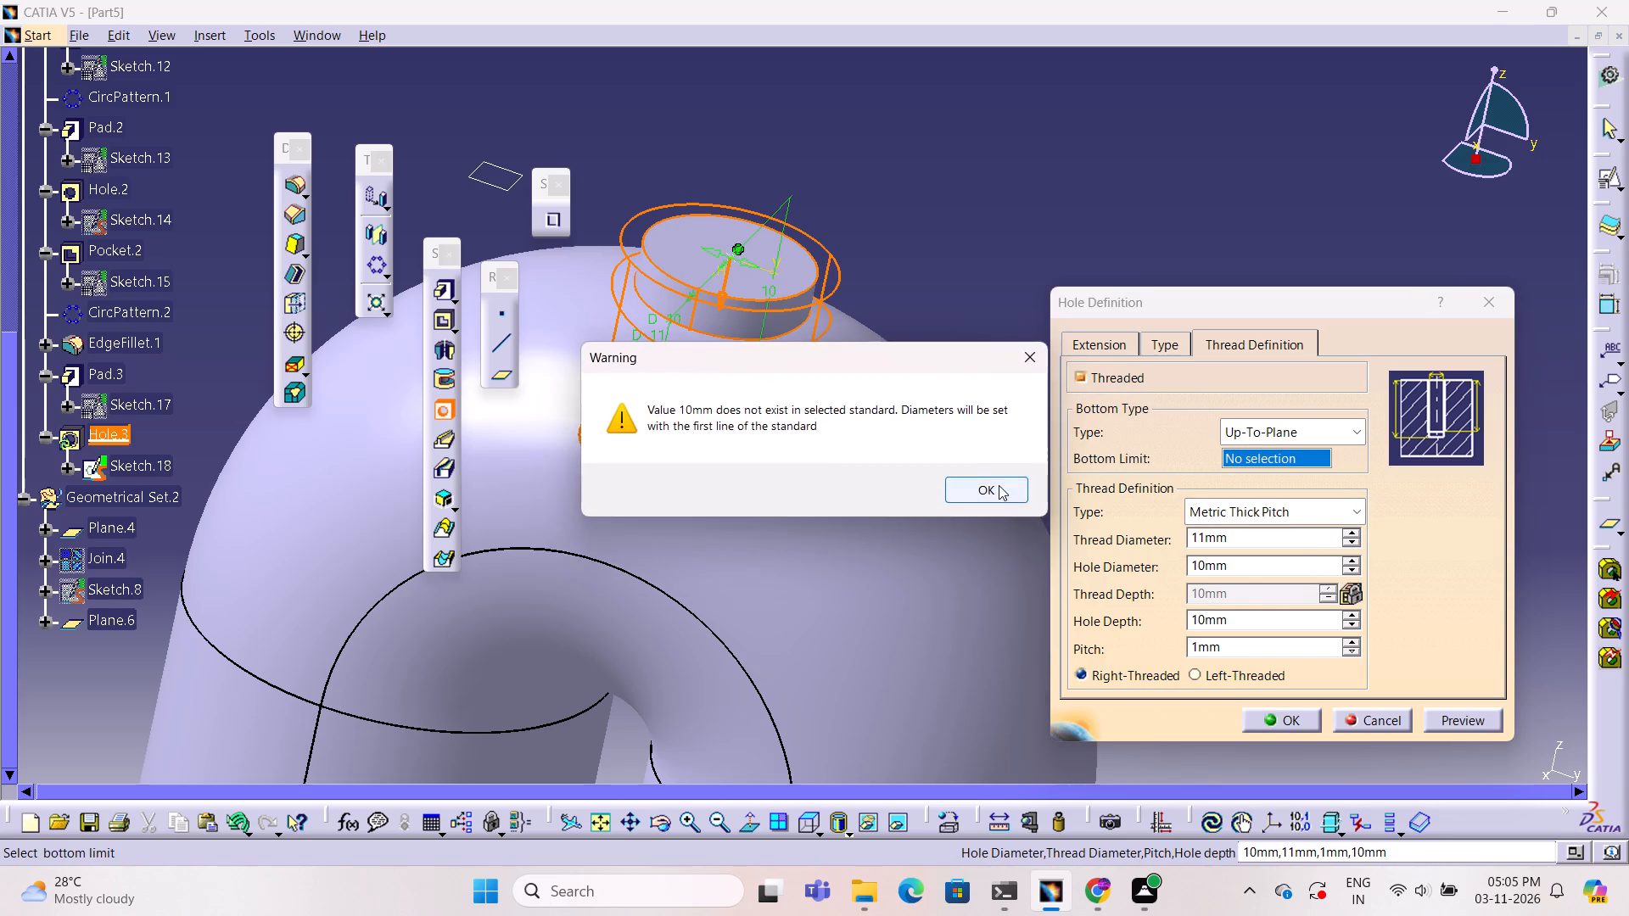
{"action": "left_click", "coordinate": [1357, 539]}
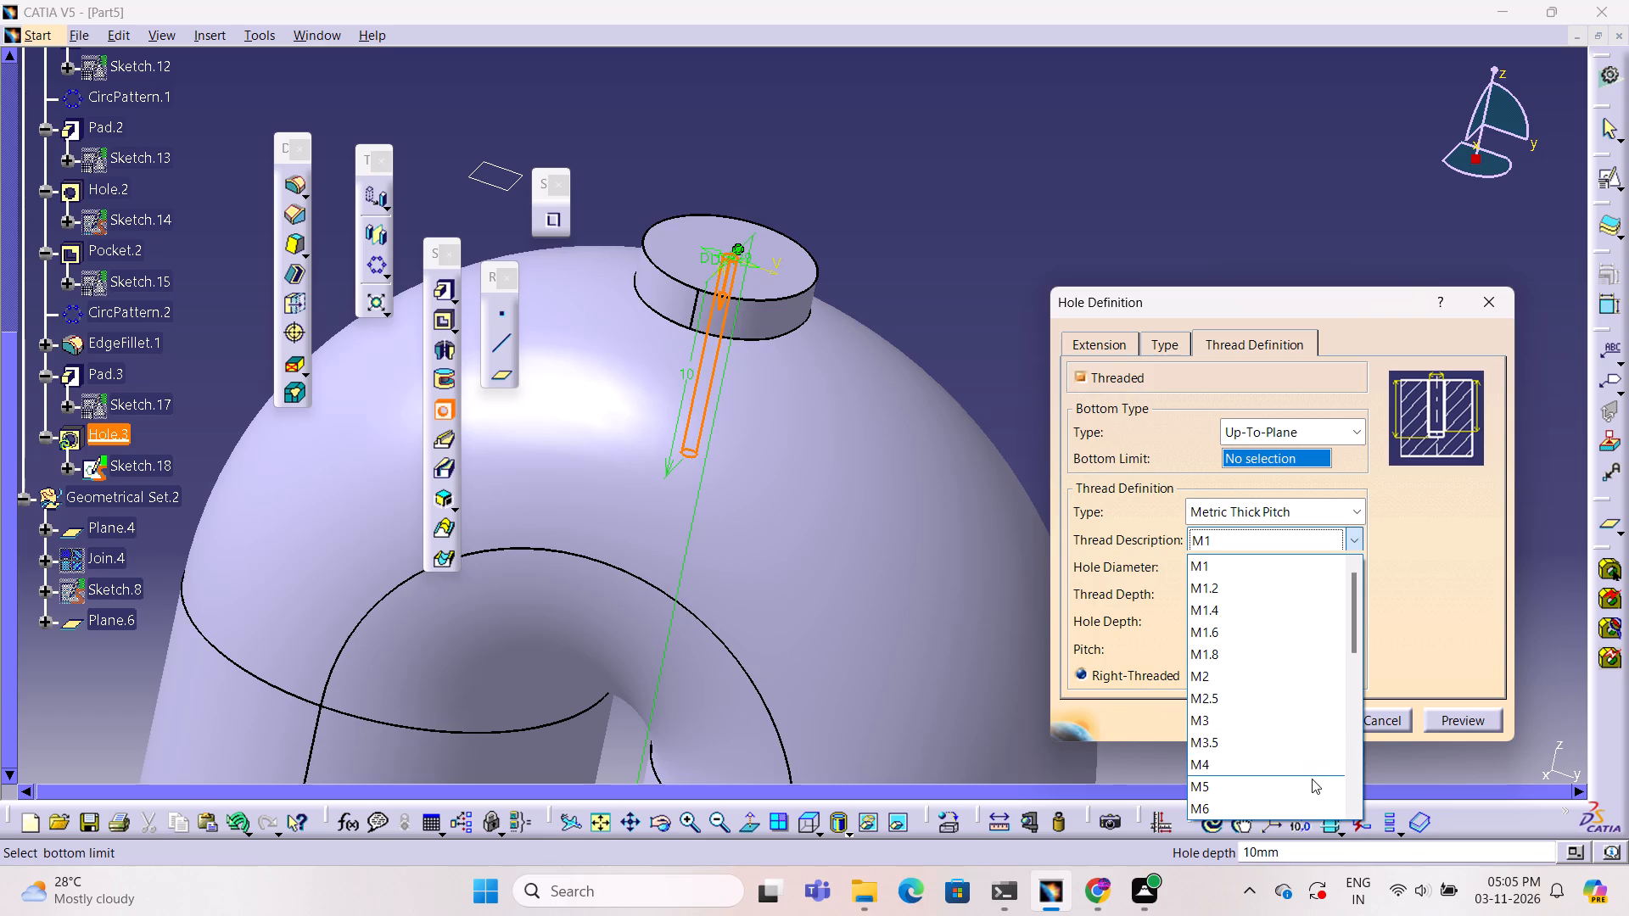
{"action": "left_click", "coordinate": [1312, 780]}
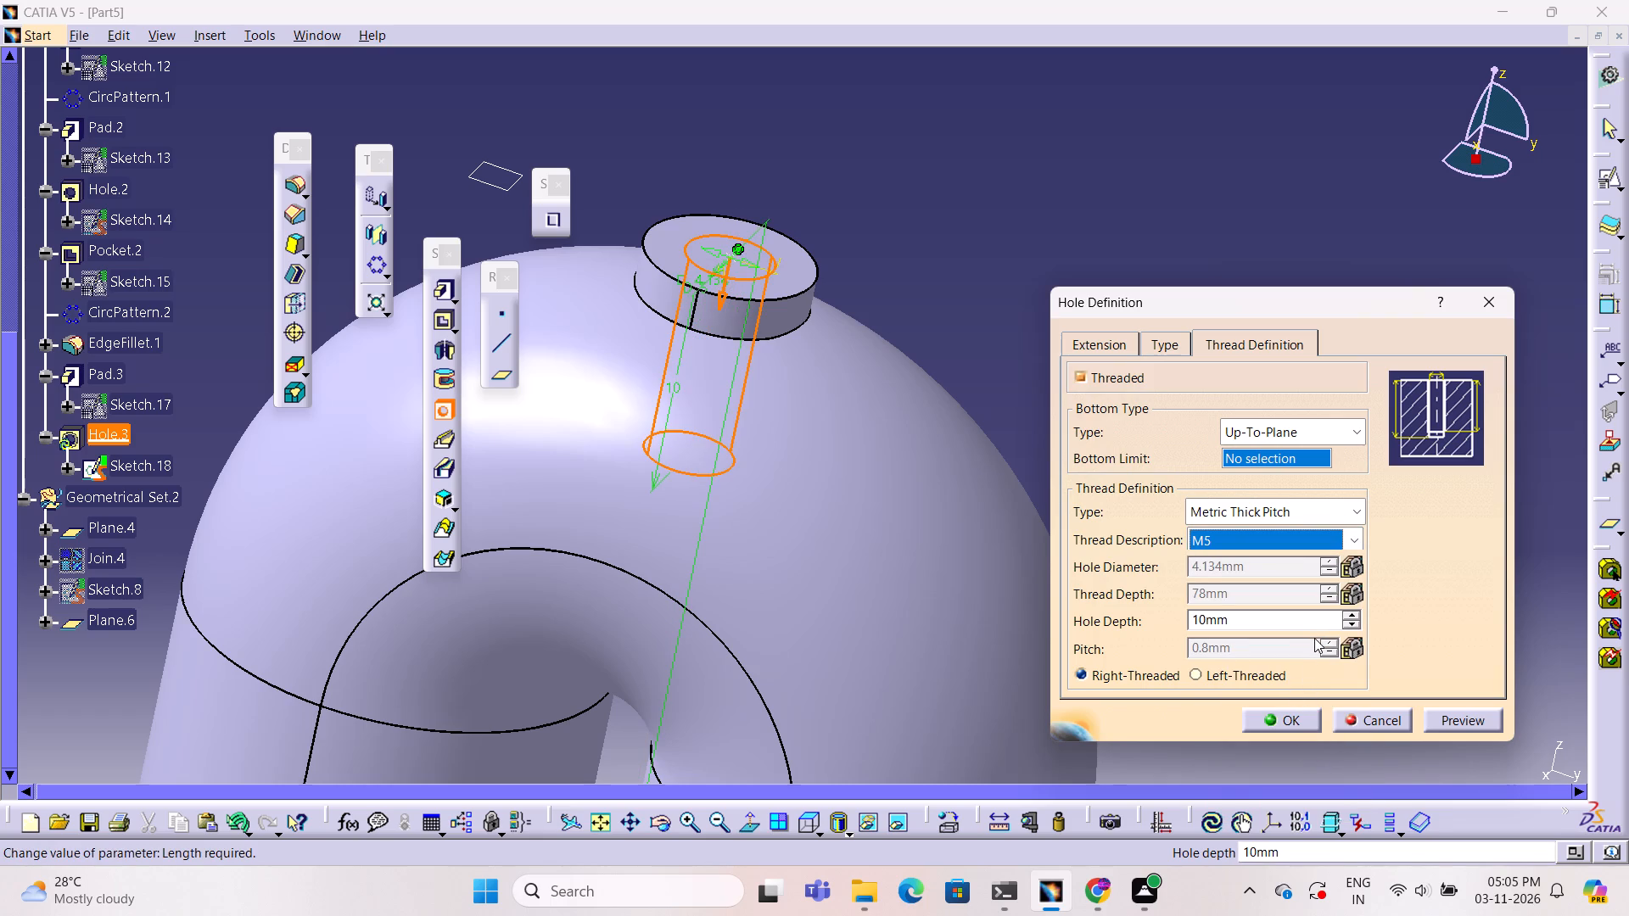
Change the bottom type of the boss hole's thread to Support Depth.
{"action": "middle_click_drag", "start_coordinate": [848, 573], "coordinate": [840, 681], "text": "ctrl"}
{"action": "scroll", "coordinate": [842, 640], "scroll_direction": "down", "scroll_amount": 1, "text": "ctrl"}
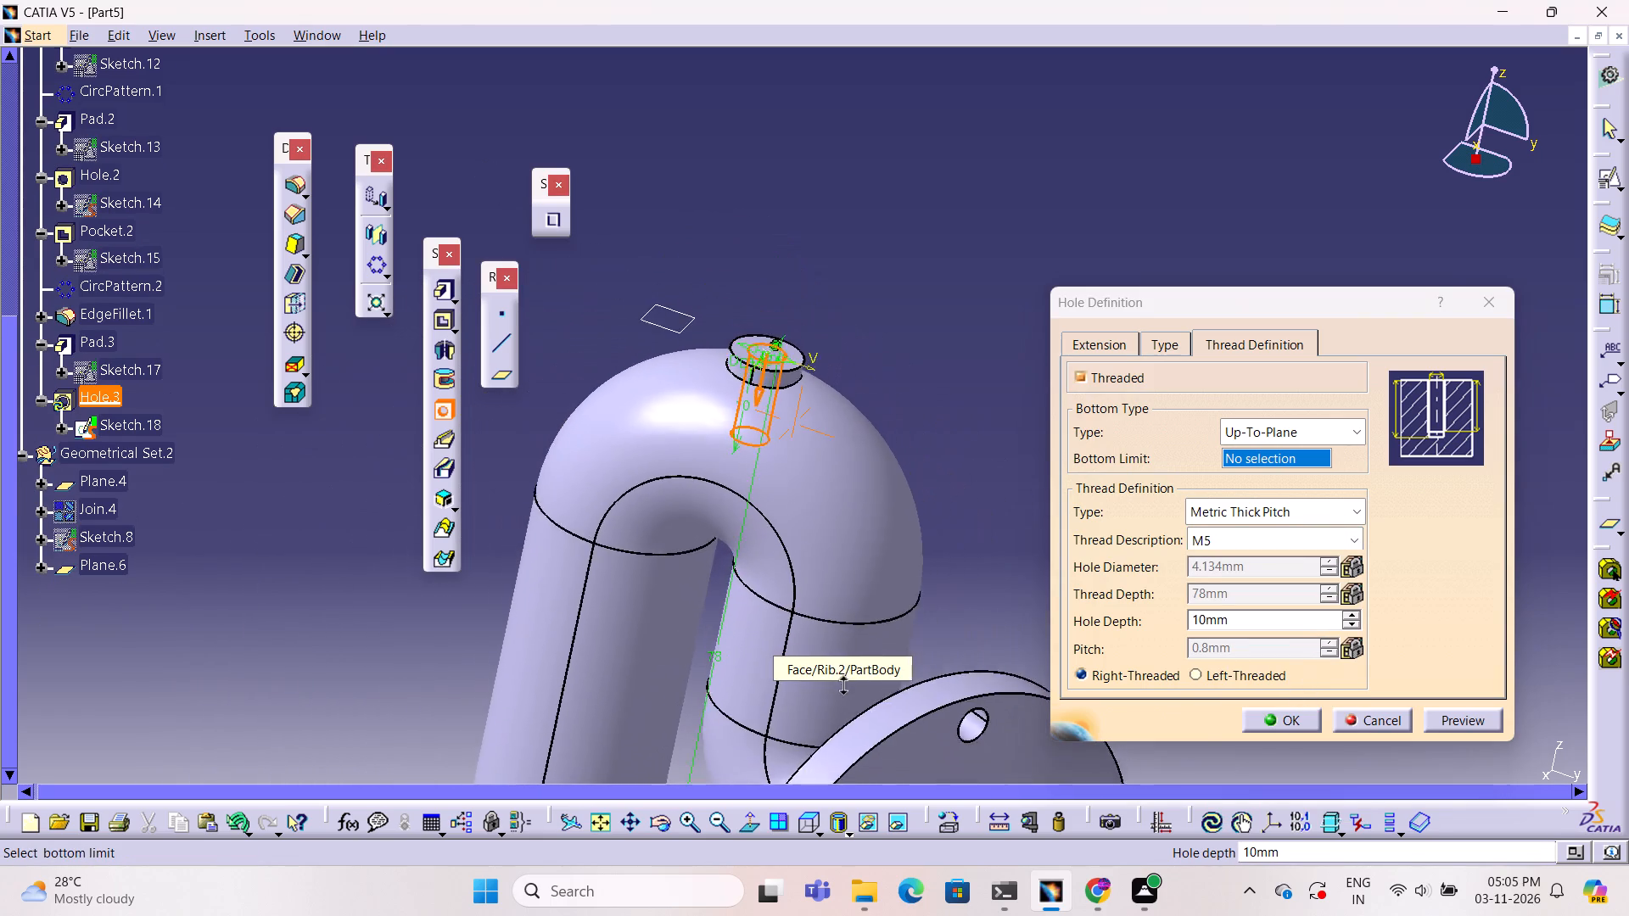
{"action": "middle_click_drag", "start_coordinate": [840, 681], "coordinate": [848, 623], "text": "ctrl"}
{"action": "left_click", "coordinate": [1352, 433]}
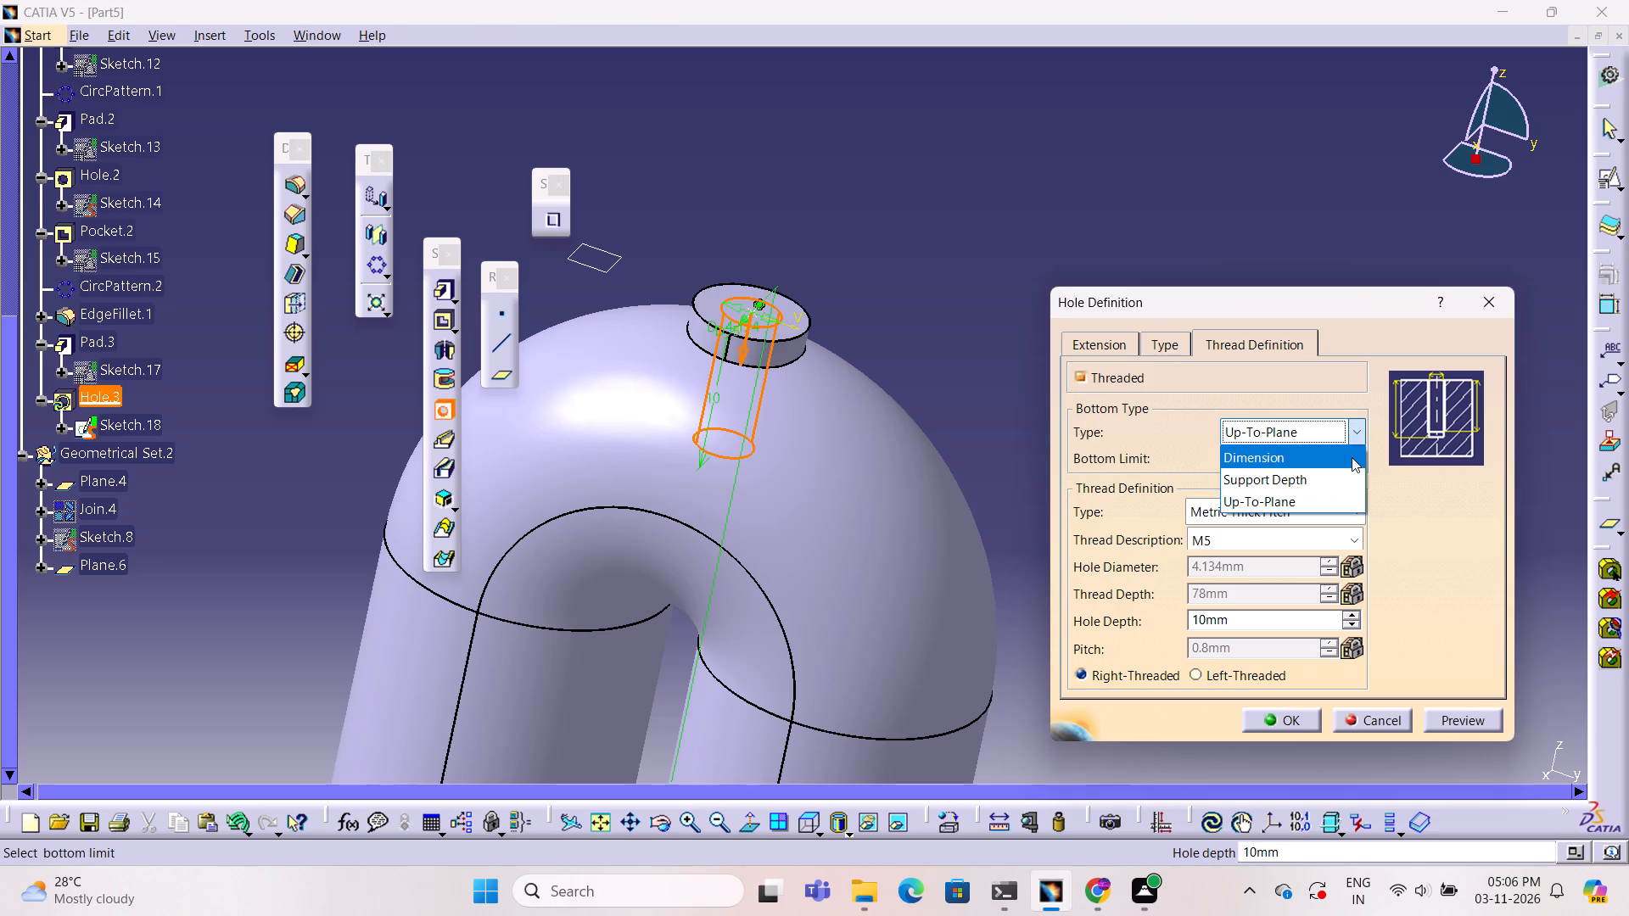
{"action": "left_click", "coordinate": [1340, 478]}
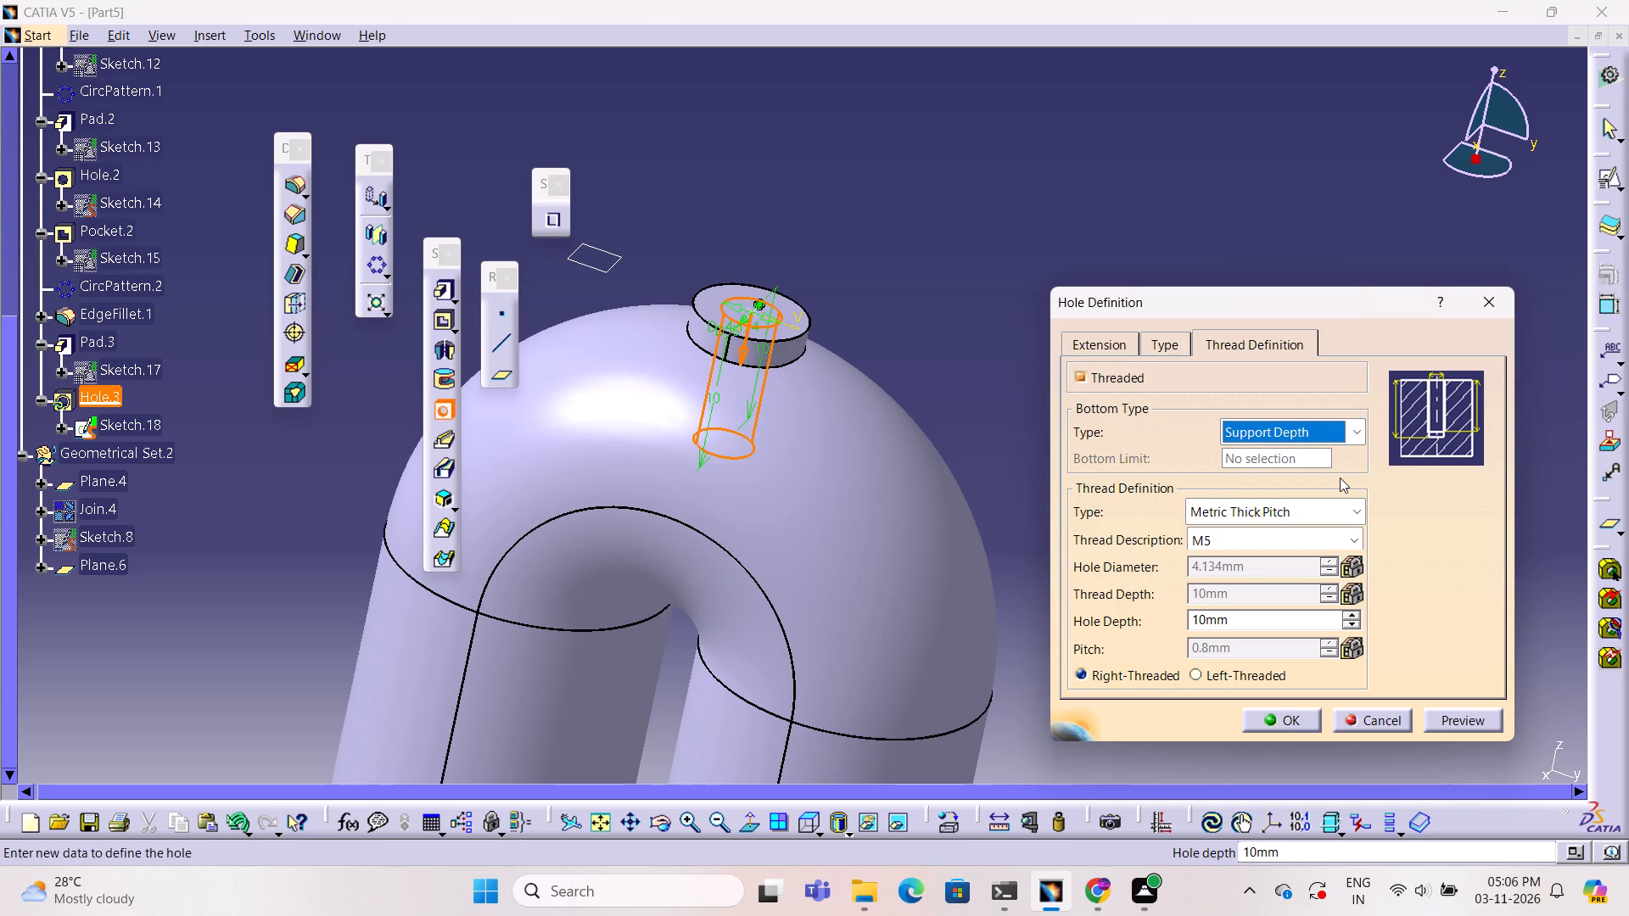
Set the boss hole's depth to 5 mm and preview the hole.
{"action": "left_click", "coordinate": [1352, 614]}
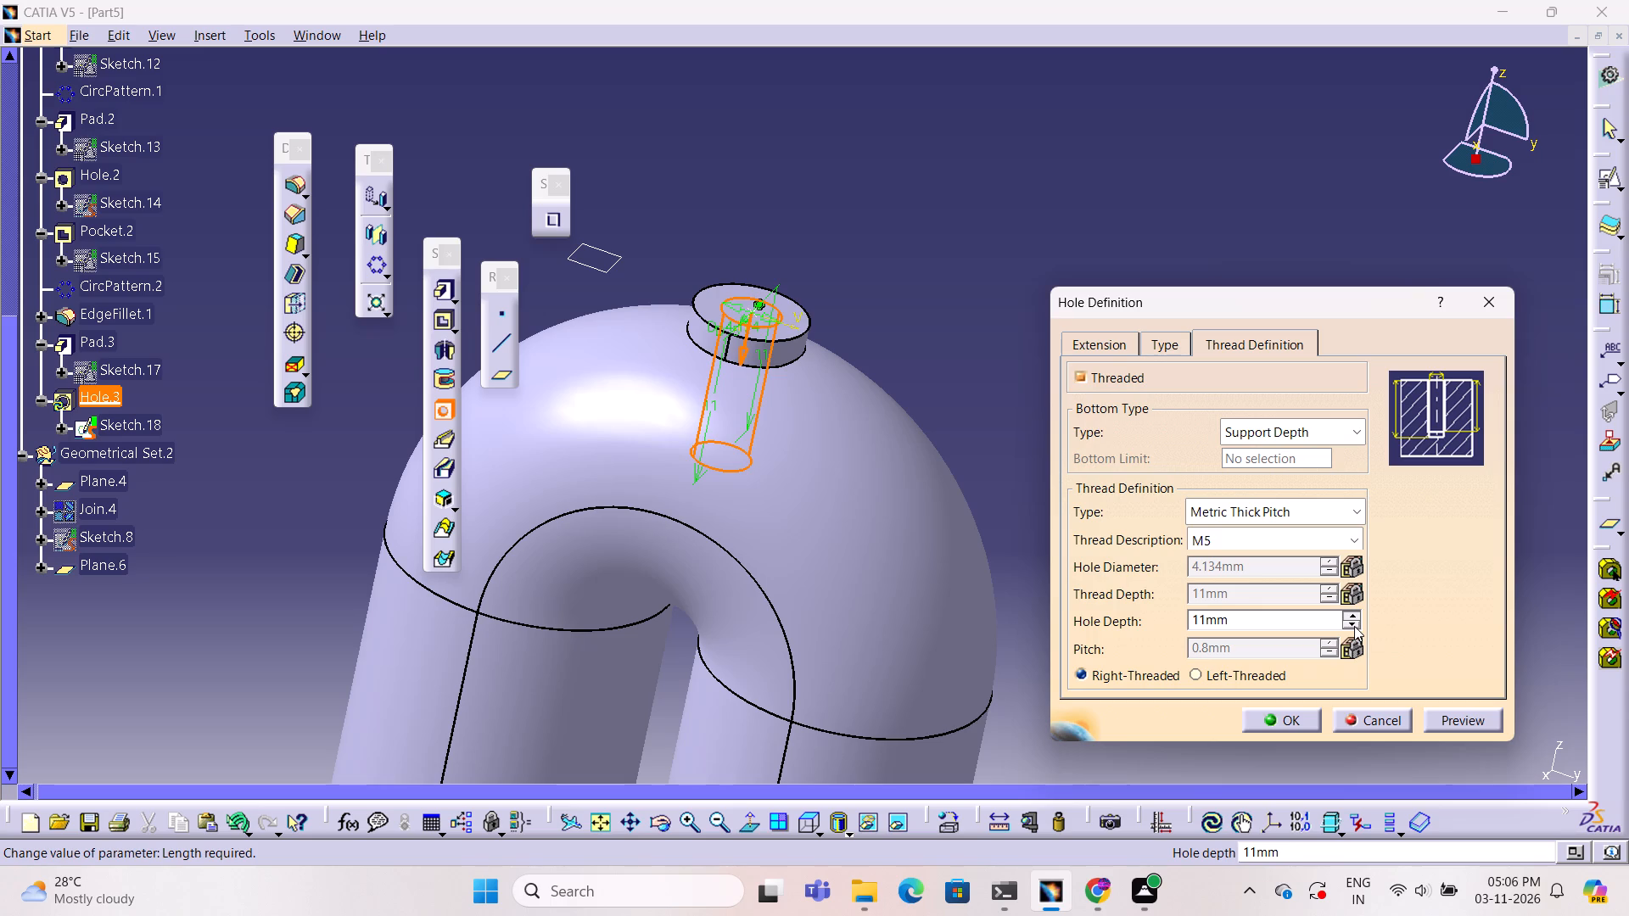
{"action": "triple_click", "coordinate": [1354, 626]}
{"action": "triple_click", "coordinate": [1354, 626]}
{"action": "triple_click", "coordinate": [1354, 626]}
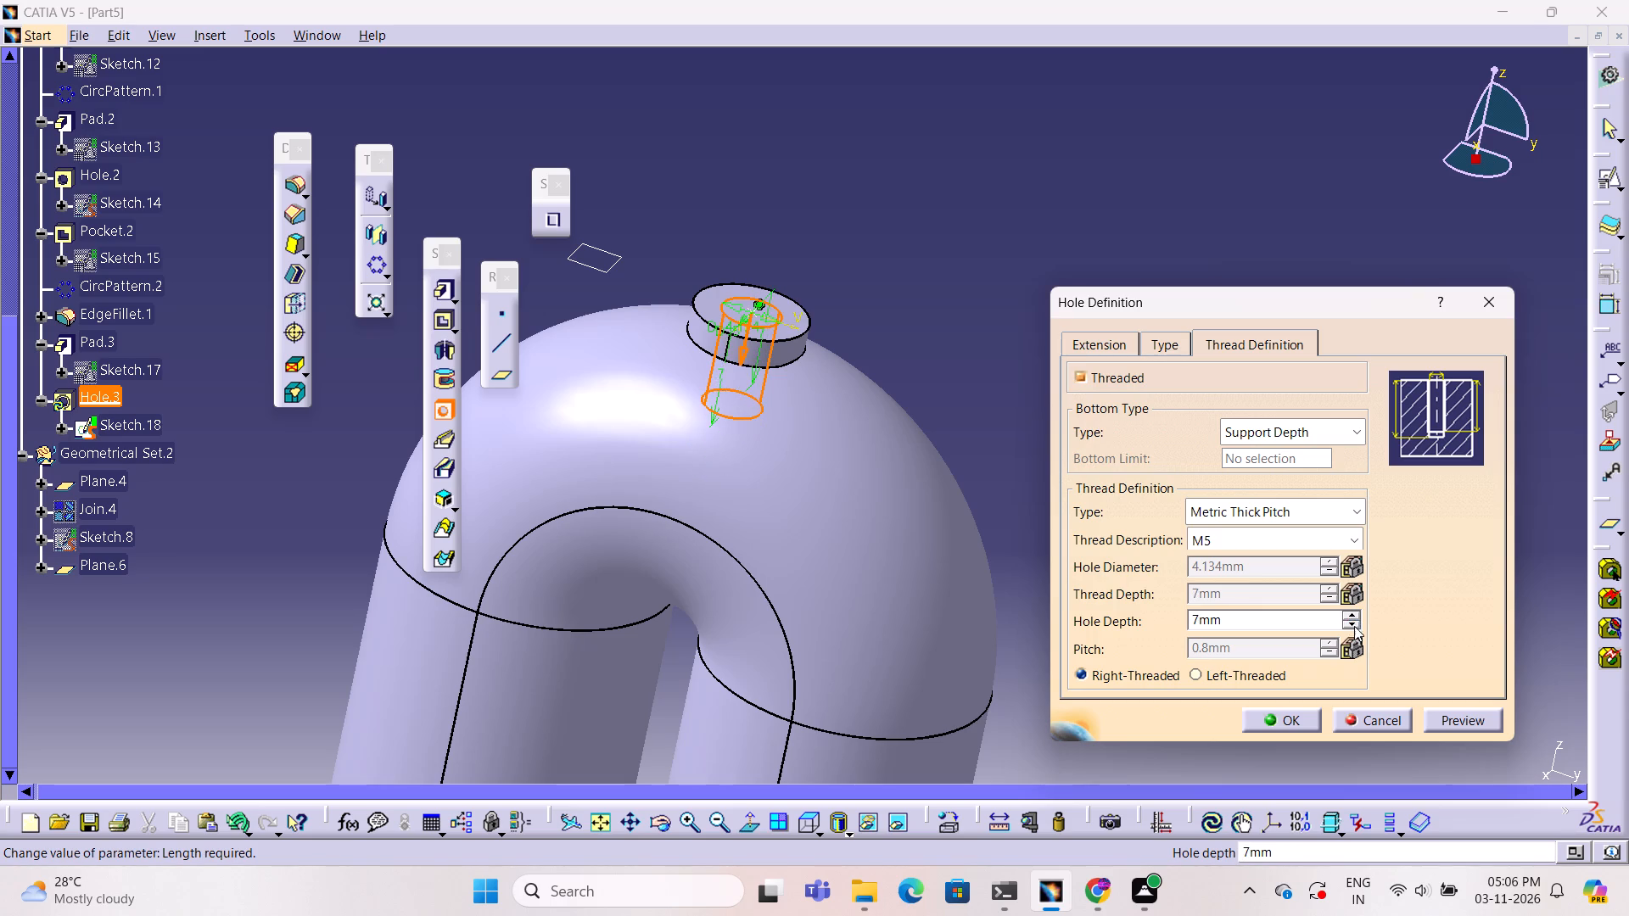
{"action": "triple_click", "coordinate": [1354, 626]}
{"action": "left_click", "coordinate": [1354, 626]}
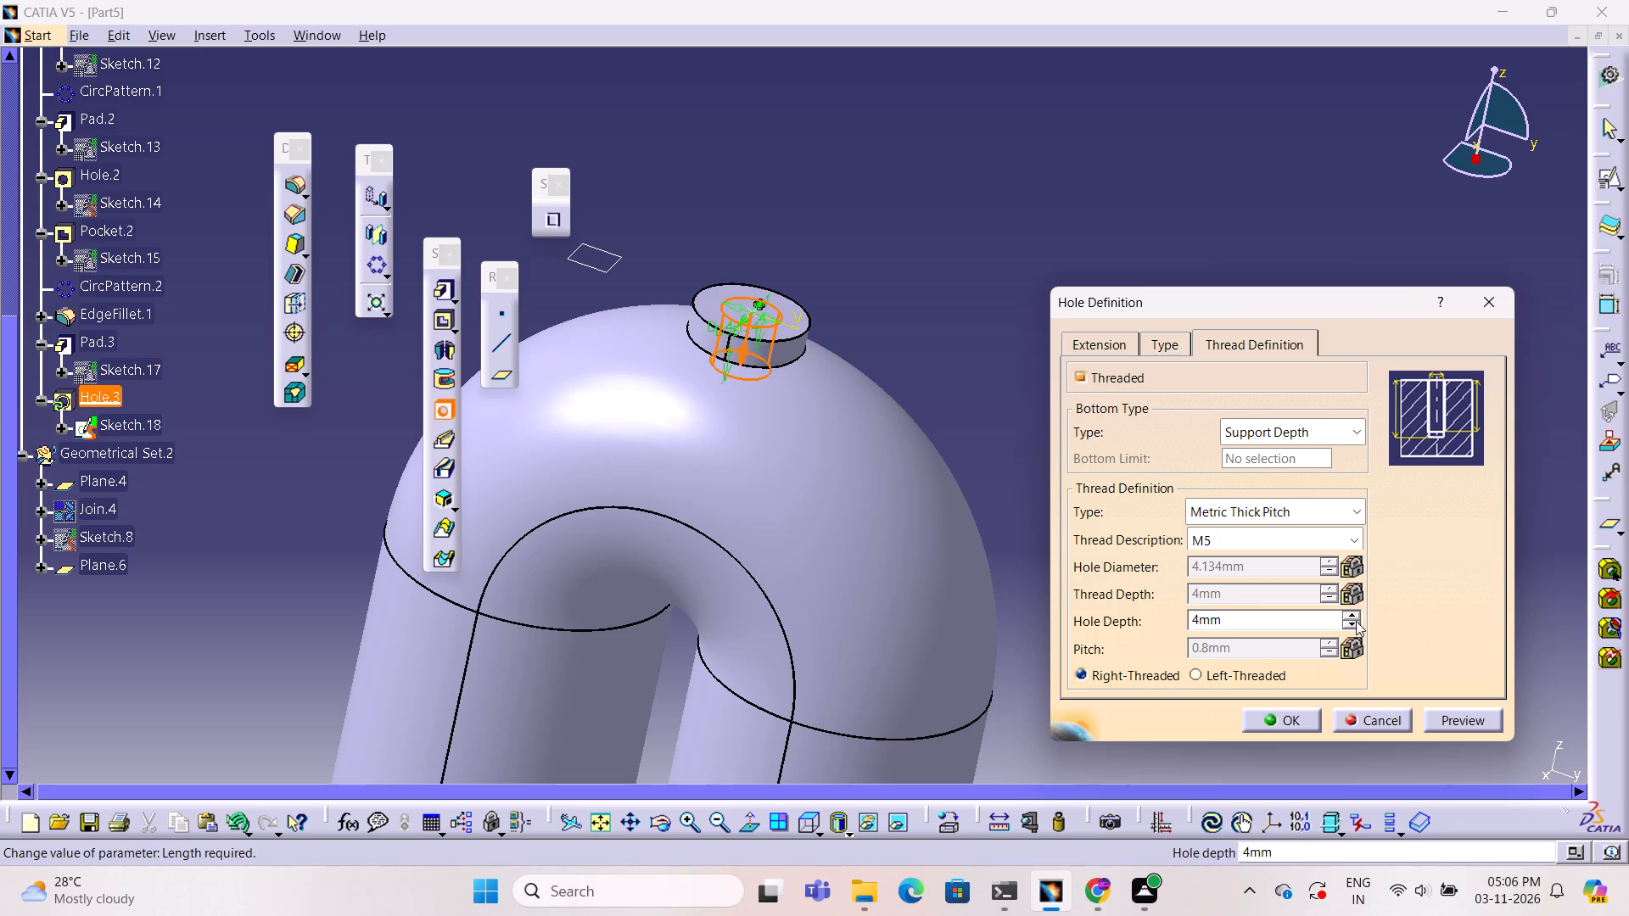
{"action": "left_click", "coordinate": [1356, 615]}
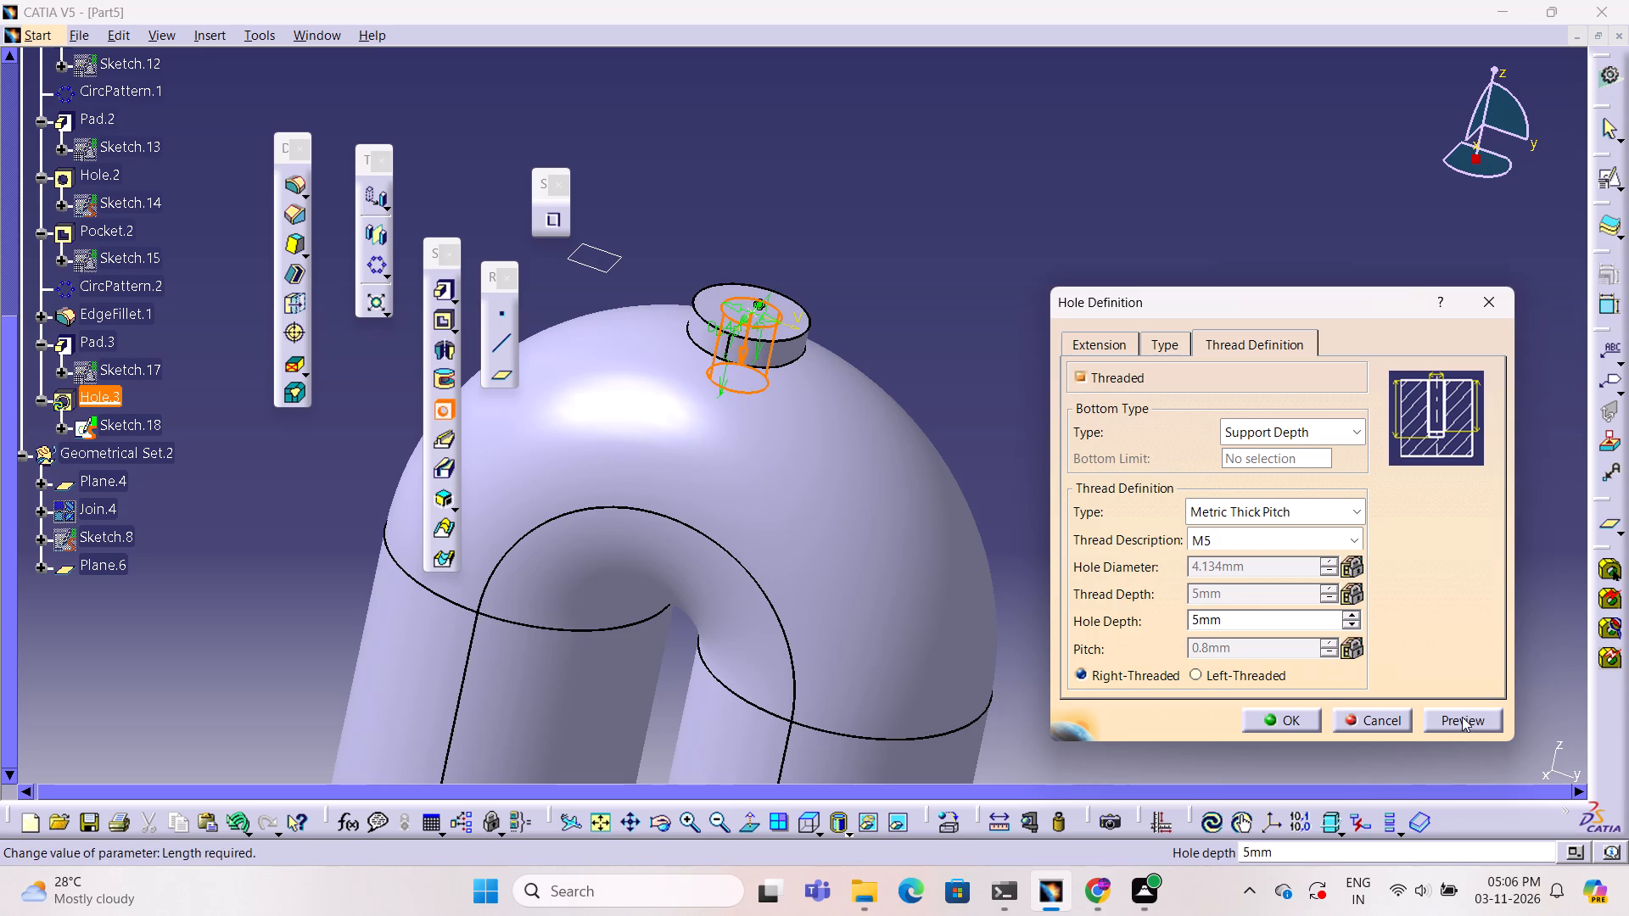
{"action": "left_click", "coordinate": [1462, 717]}
Examine the previewed M5 hole from several angles to check how it passes through the boss and pipe wall.
{"action": "middle_click_drag", "start_coordinate": [918, 460], "coordinate": [791, 534], "text": "ctrl"}
{"action": "right_click_drag", "start_coordinate": [917, 460], "coordinate": [732, 509], "text": "ctrl"}
{"action": "middle_click_drag", "start_coordinate": [775, 551], "coordinate": [745, 486], "text": "ctrl"}
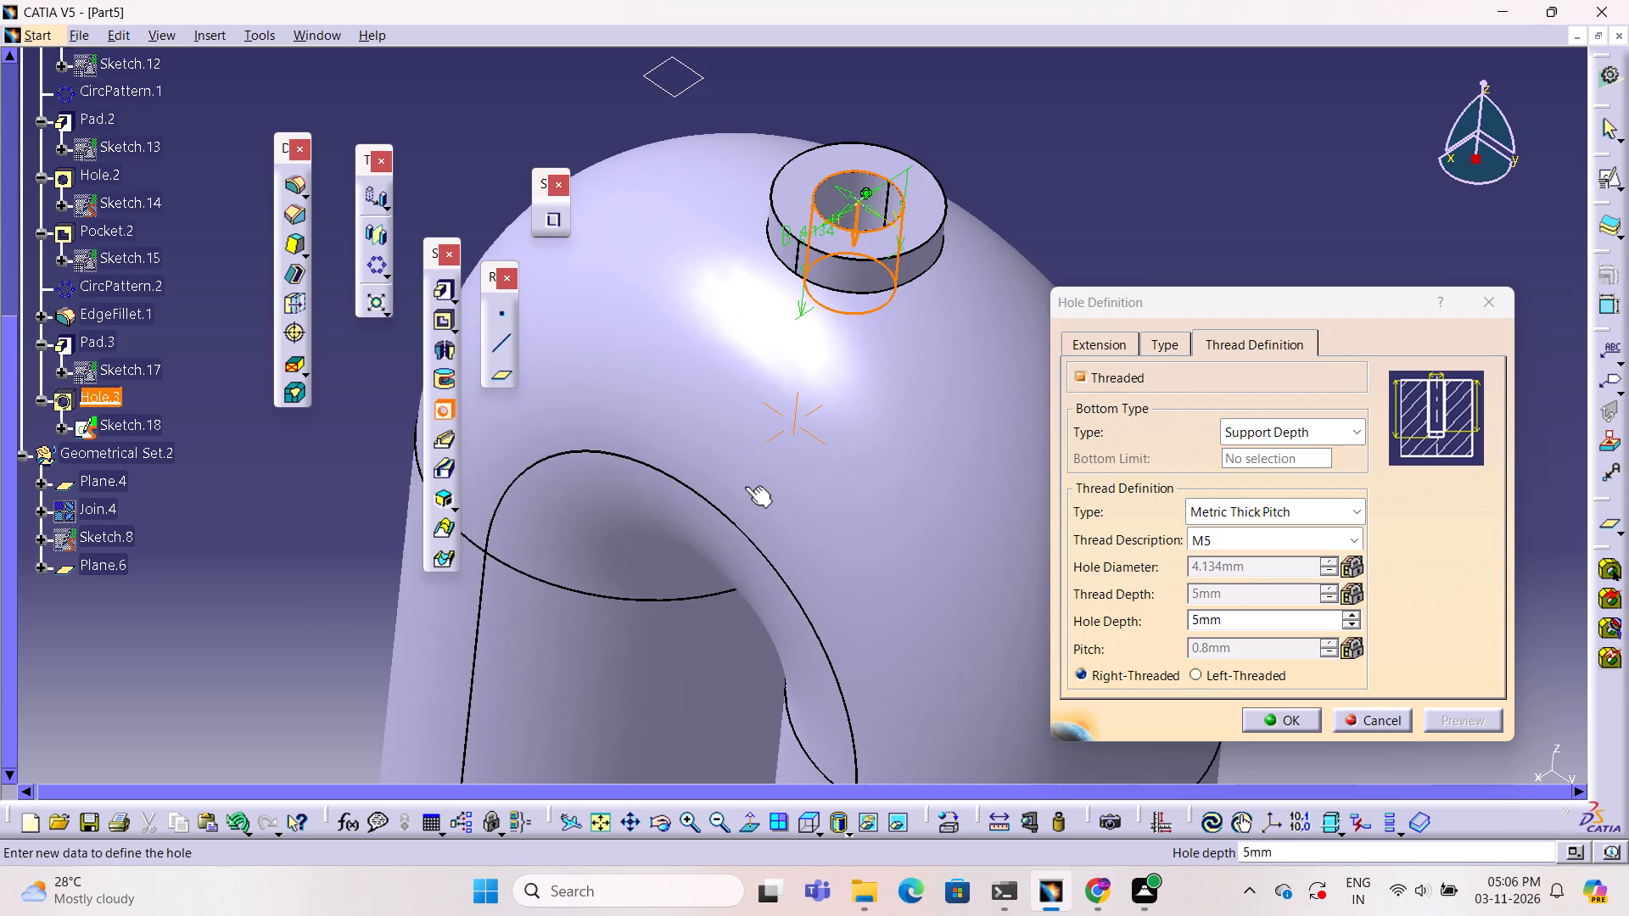
{"action": "middle_click_drag", "start_coordinate": [745, 486], "coordinate": [736, 500], "text": "ctrl"}
{"action": "middle_click_drag", "start_coordinate": [803, 417], "coordinate": [709, 474], "text": "ctrl"}
{"action": "right_click_drag", "start_coordinate": [761, 440], "coordinate": [751, 394], "text": "ctrl"}
{"action": "middle_click_drag", "start_coordinate": [698, 483], "coordinate": [751, 394], "text": "ctrl"}
{"action": "right_click", "coordinate": [753, 393]}
{"action": "middle_click_drag", "start_coordinate": [864, 236], "coordinate": [800, 343]}
{"action": "right_click_drag", "start_coordinate": [859, 252], "coordinate": [800, 343], "text": "ctrl"}
{"action": "right_click", "coordinate": [800, 343]}
{"action": "left_click", "coordinate": [865, 296]}
{"action": "middle_click_drag", "start_coordinate": [961, 260], "coordinate": [835, 394], "text": "ctrl"}
{"action": "right_click_drag", "start_coordinate": [961, 260], "coordinate": [835, 394], "text": "ctrl"}
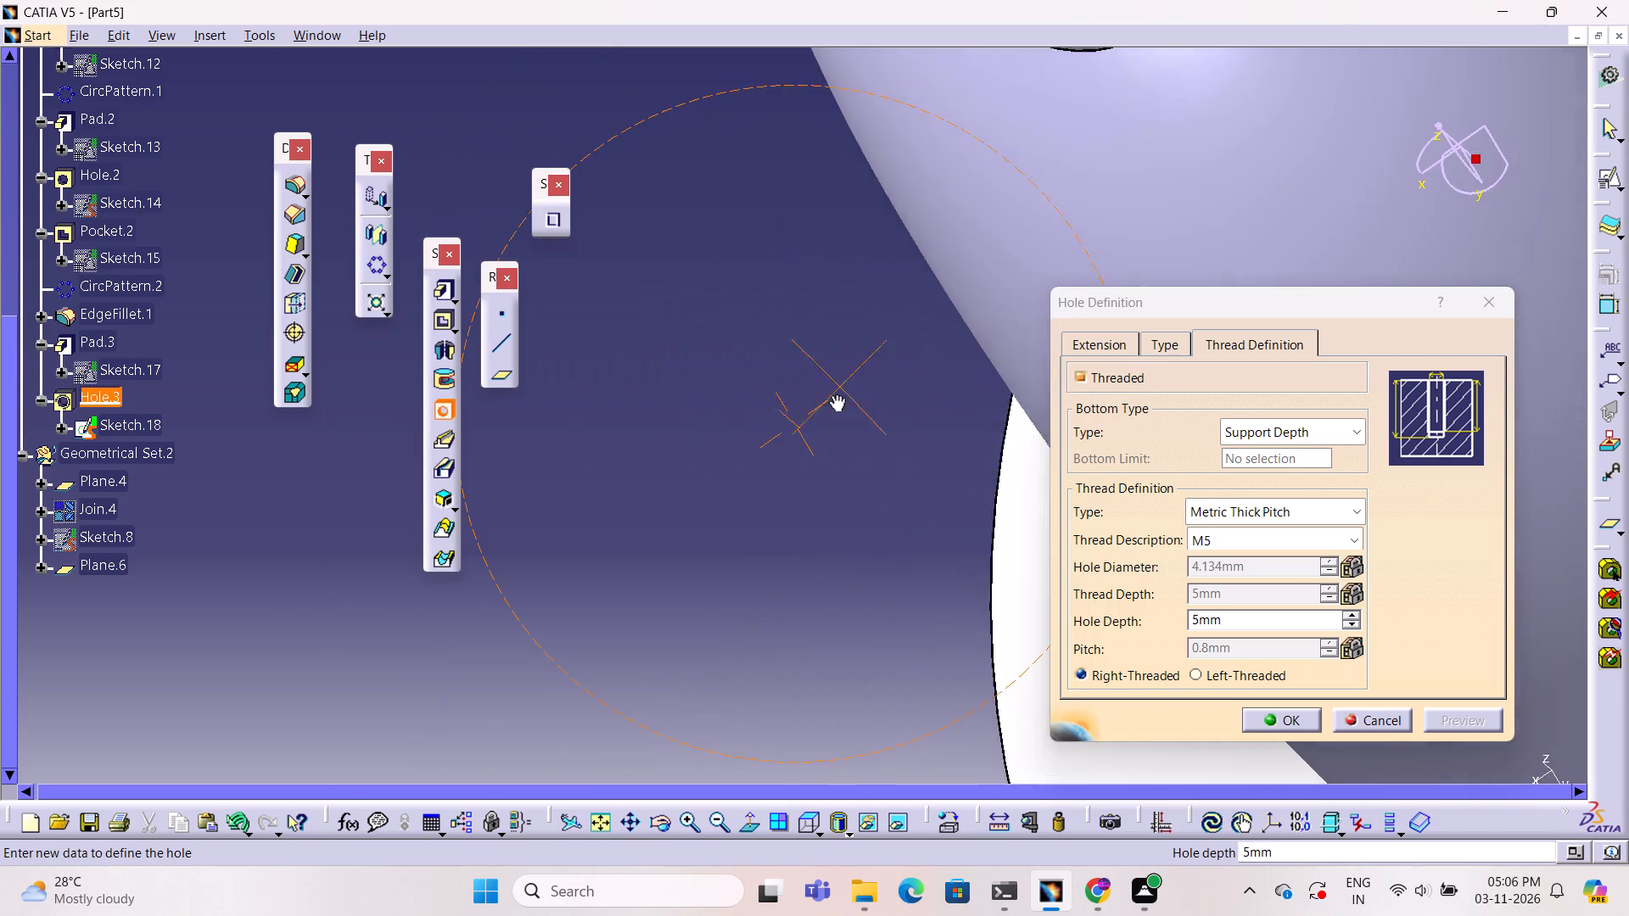
{"action": "middle_click_drag", "start_coordinate": [835, 394], "coordinate": [834, 397], "text": "ctrl"}
{"action": "right_click_drag", "start_coordinate": [835, 394], "coordinate": [834, 395], "text": "ctrl"}
{"action": "right_click_drag", "start_coordinate": [840, 371], "coordinate": [847, 360]}
{"action": "middle_click_drag", "start_coordinate": [906, 283], "coordinate": [581, 717]}
{"action": "middle_click_drag", "start_coordinate": [819, 508], "coordinate": [820, 519], "text": "ctrl"}
{"action": "middle_click_drag", "start_coordinate": [820, 519], "coordinate": [951, 535], "text": "ctrl"}
{"action": "scroll", "coordinate": [820, 519], "scroll_direction": "down", "scroll_amount": 1, "text": "ctrl"}
{"action": "right_click_drag", "start_coordinate": [820, 519], "coordinate": [951, 535], "text": "ctrl"}
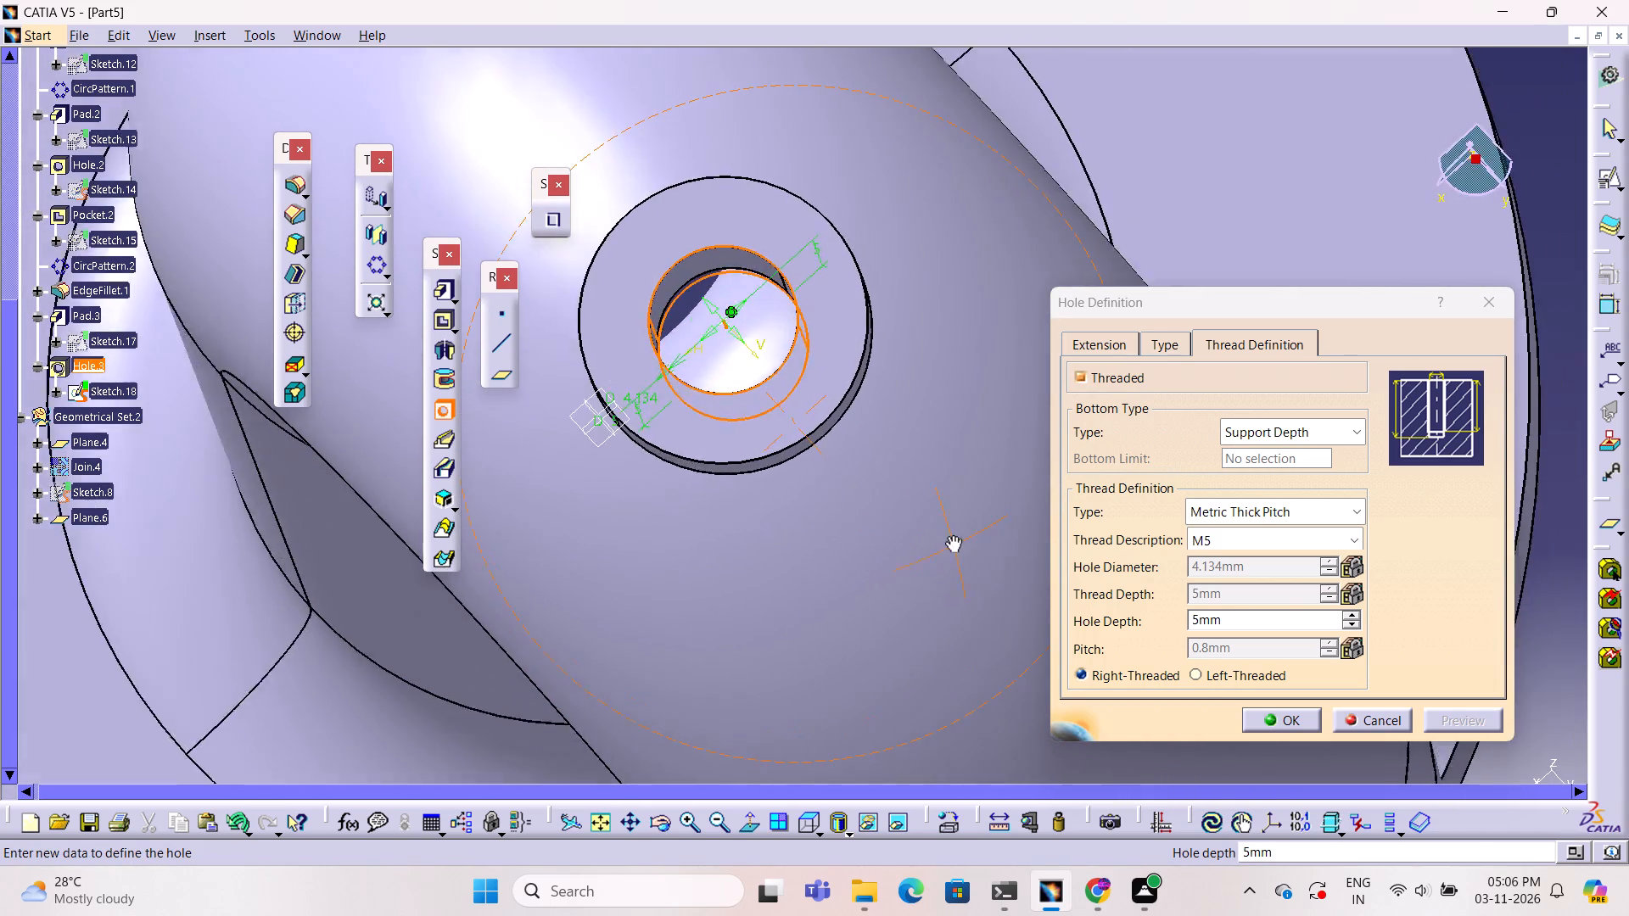
{"action": "middle_click_drag", "start_coordinate": [951, 535], "coordinate": [972, 522], "text": "ctrl"}
{"action": "right_click_drag", "start_coordinate": [951, 535], "coordinate": [972, 522], "text": "ctrl"}
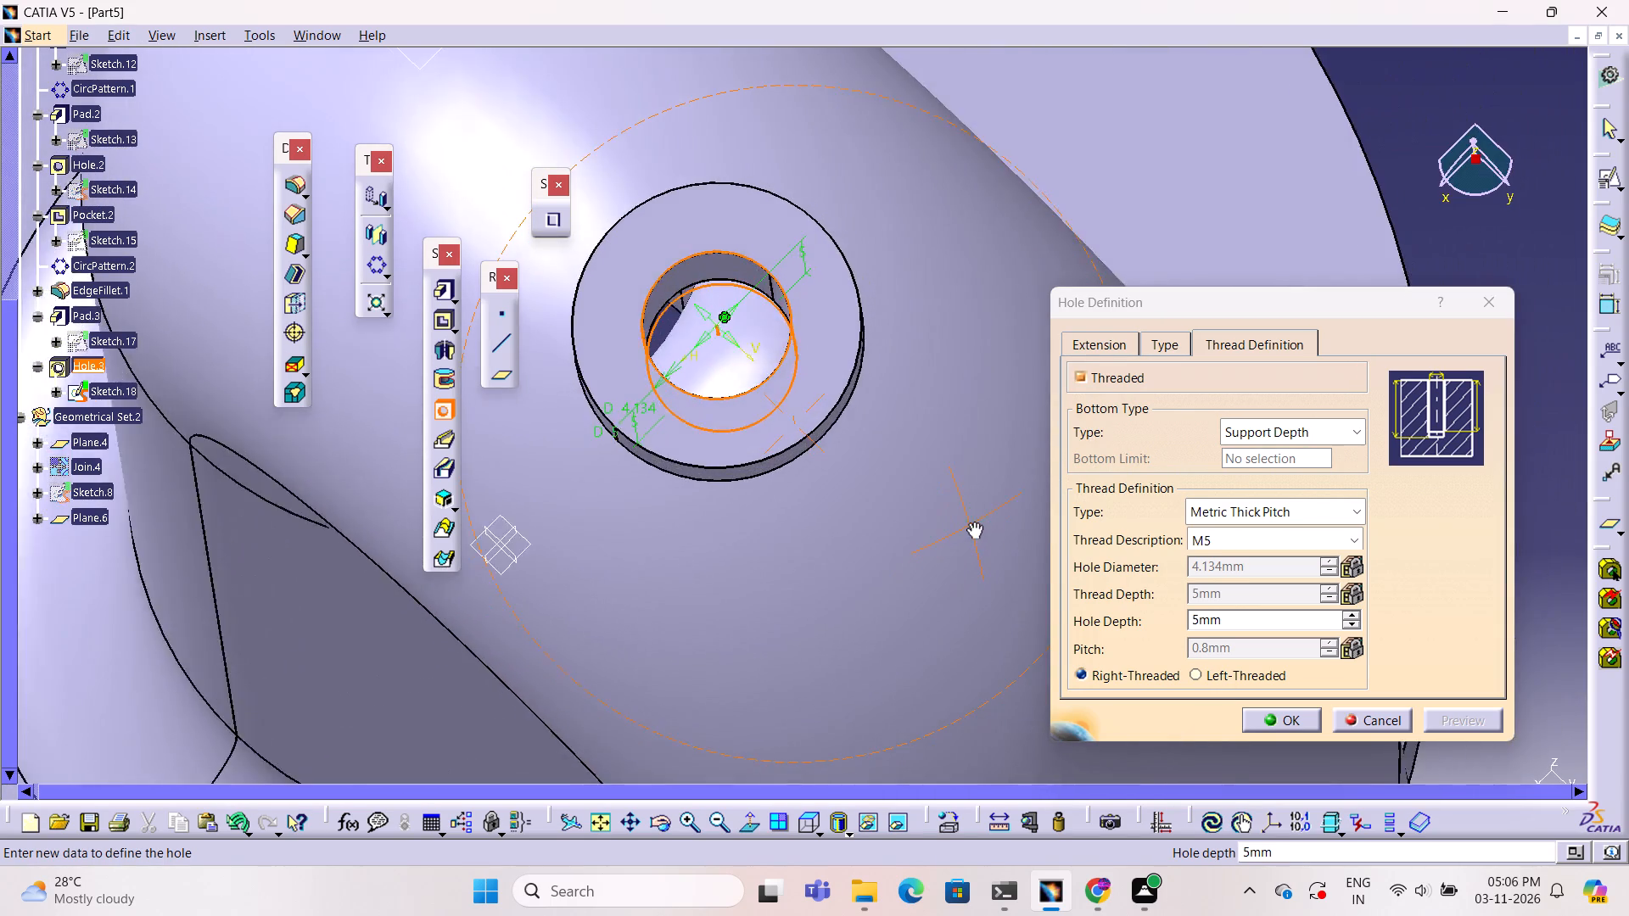
{"action": "middle_click_drag", "start_coordinate": [972, 522], "coordinate": [986, 462], "text": "ctrl"}
{"action": "right_click_drag", "start_coordinate": [972, 522], "coordinate": [986, 462], "text": "ctrl"}
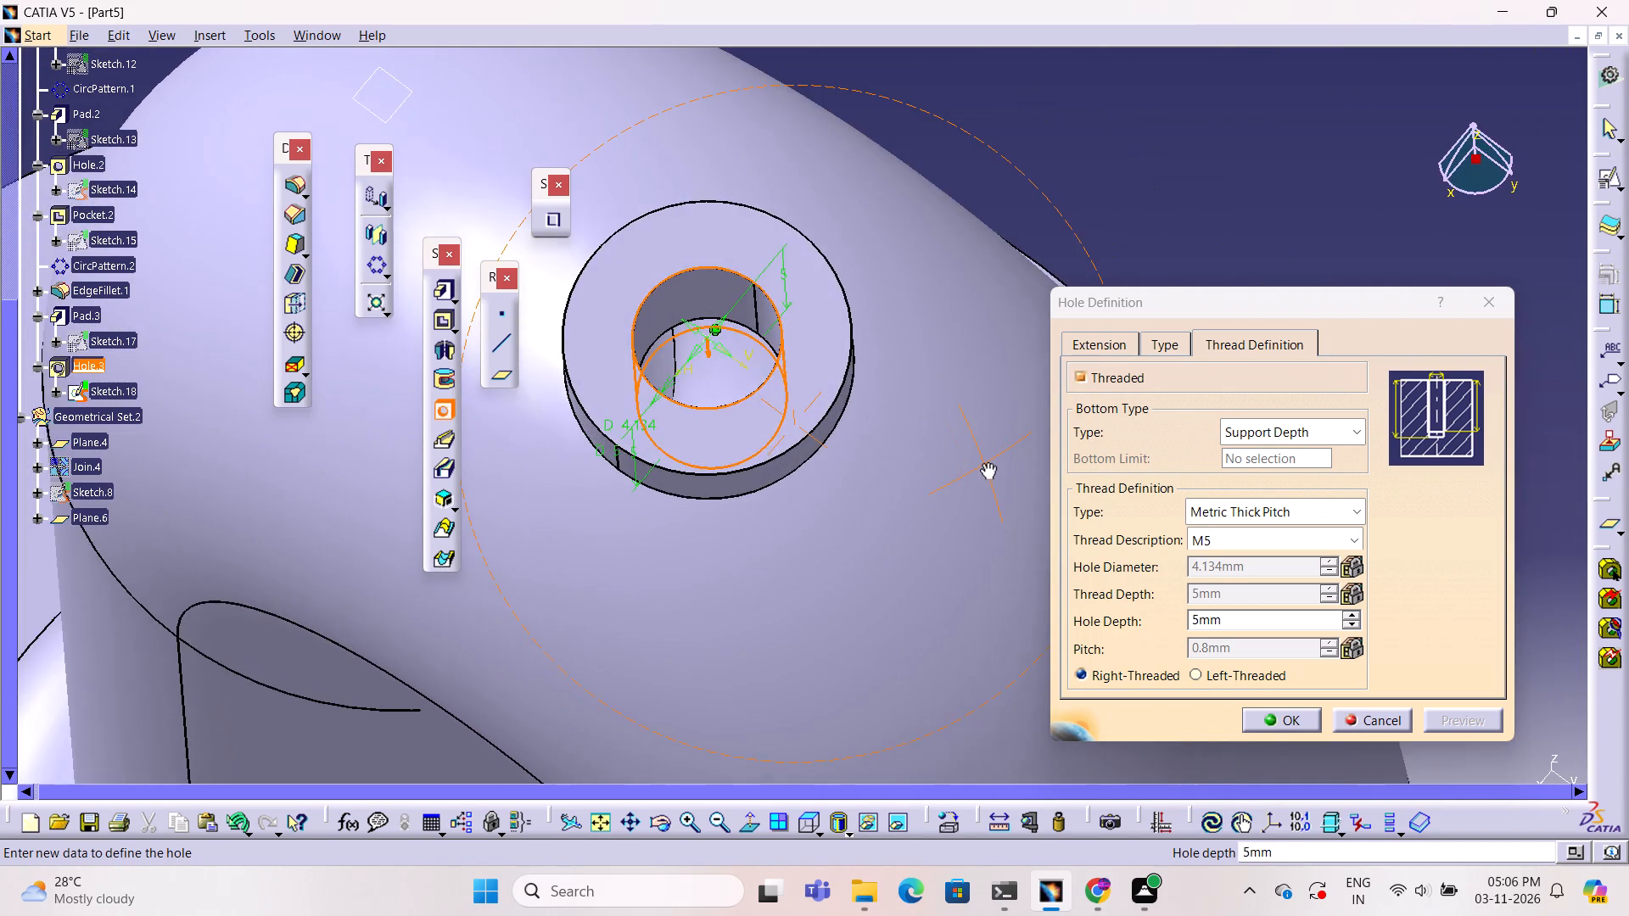
{"action": "middle_click_drag", "start_coordinate": [986, 462], "coordinate": [924, 527], "text": "ctrl"}
{"action": "right_click_drag", "start_coordinate": [986, 462], "coordinate": [924, 527], "text": "ctrl"}
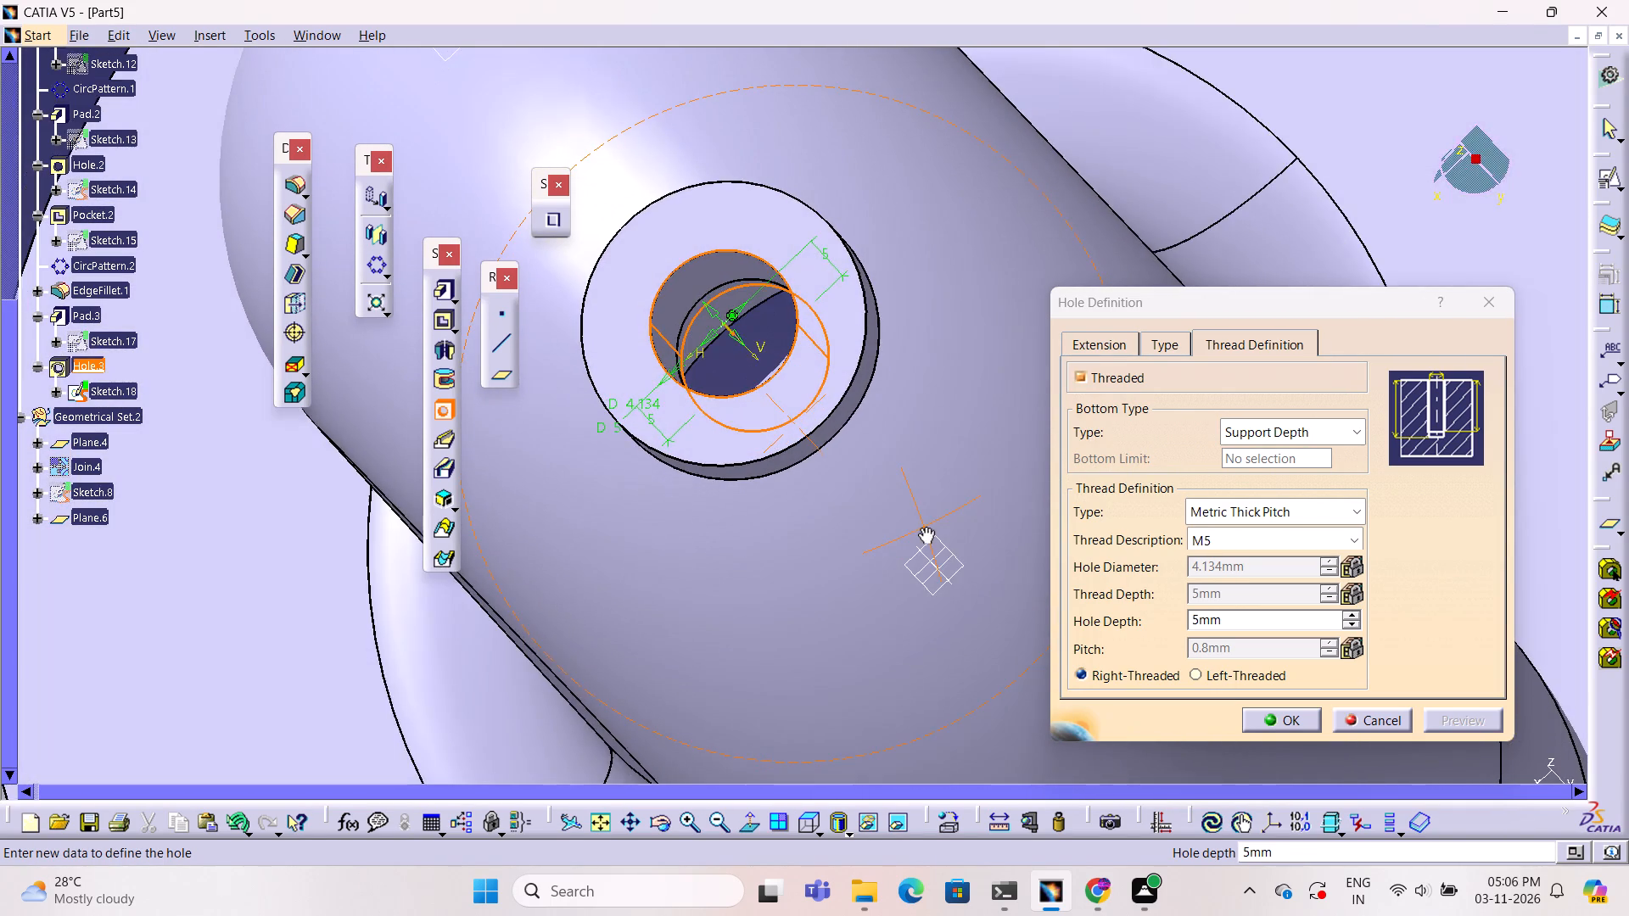
{"action": "middle_click_drag", "start_coordinate": [924, 527], "coordinate": [923, 524], "text": "ctrl"}
{"action": "right_click_drag", "start_coordinate": [924, 527], "coordinate": [923, 524], "text": "ctrl"}
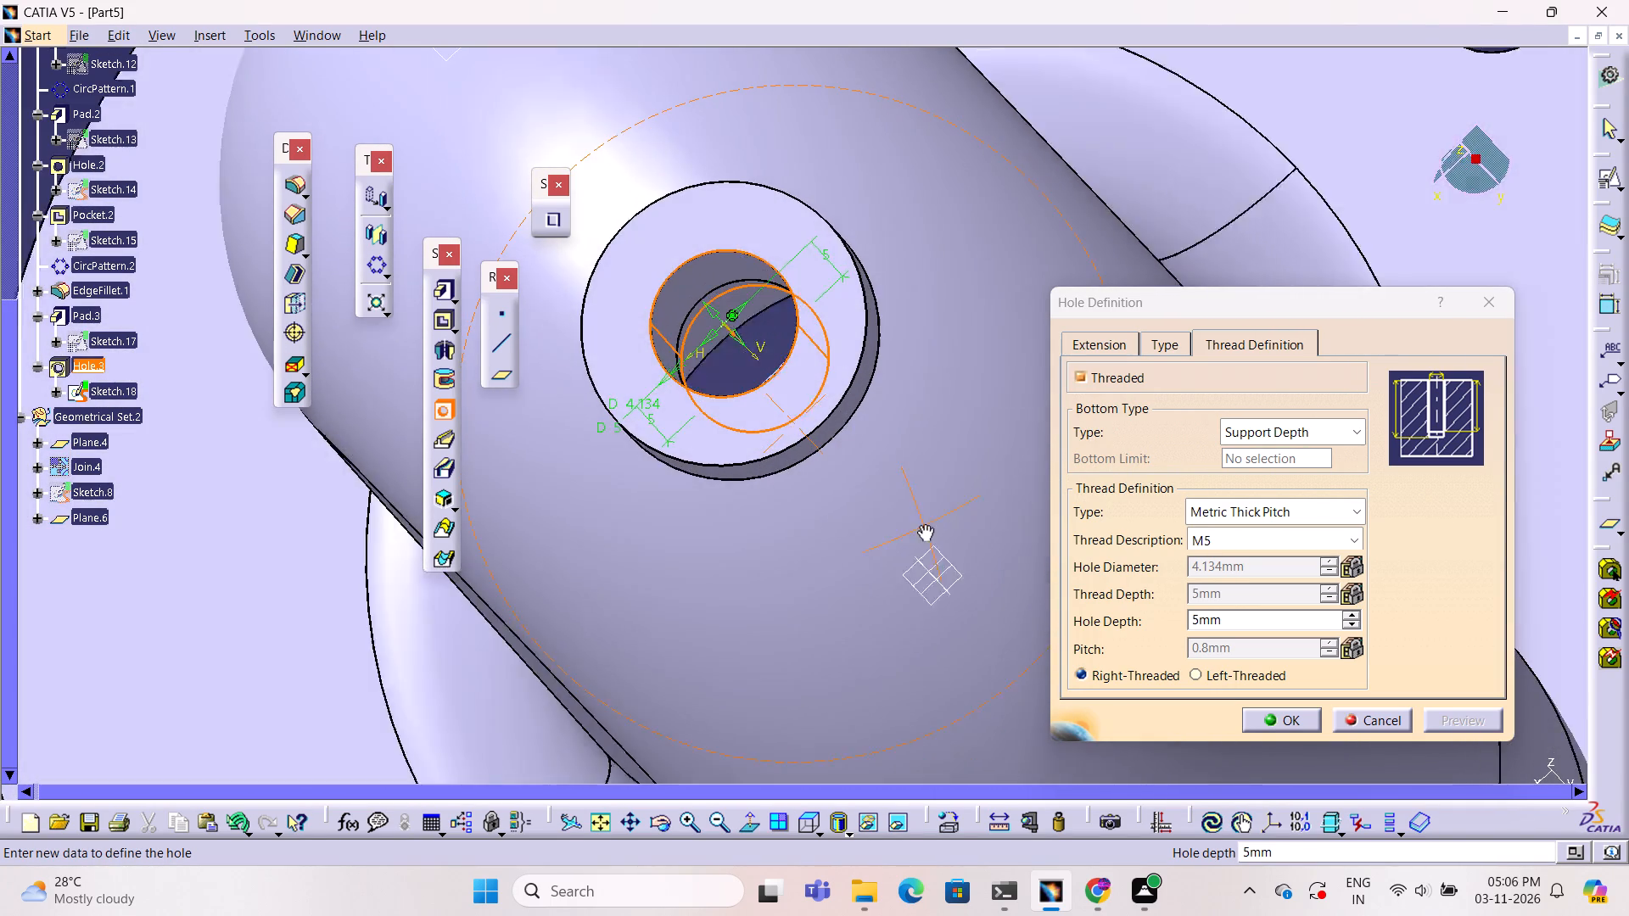
{"action": "middle_click_drag", "start_coordinate": [923, 524], "coordinate": [926, 533], "text": "ctrl"}
{"action": "right_click_drag", "start_coordinate": [923, 524], "coordinate": [926, 533], "text": "ctrl"}
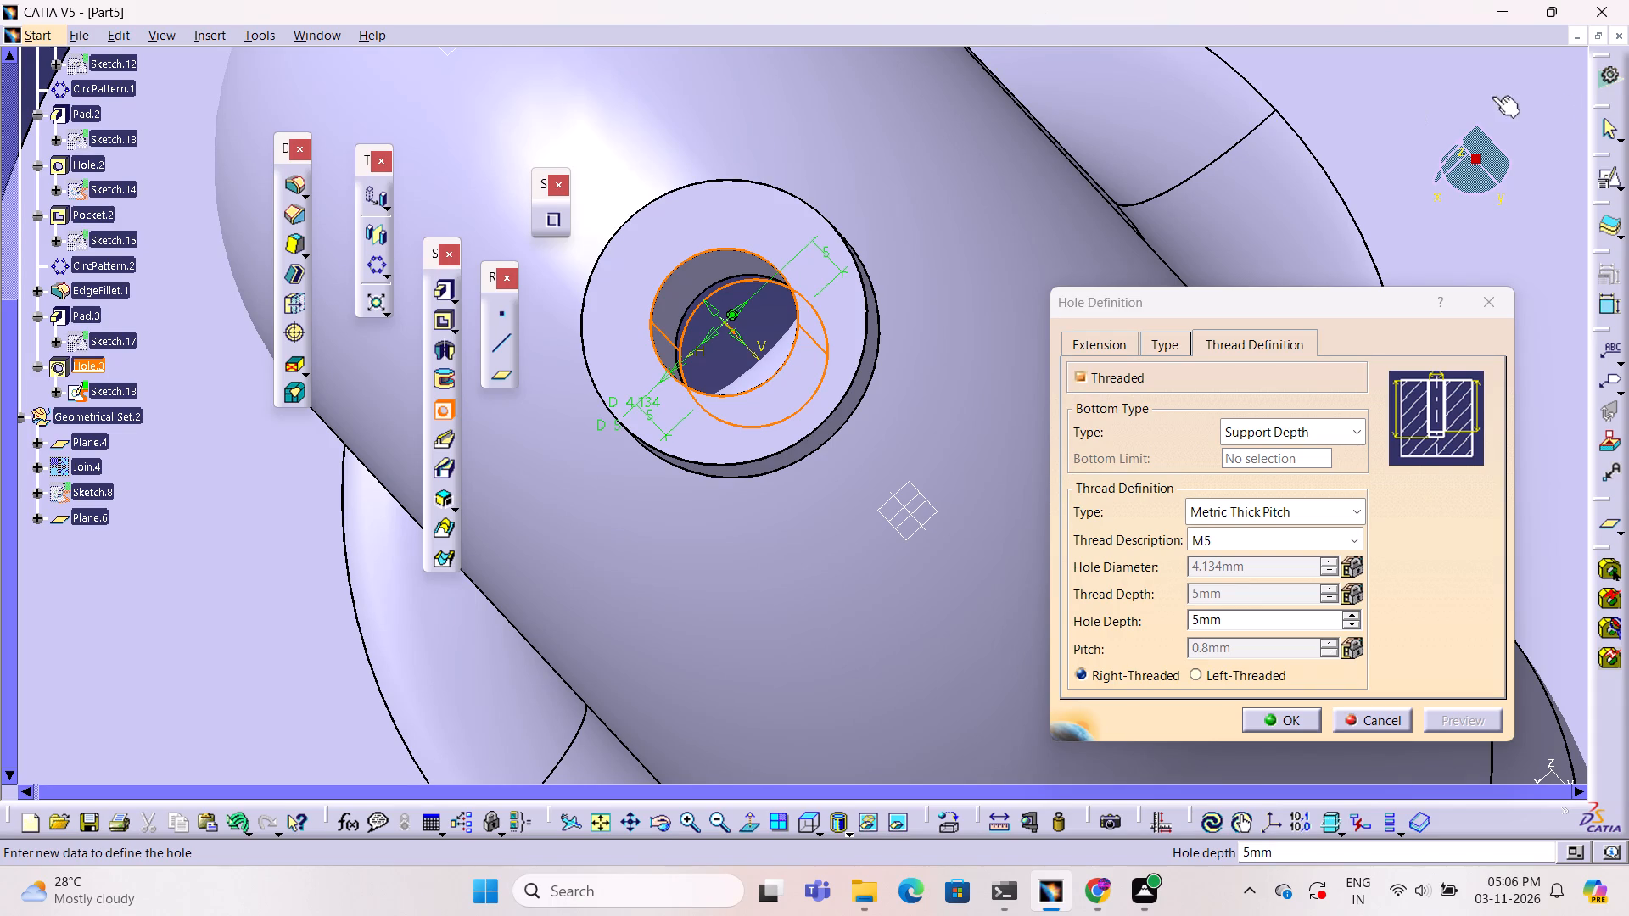
Accept the hole definition to create the threaded M5 hole in the boss.
{"action": "left_click", "coordinate": [1271, 719]}
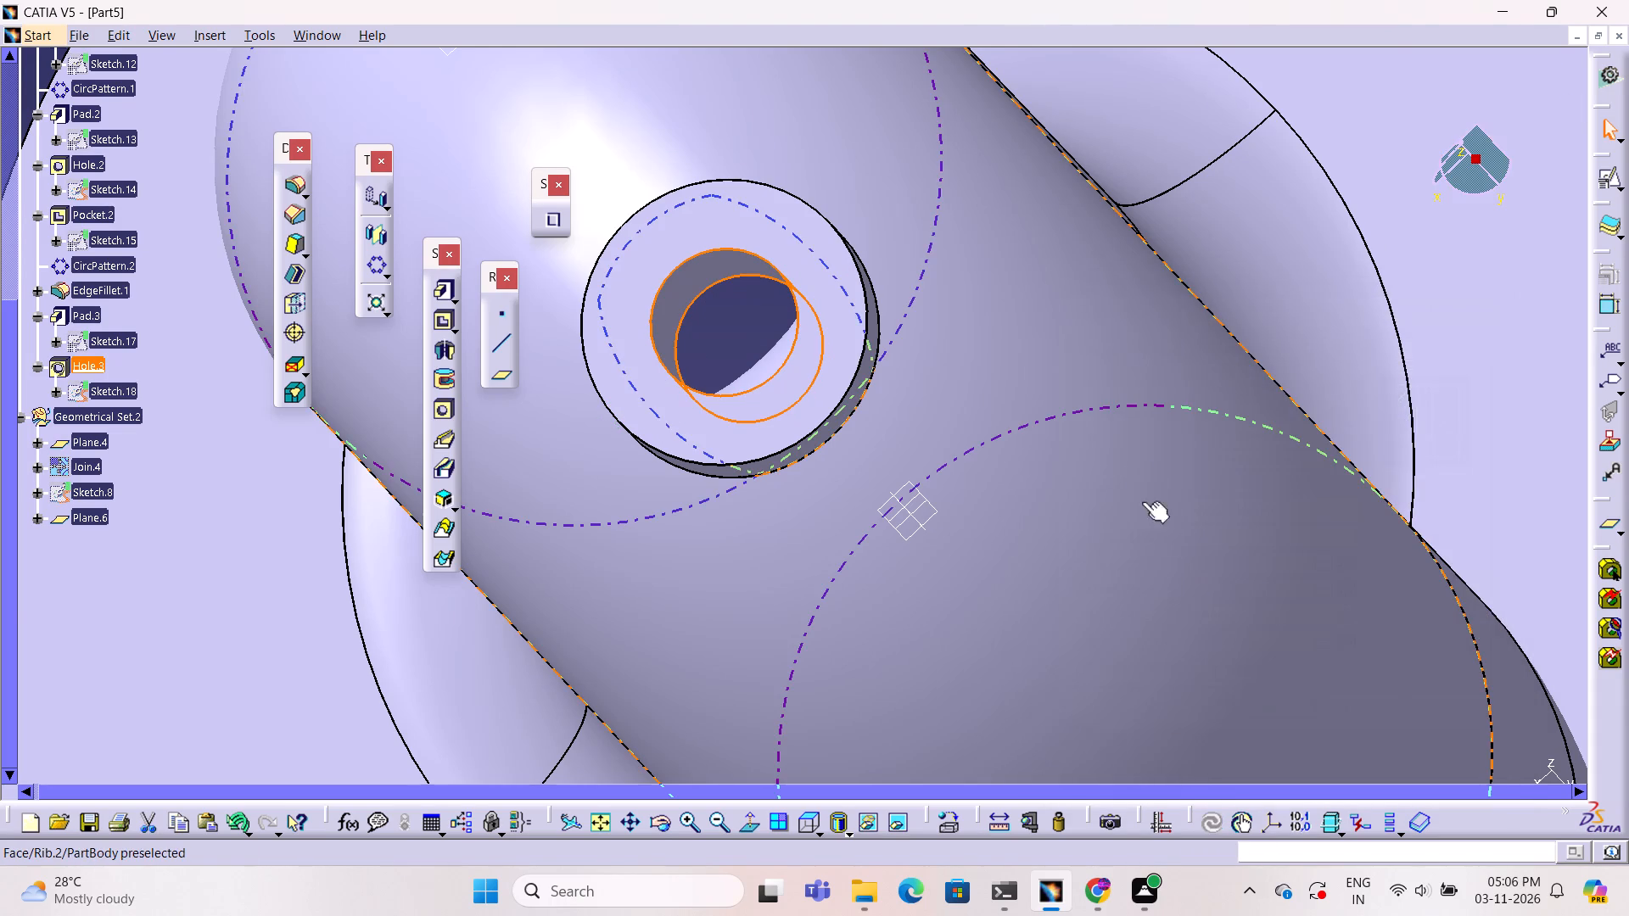
Examine the whole pipe from several angles, including the drilled boss on the bend and both end flanges.
{"action": "middle_click_drag", "start_coordinate": [1002, 316], "coordinate": [981, 485], "text": "ctrl"}
{"action": "left_click", "coordinate": [1158, 466]}
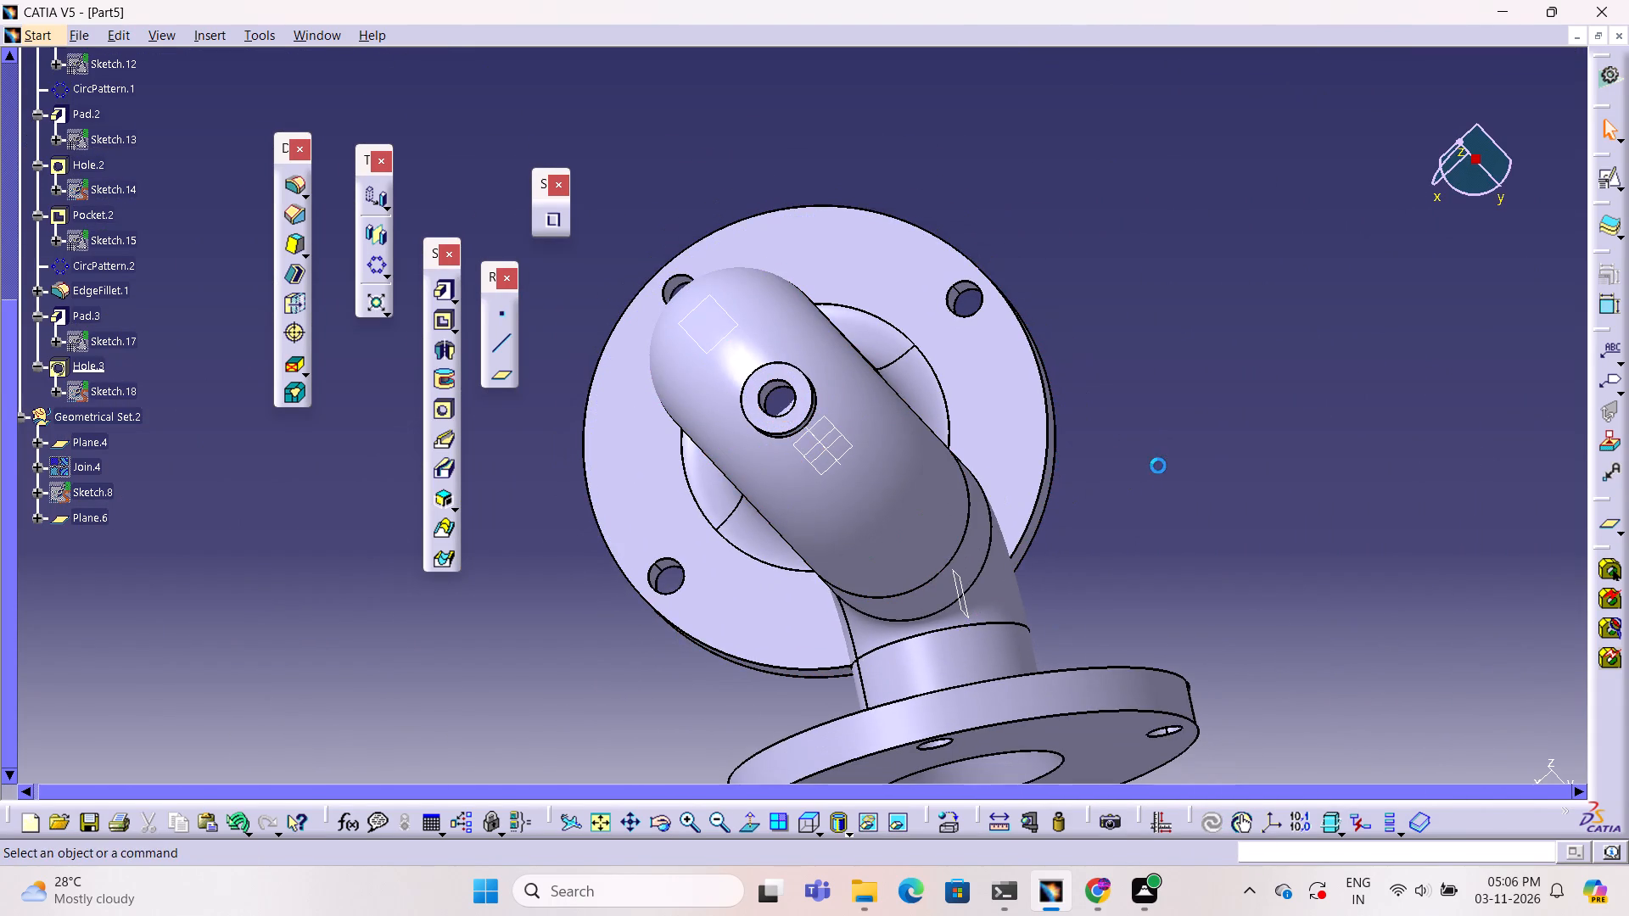
{"action": "middle_click_drag", "start_coordinate": [1158, 465], "coordinate": [1090, 605], "text": "ctrl"}
{"action": "right_click_drag", "start_coordinate": [1158, 465], "coordinate": [1090, 605], "text": "ctrl"}
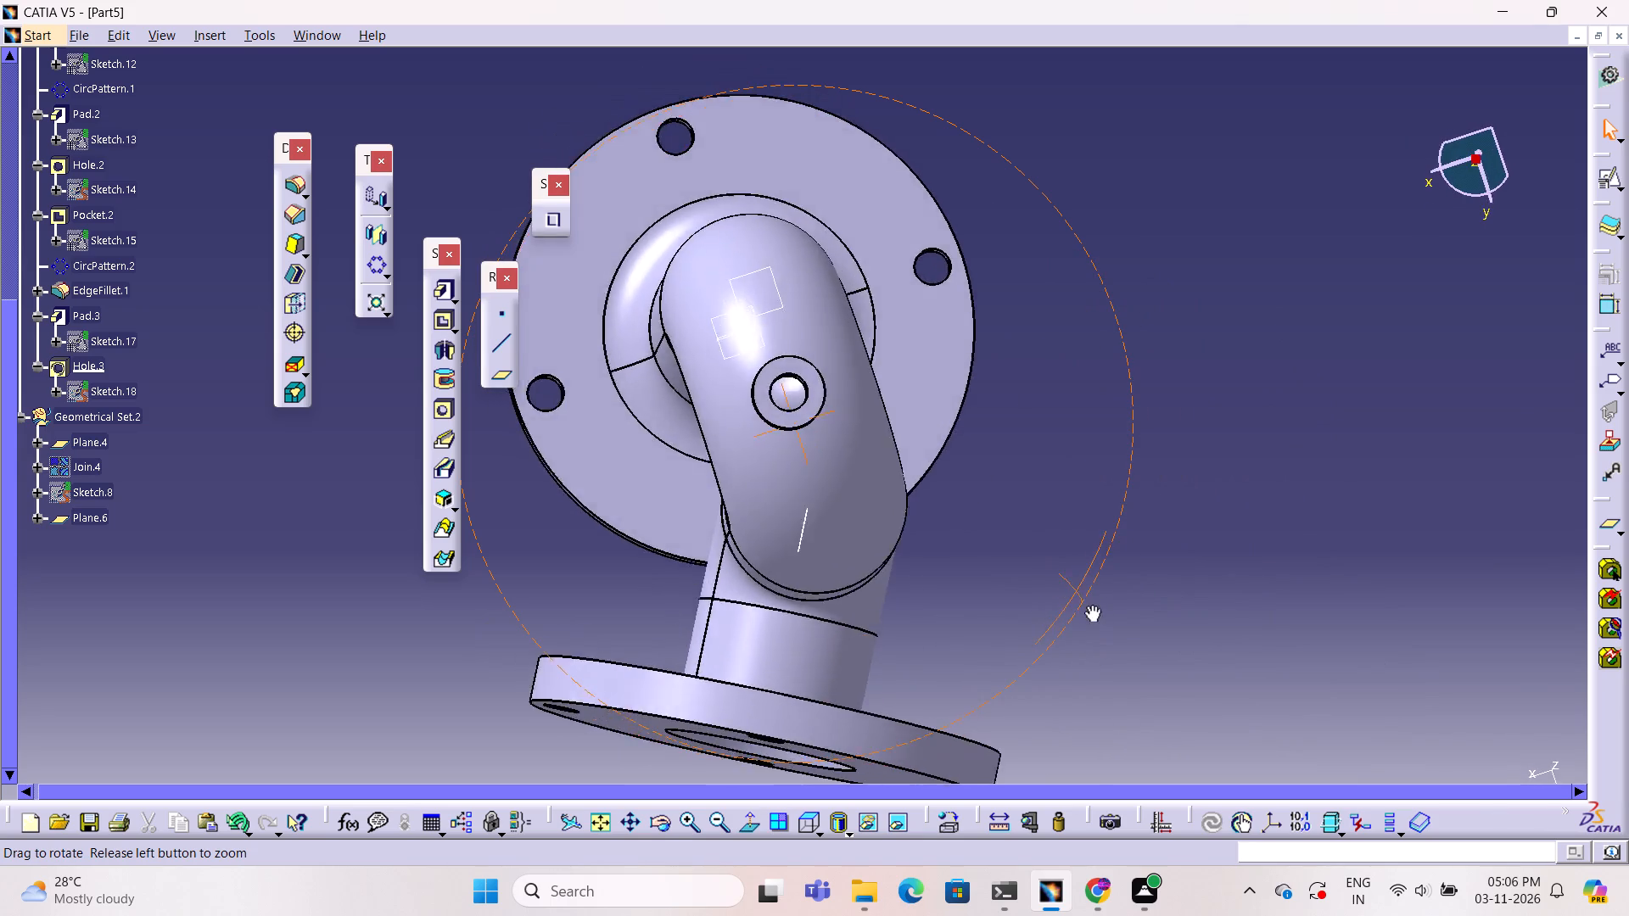
{"action": "middle_click_drag", "start_coordinate": [1090, 605], "coordinate": [1108, 557], "text": "ctrl"}
{"action": "right_click_drag", "start_coordinate": [1090, 605], "coordinate": [1108, 557], "text": "ctrl"}
{"action": "left_click", "coordinate": [1118, 555]}
{"action": "middle_click_drag", "start_coordinate": [1122, 544], "coordinate": [1127, 520], "text": "ctrl"}
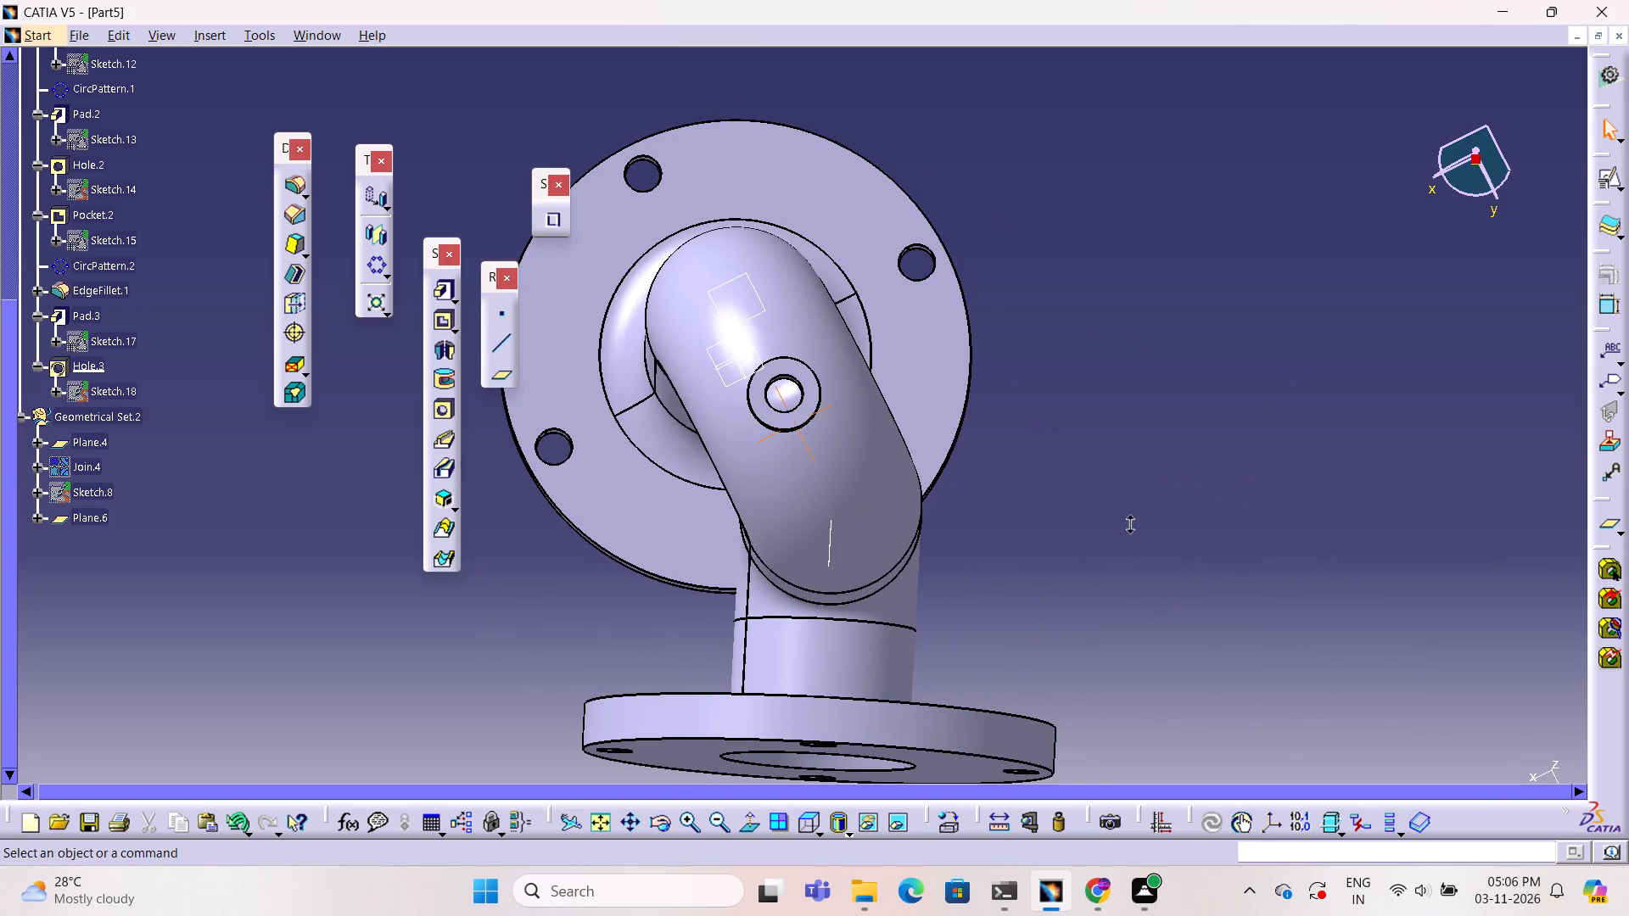
{"action": "middle_click_drag", "start_coordinate": [1127, 520], "coordinate": [1108, 578], "text": "ctrl"}
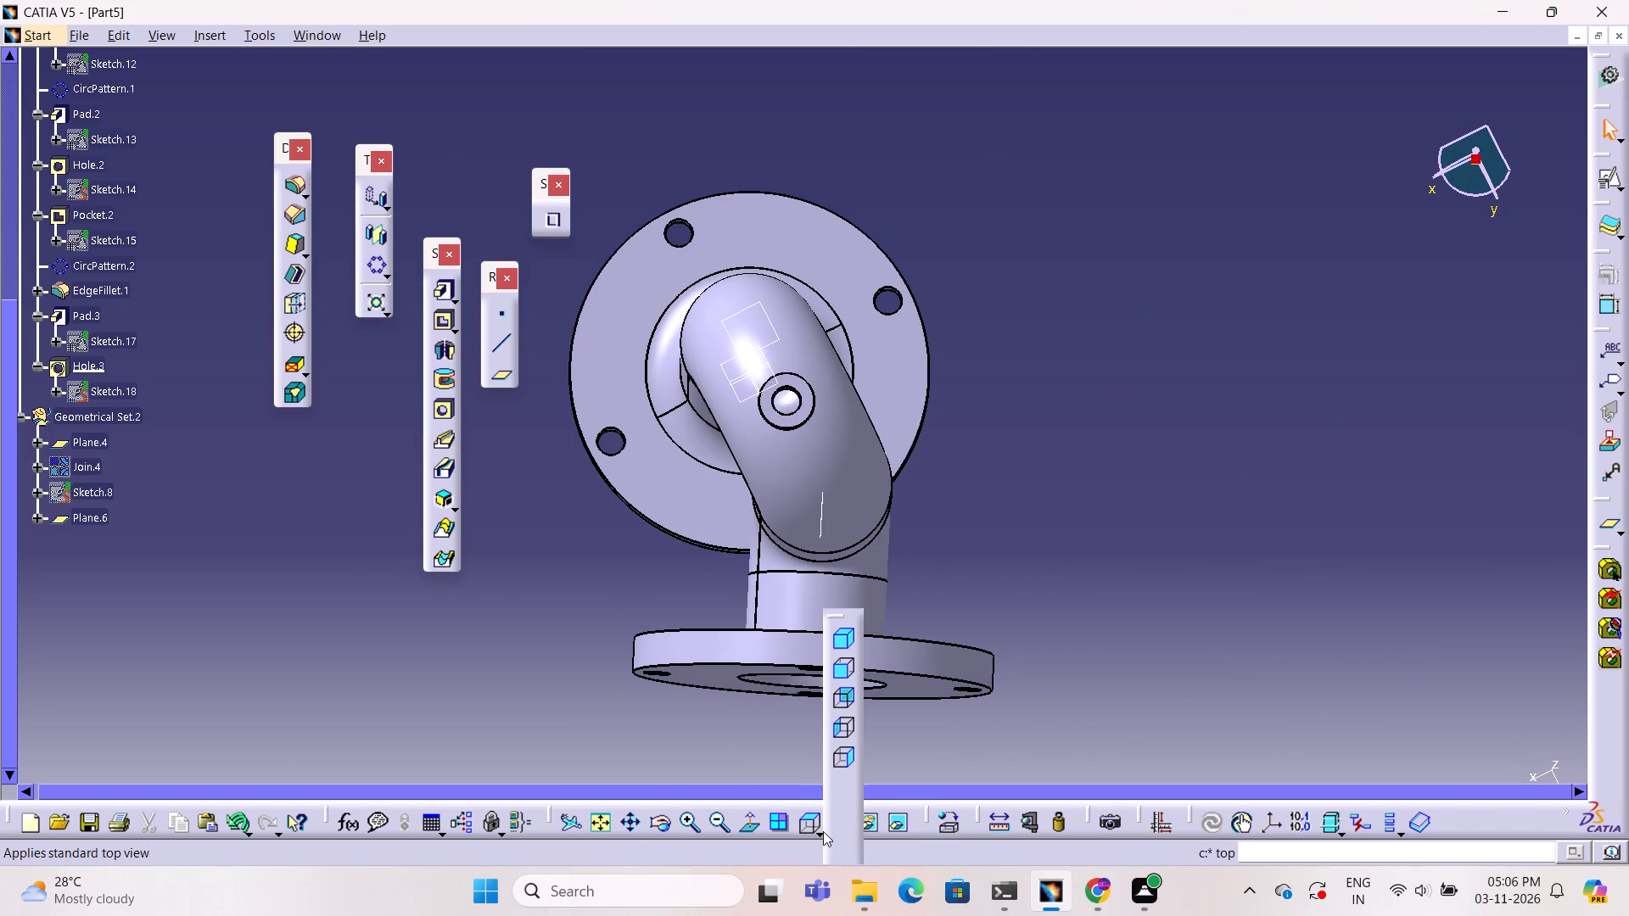
Examine the whole flanged pipe in isometric view and from a slightly rotated angle.
{"action": "left_click", "coordinate": [823, 831]}
{"action": "left_click", "coordinate": [842, 634]}
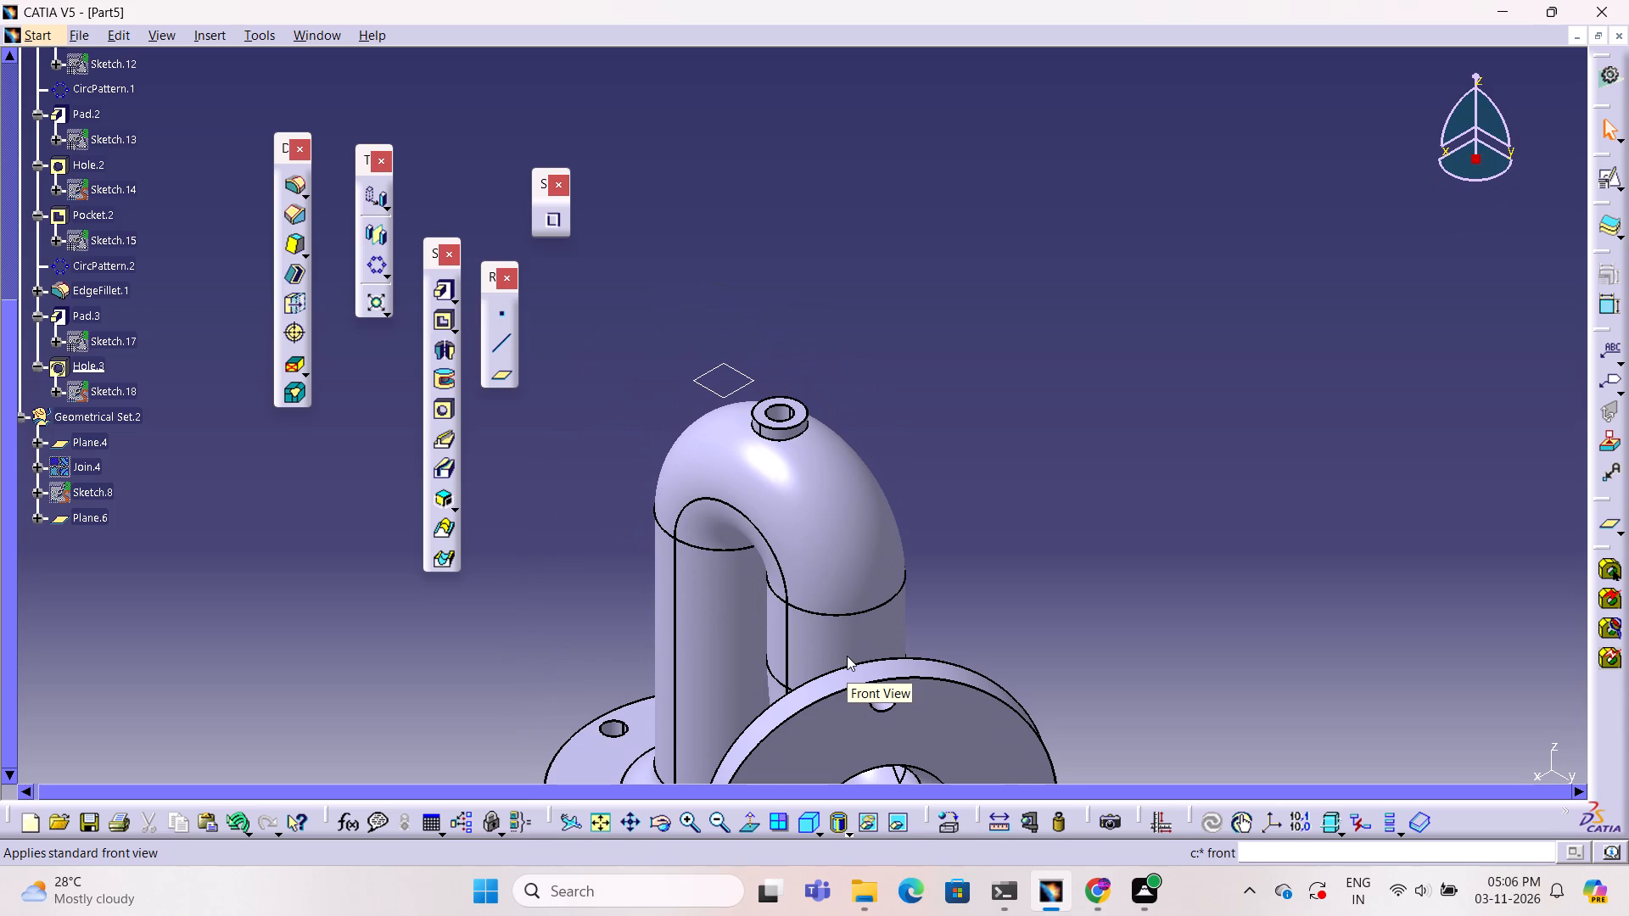
{"action": "middle_click_drag", "start_coordinate": [1020, 361], "coordinate": [1015, 480], "text": "ctrl"}
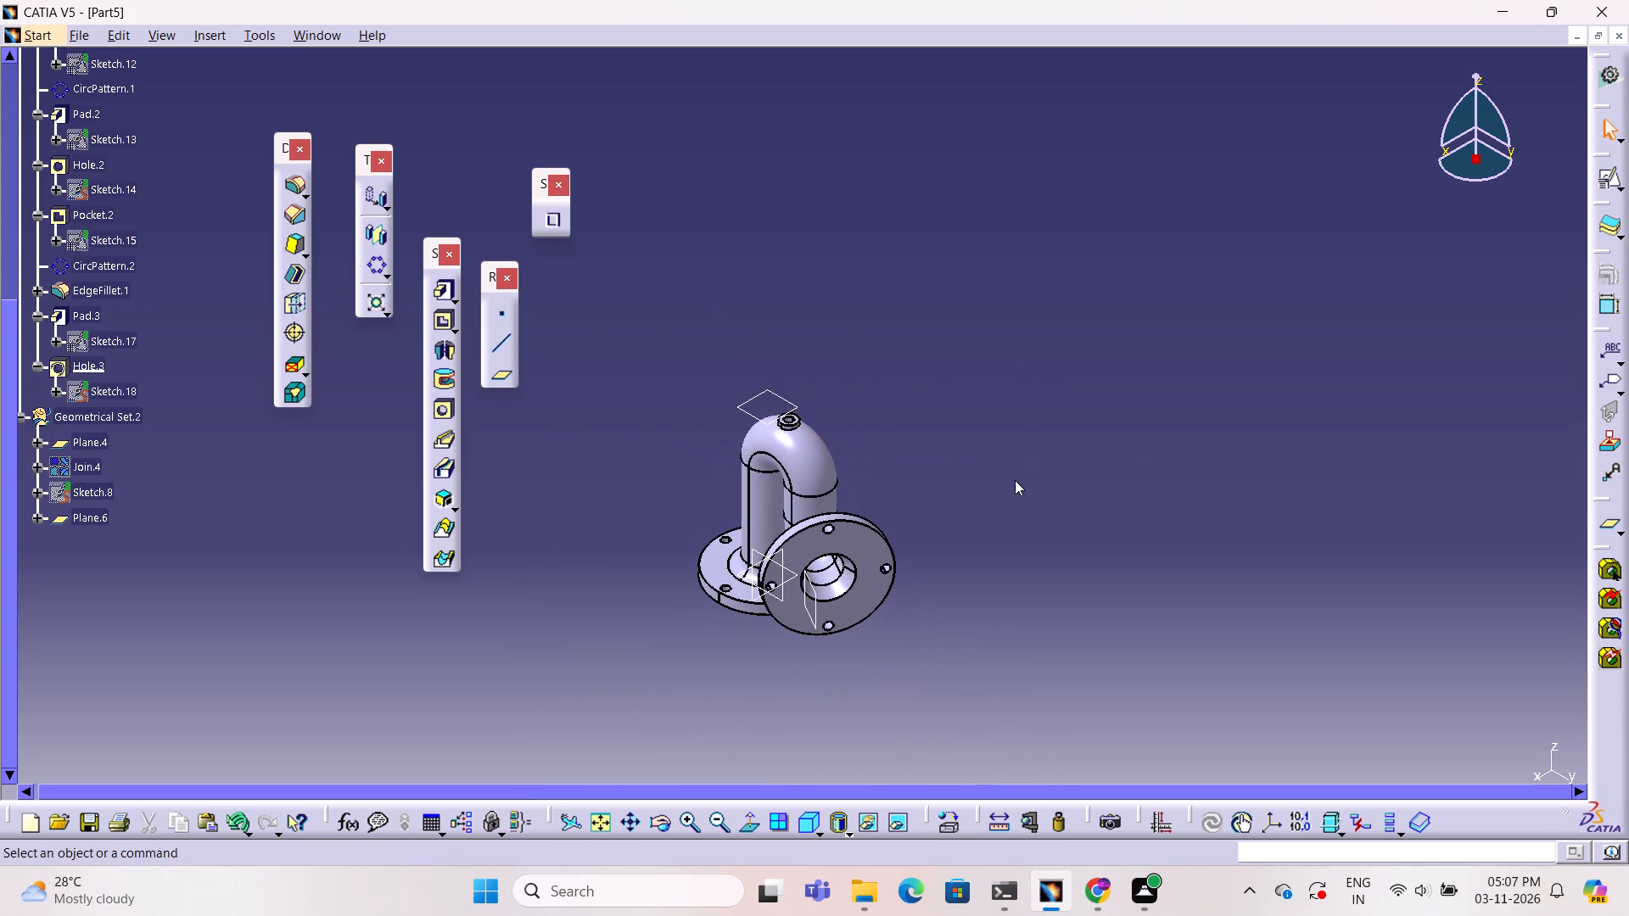
{"action": "middle_click_drag", "start_coordinate": [1015, 480], "coordinate": [1097, 480], "text": "ctrl"}
{"action": "right_click_drag", "start_coordinate": [1015, 480], "coordinate": [1097, 480], "text": "ctrl"}
{"action": "right_click", "coordinate": [1097, 480]}
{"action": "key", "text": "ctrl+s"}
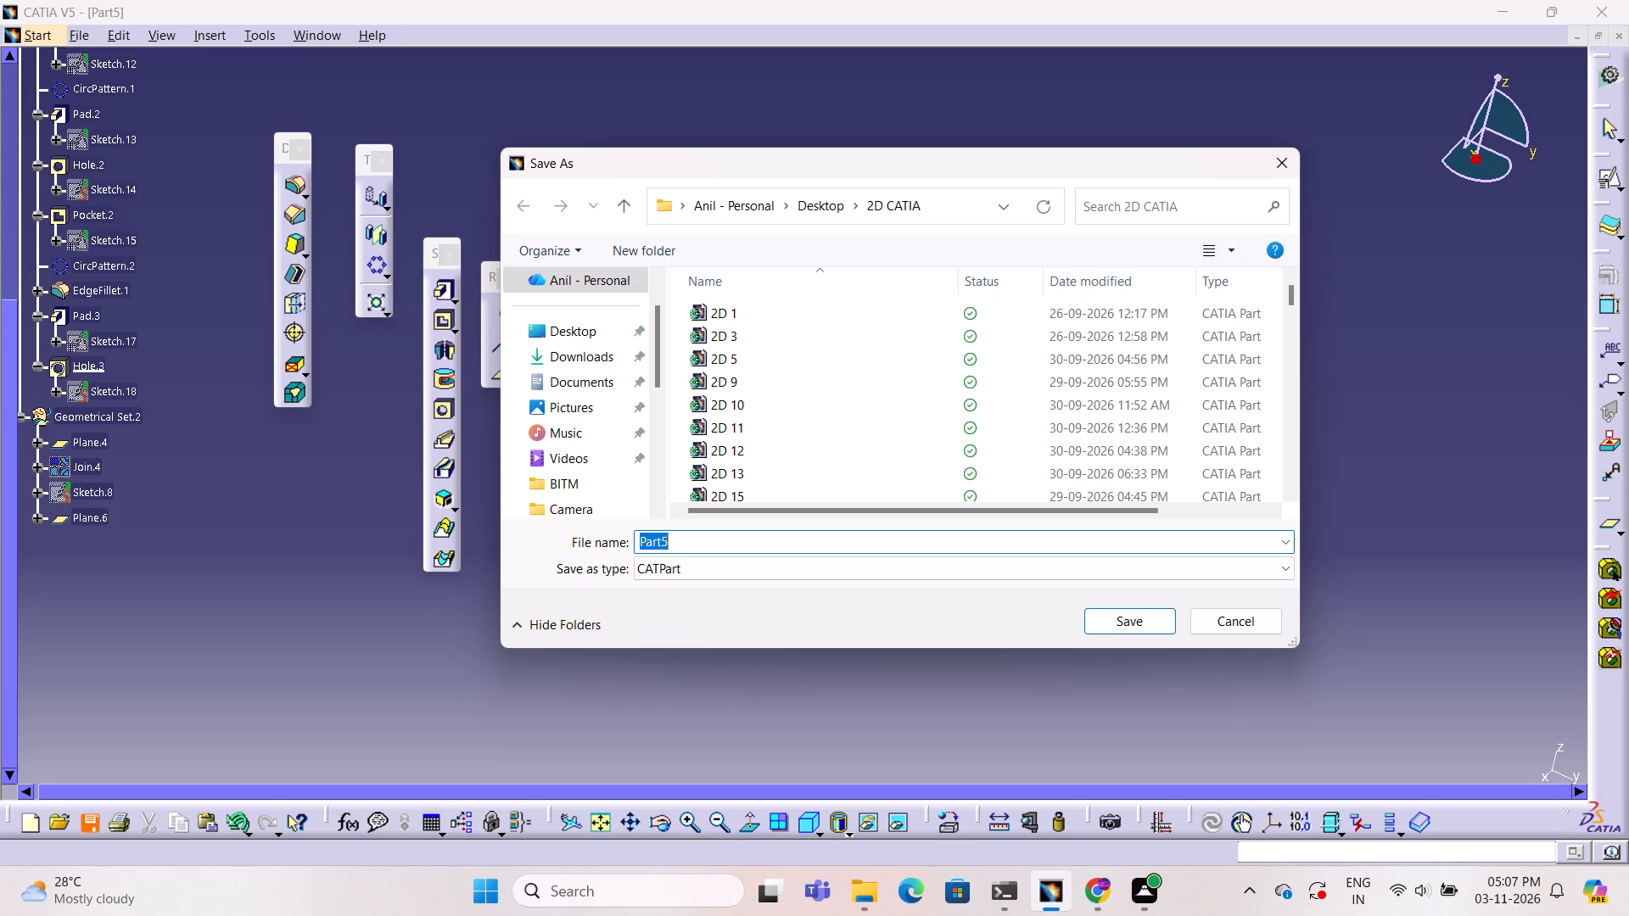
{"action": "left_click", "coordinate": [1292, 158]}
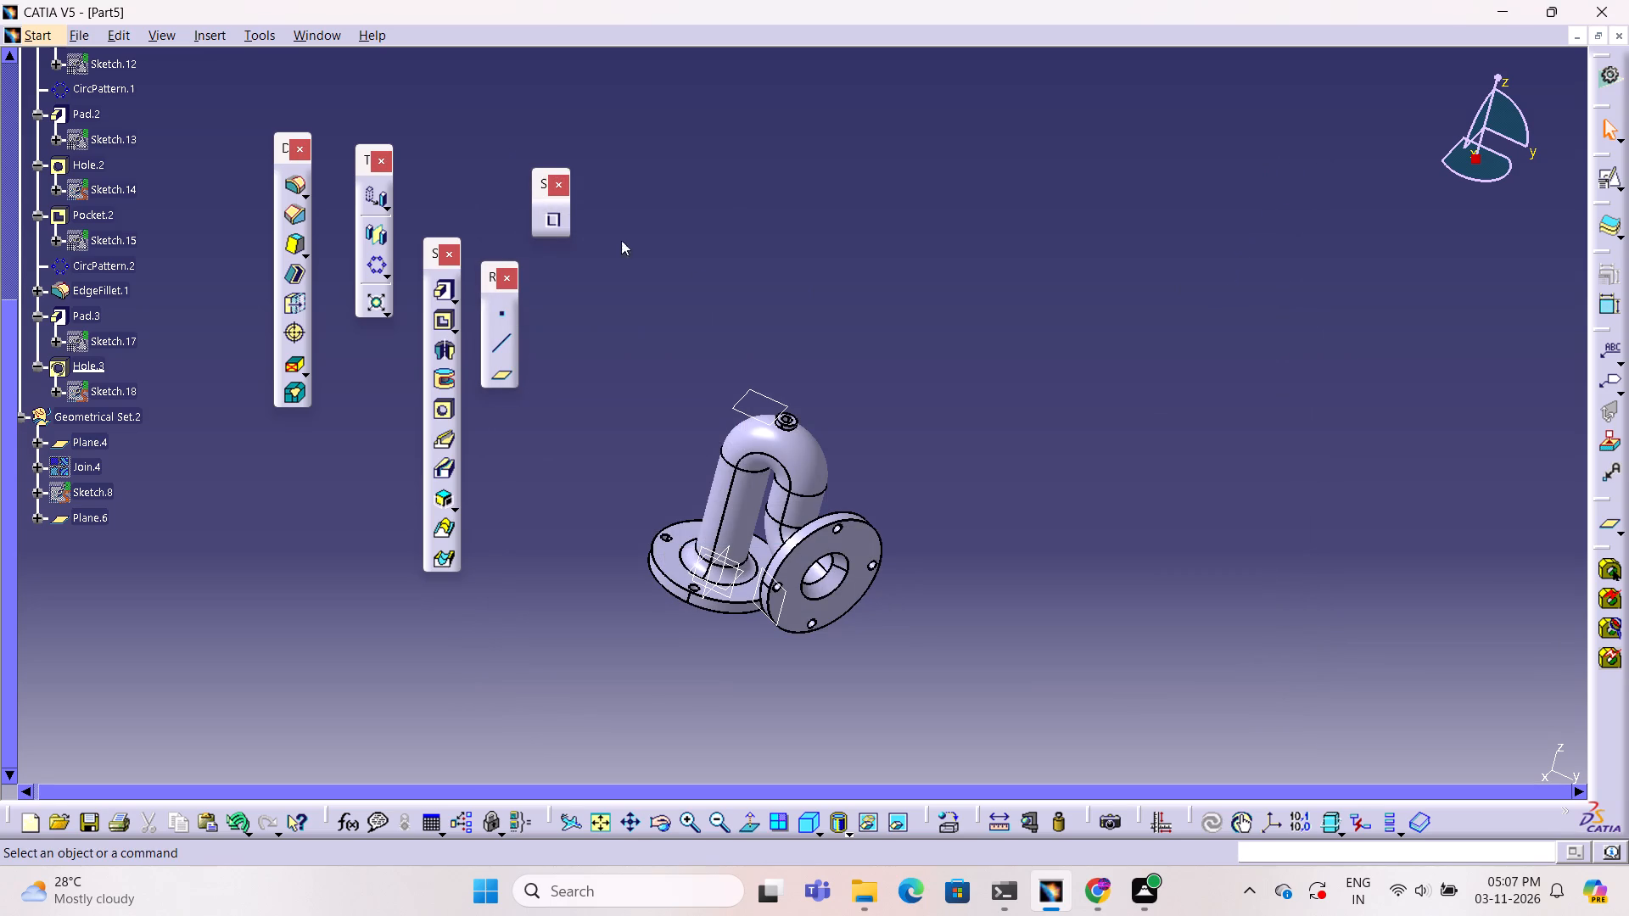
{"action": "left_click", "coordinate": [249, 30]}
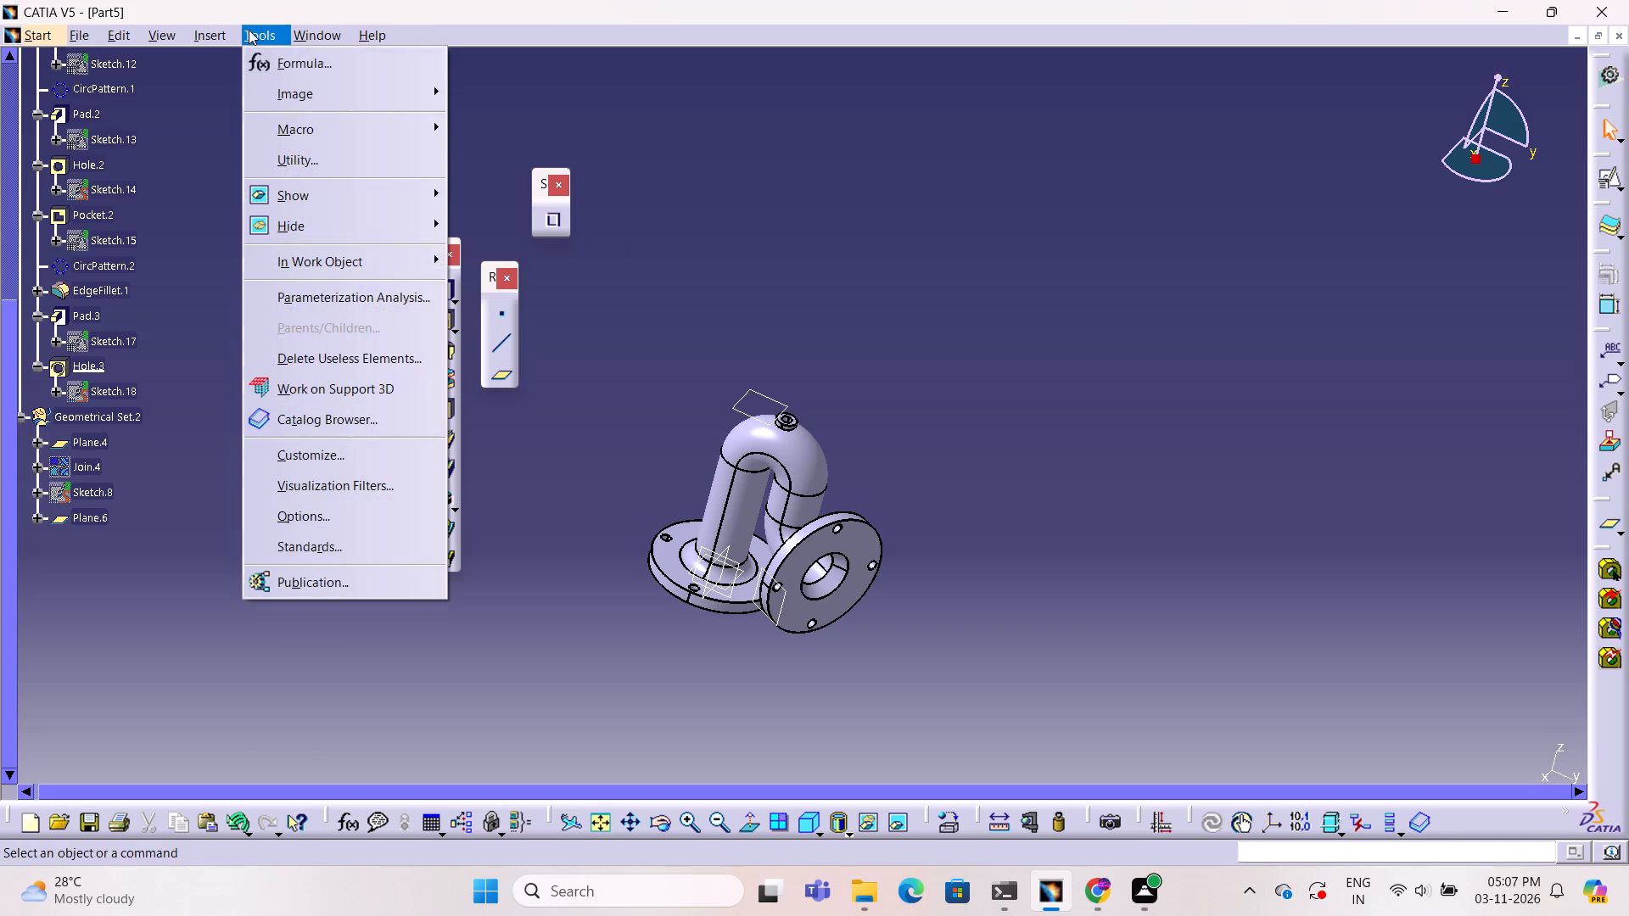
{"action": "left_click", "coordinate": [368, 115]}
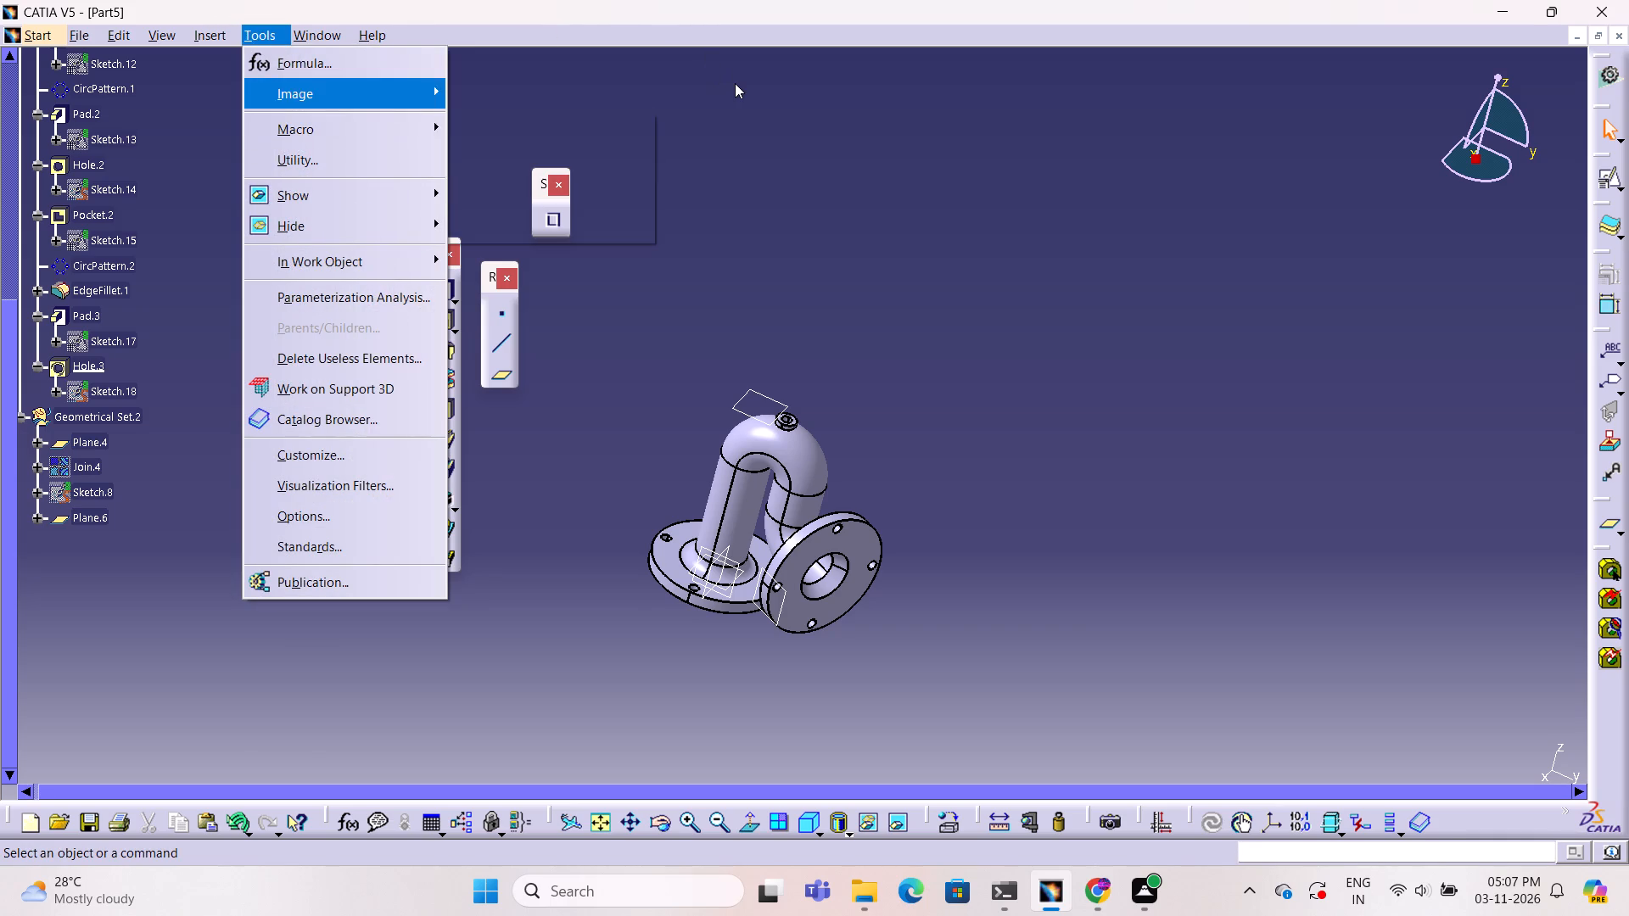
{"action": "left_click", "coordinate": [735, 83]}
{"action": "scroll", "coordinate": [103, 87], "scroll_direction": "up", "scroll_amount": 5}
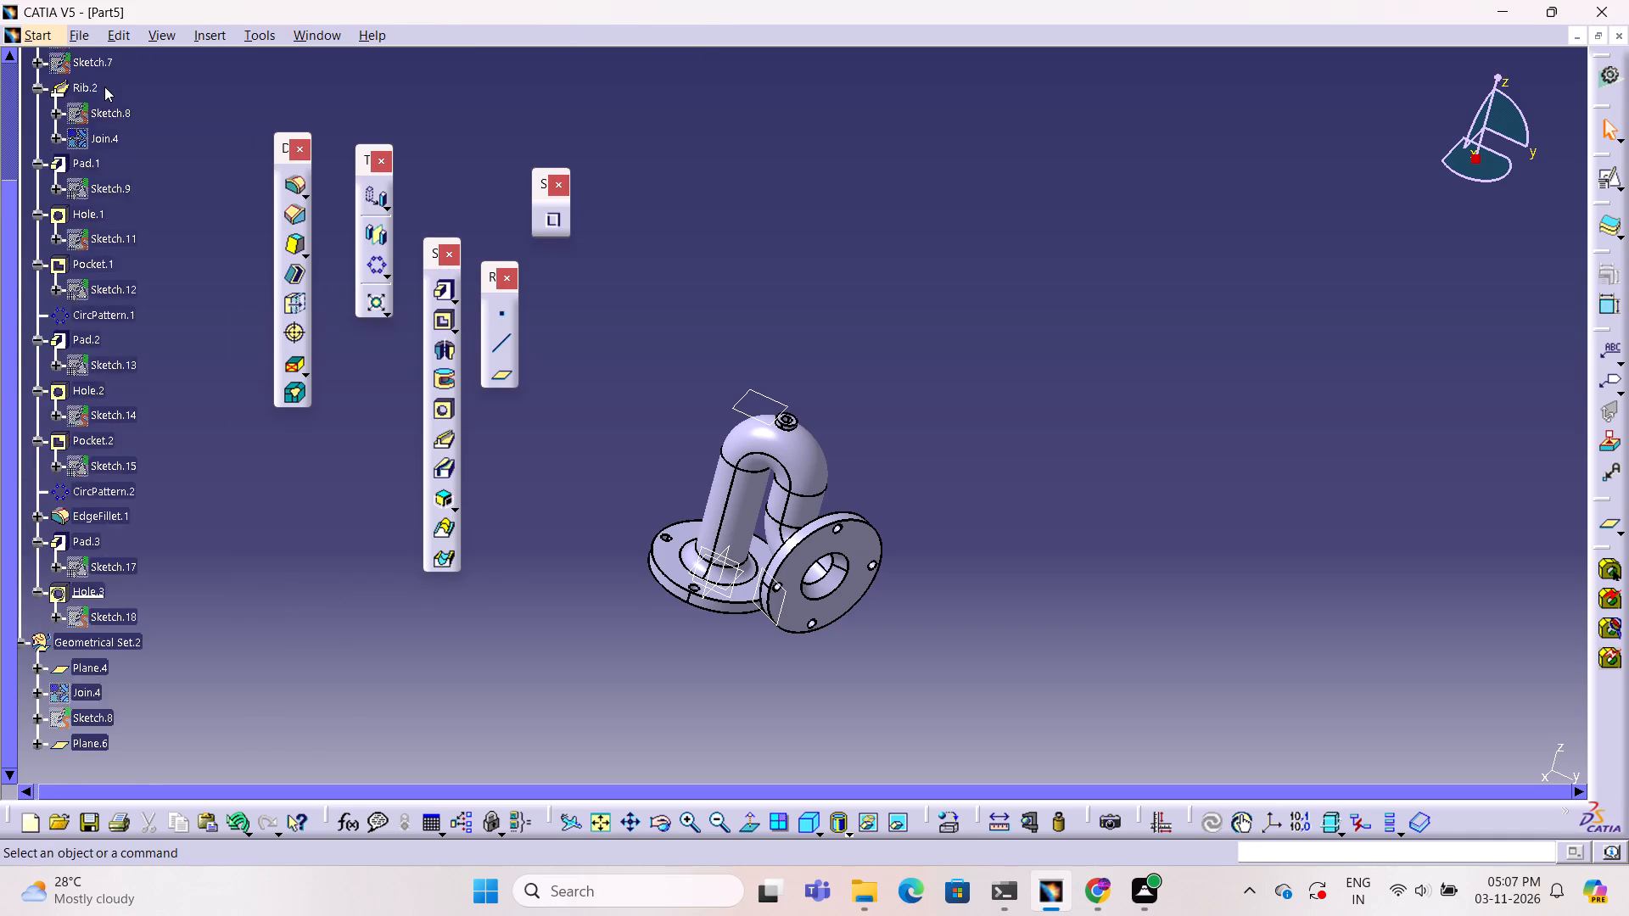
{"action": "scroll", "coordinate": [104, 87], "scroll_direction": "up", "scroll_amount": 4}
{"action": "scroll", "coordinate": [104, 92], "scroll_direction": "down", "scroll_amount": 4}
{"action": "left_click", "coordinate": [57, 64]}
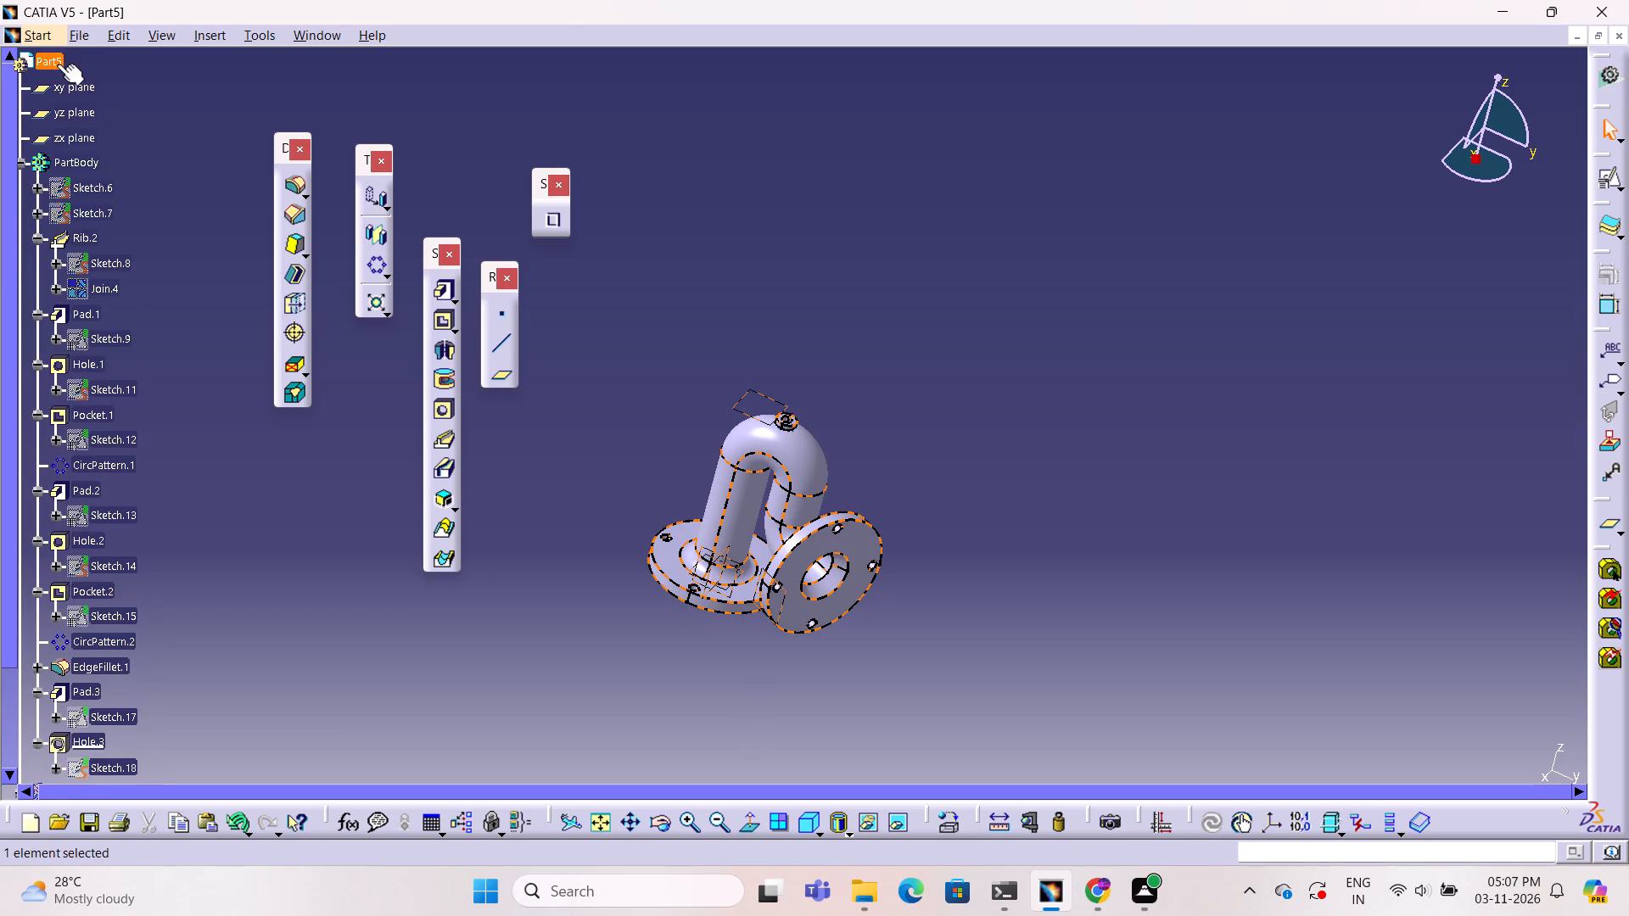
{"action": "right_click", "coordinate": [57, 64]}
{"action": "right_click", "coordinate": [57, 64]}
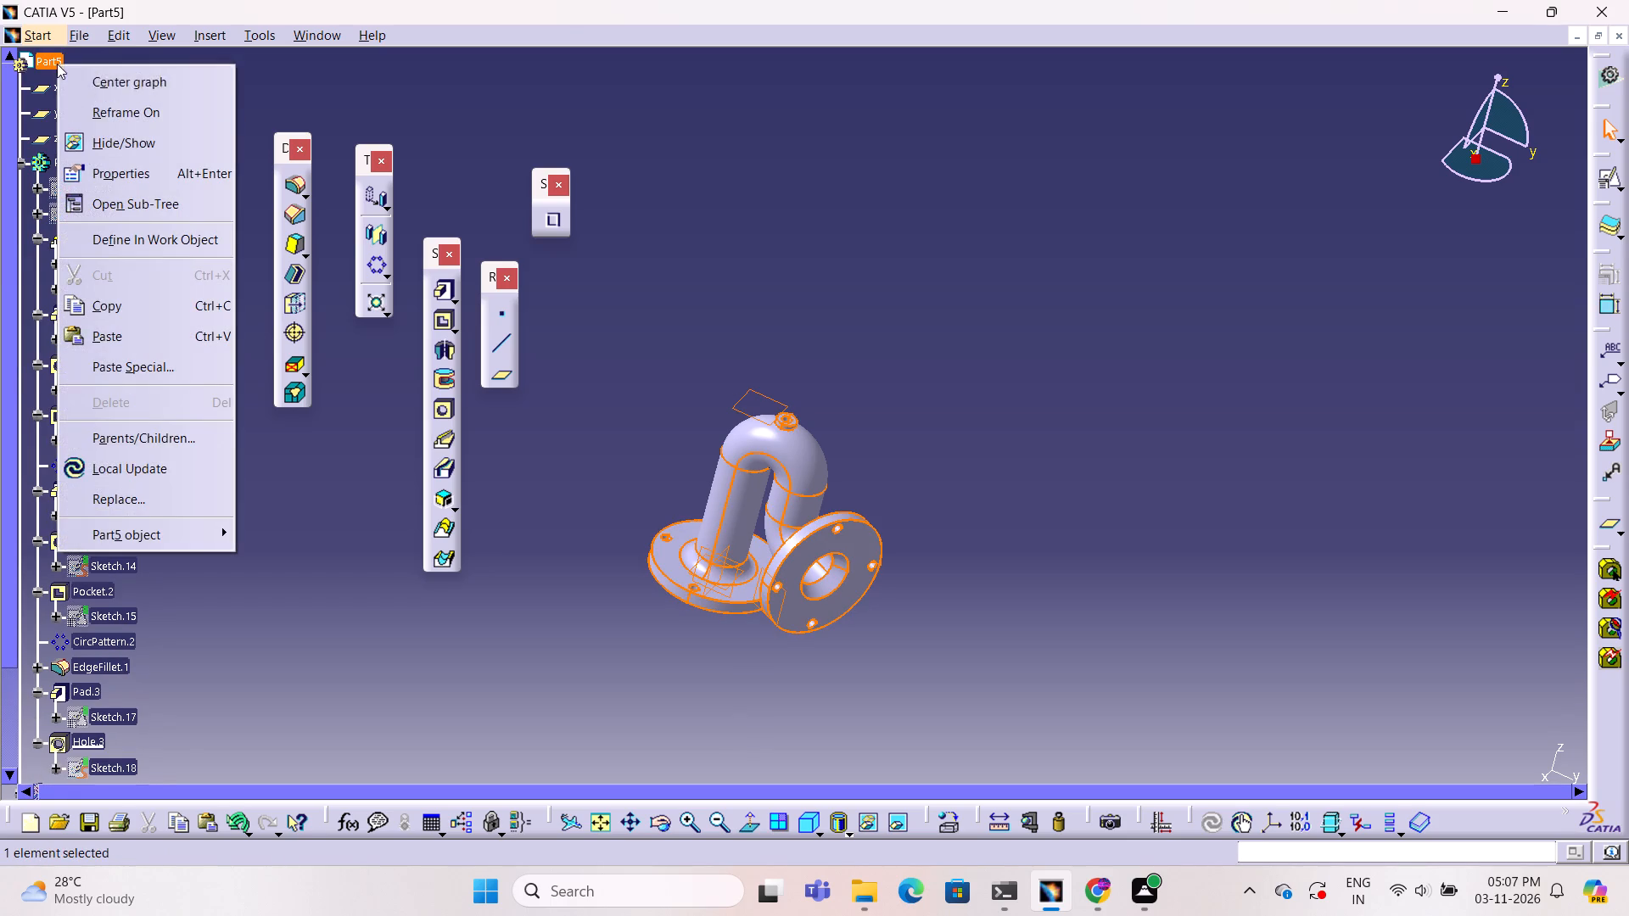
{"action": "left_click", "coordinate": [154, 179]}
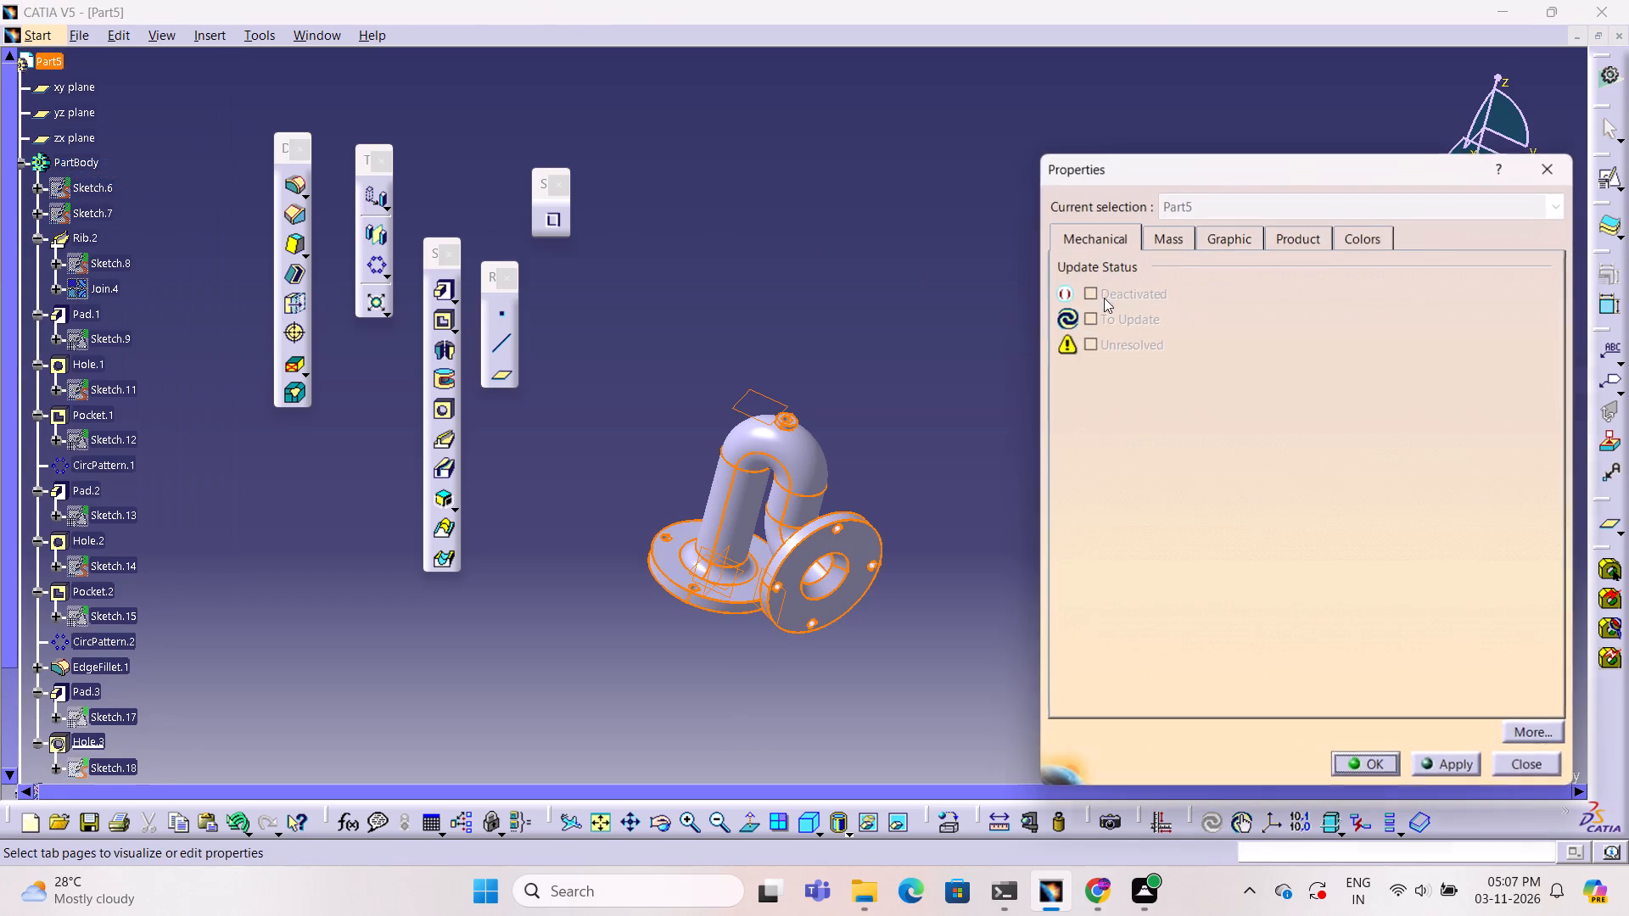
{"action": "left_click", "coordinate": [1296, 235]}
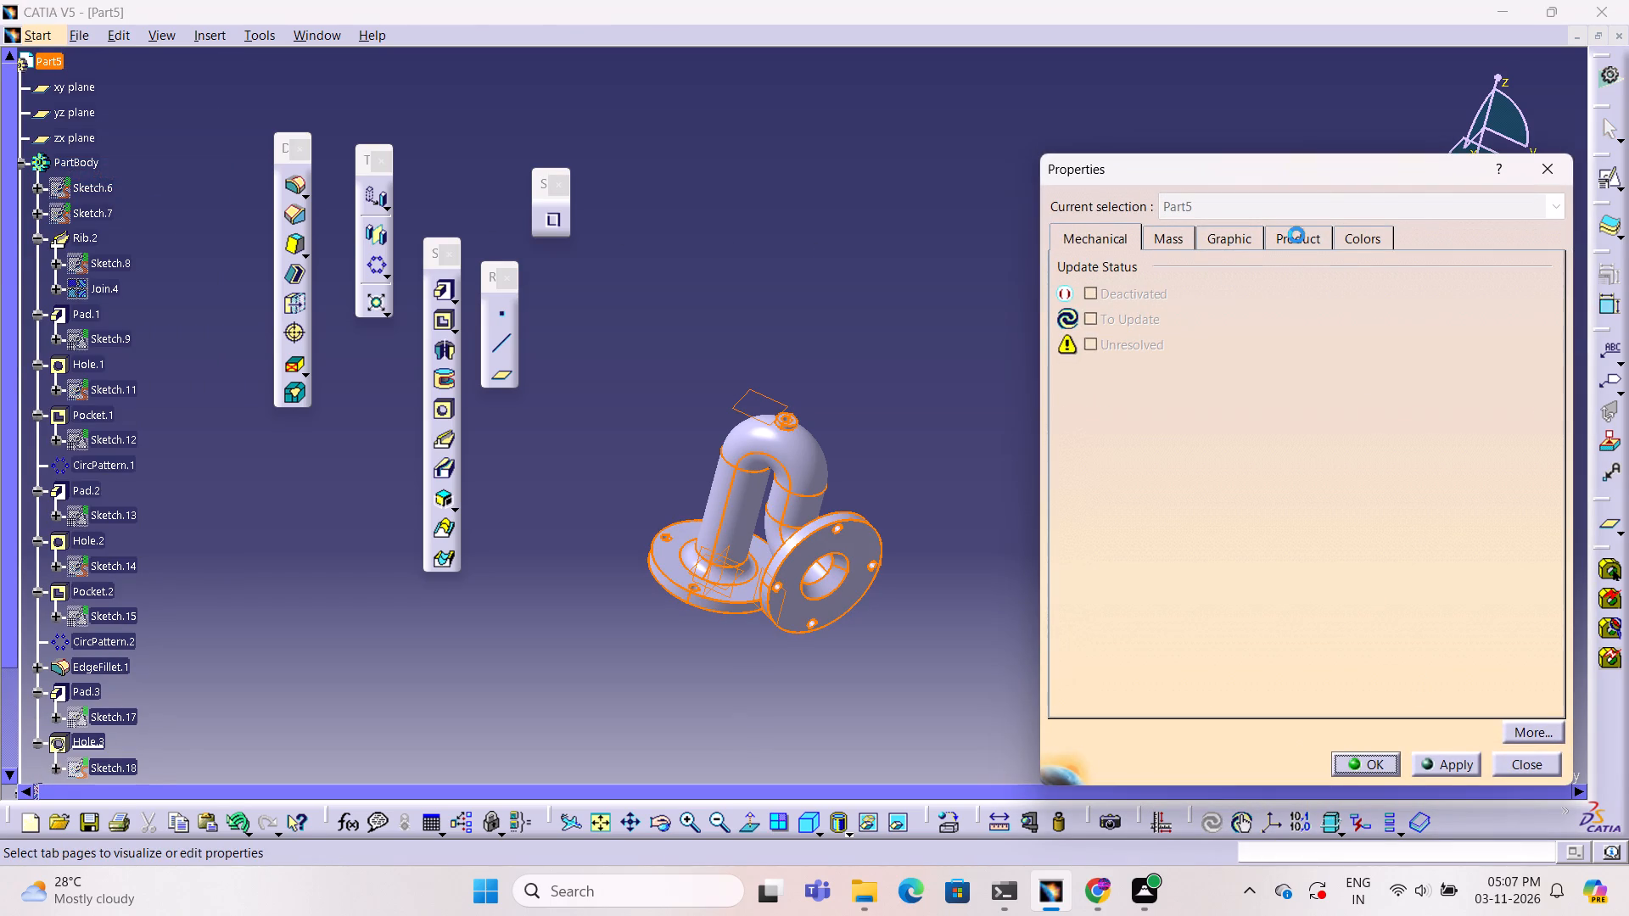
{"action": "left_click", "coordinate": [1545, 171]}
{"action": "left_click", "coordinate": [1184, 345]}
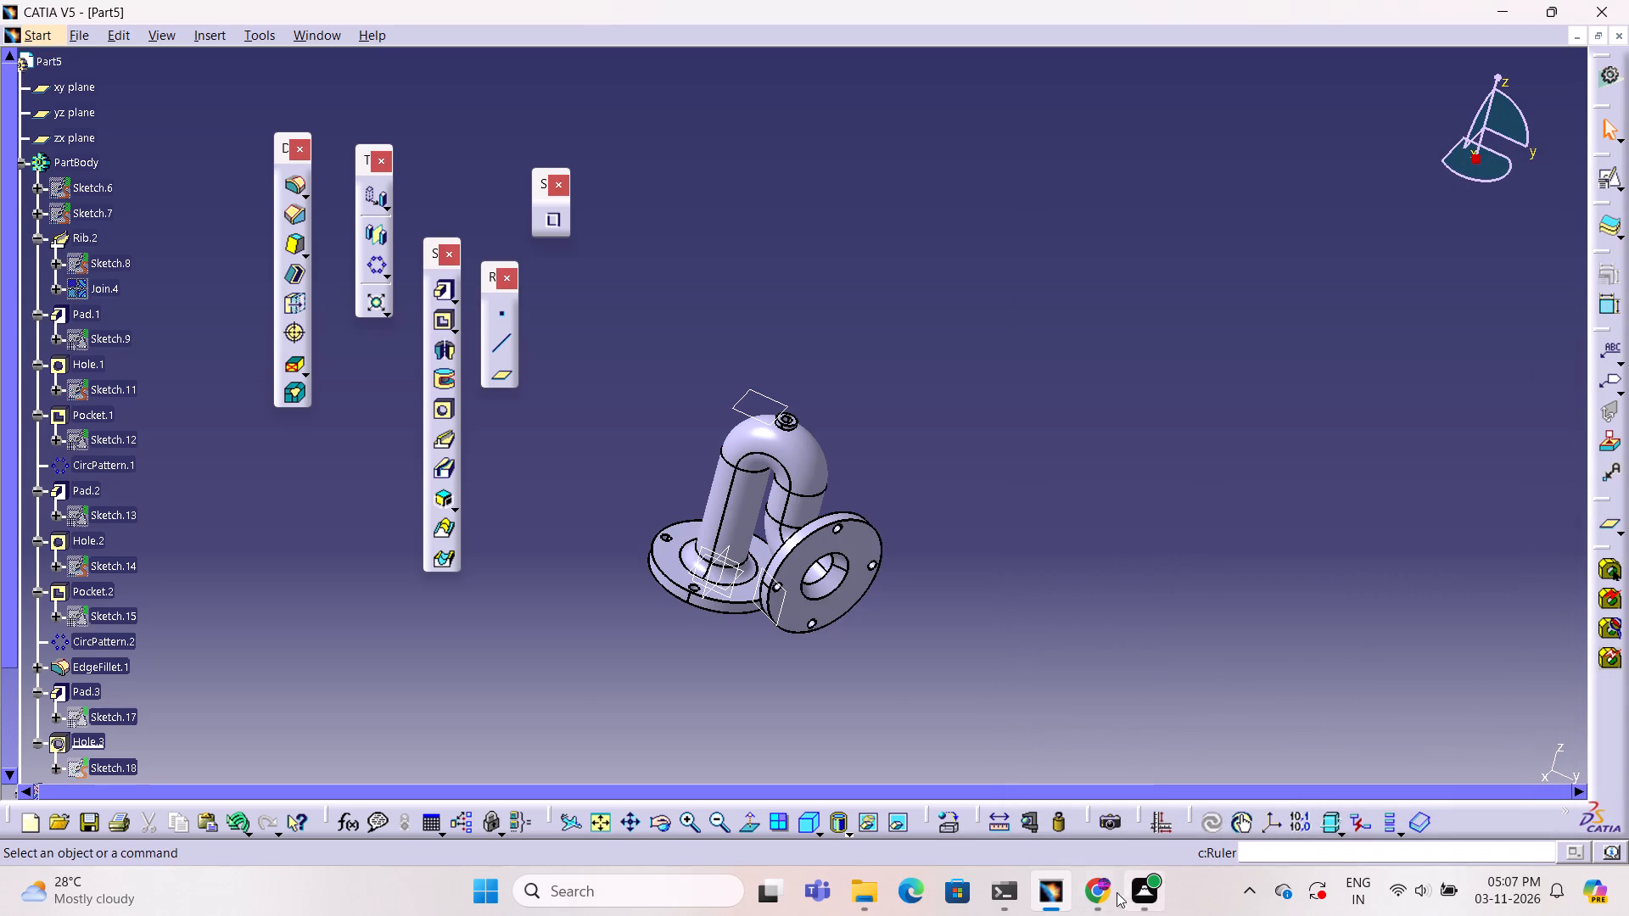
Switch to Chrome and copy the bracket drawing's title, without the "Title:" label, from the ChatGPT answer.
{"action": "left_click", "coordinate": [1086, 896]}
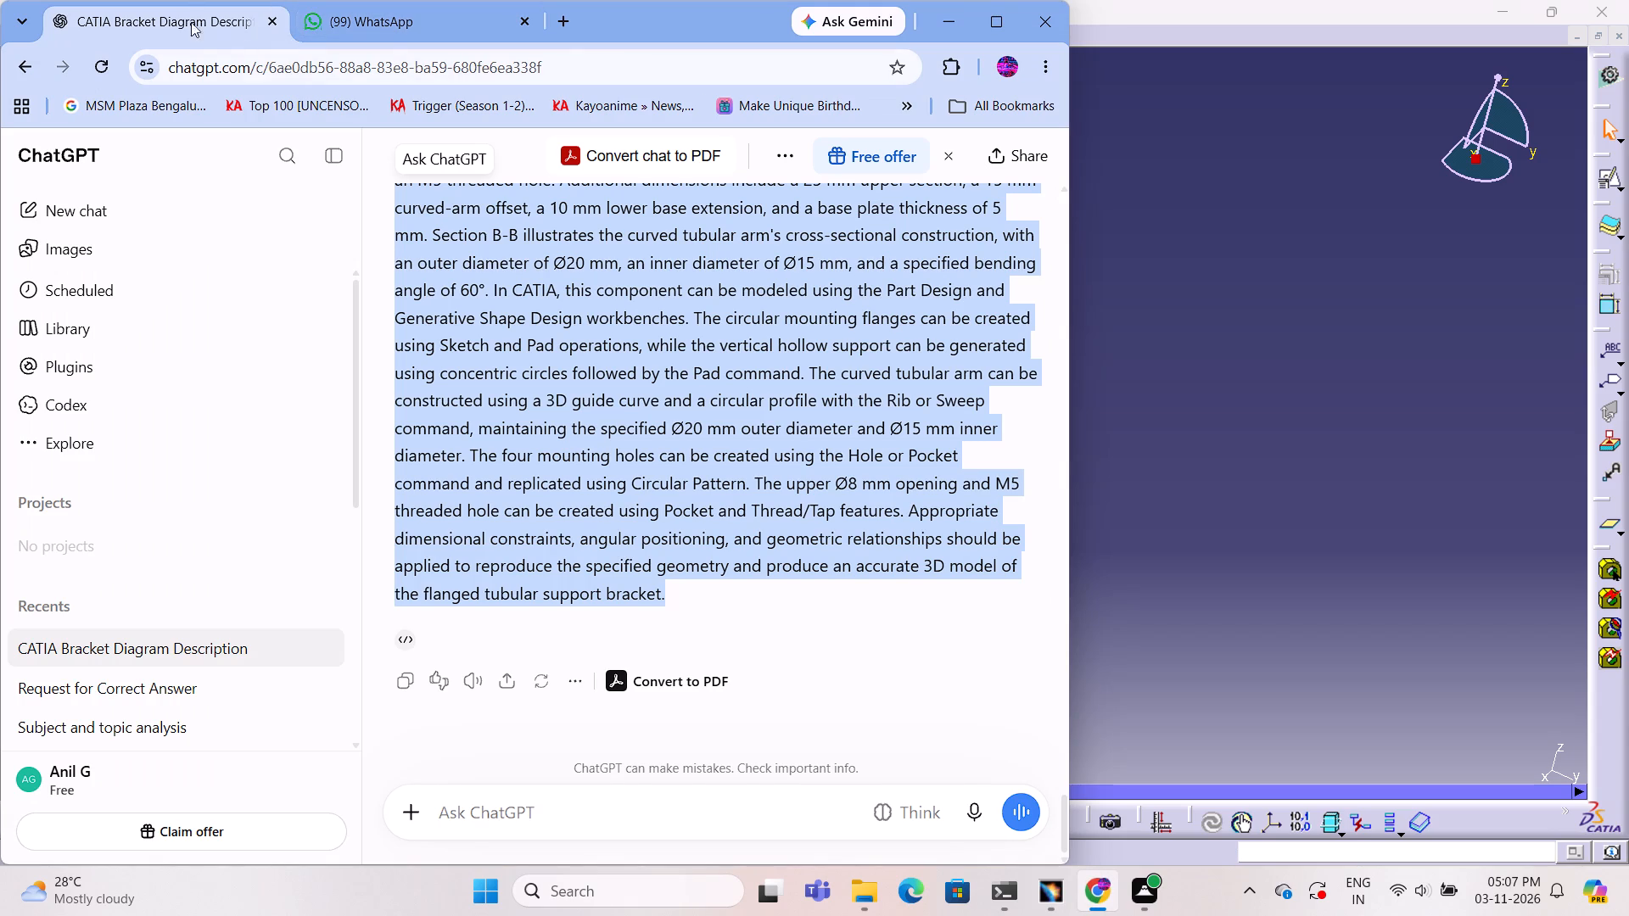
{"action": "scroll", "coordinate": [768, 500], "scroll_direction": "up", "scroll_amount": 6}
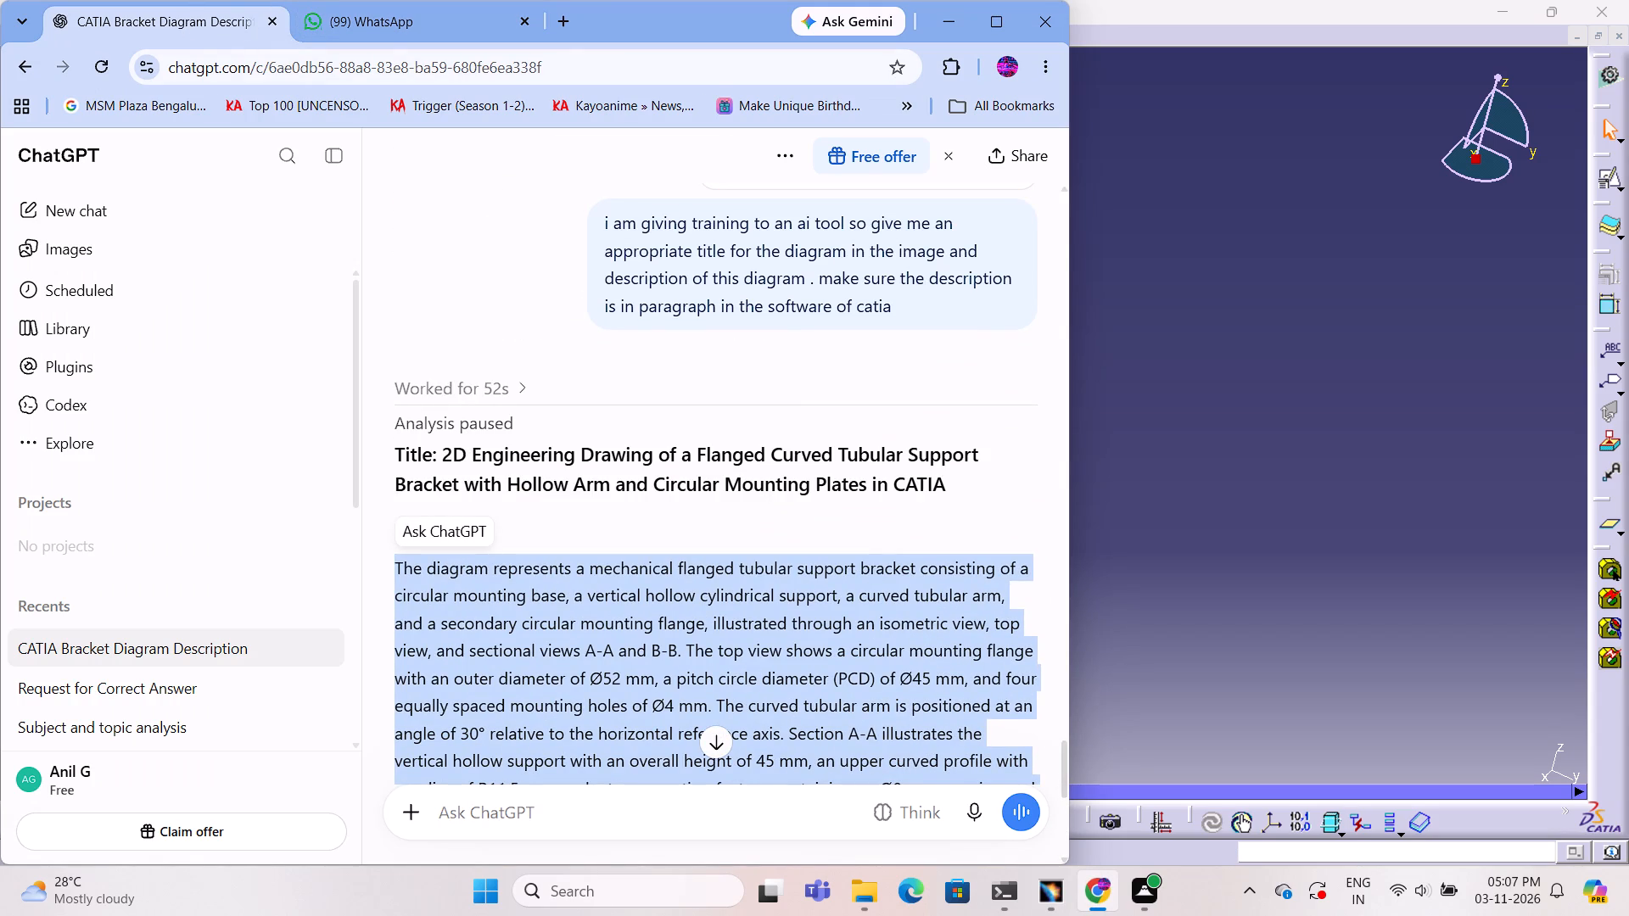
{"action": "left_click_drag", "start_coordinate": [444, 453], "coordinate": [944, 481]}
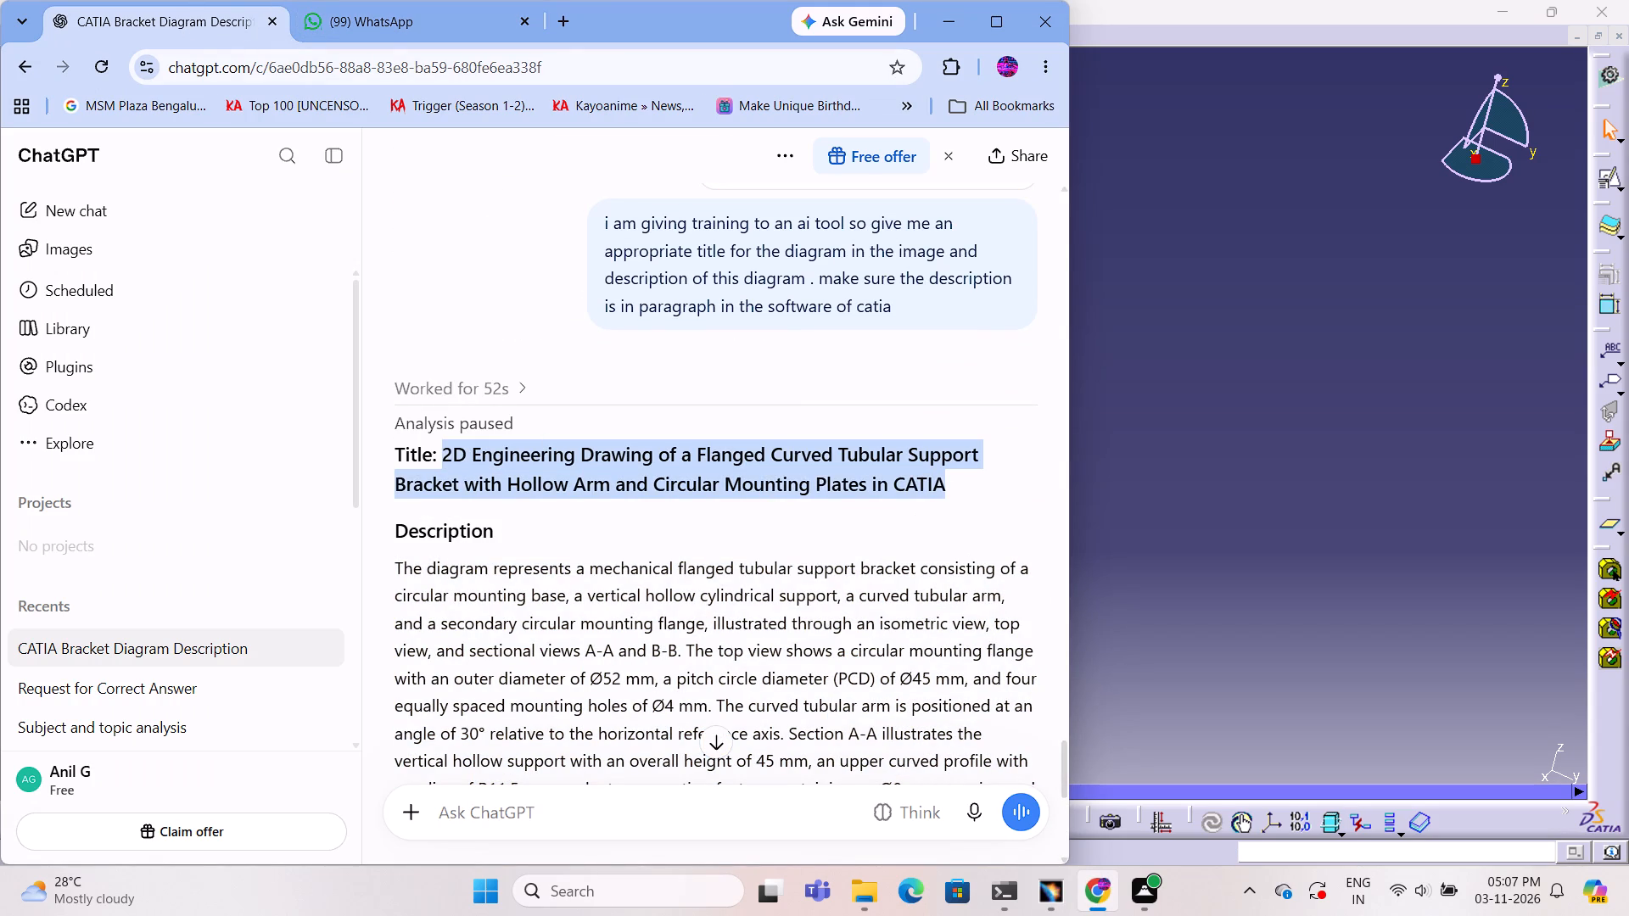
{"action": "key", "text": "ctrl+c"}
{"action": "left_click", "coordinate": [957, 11]}
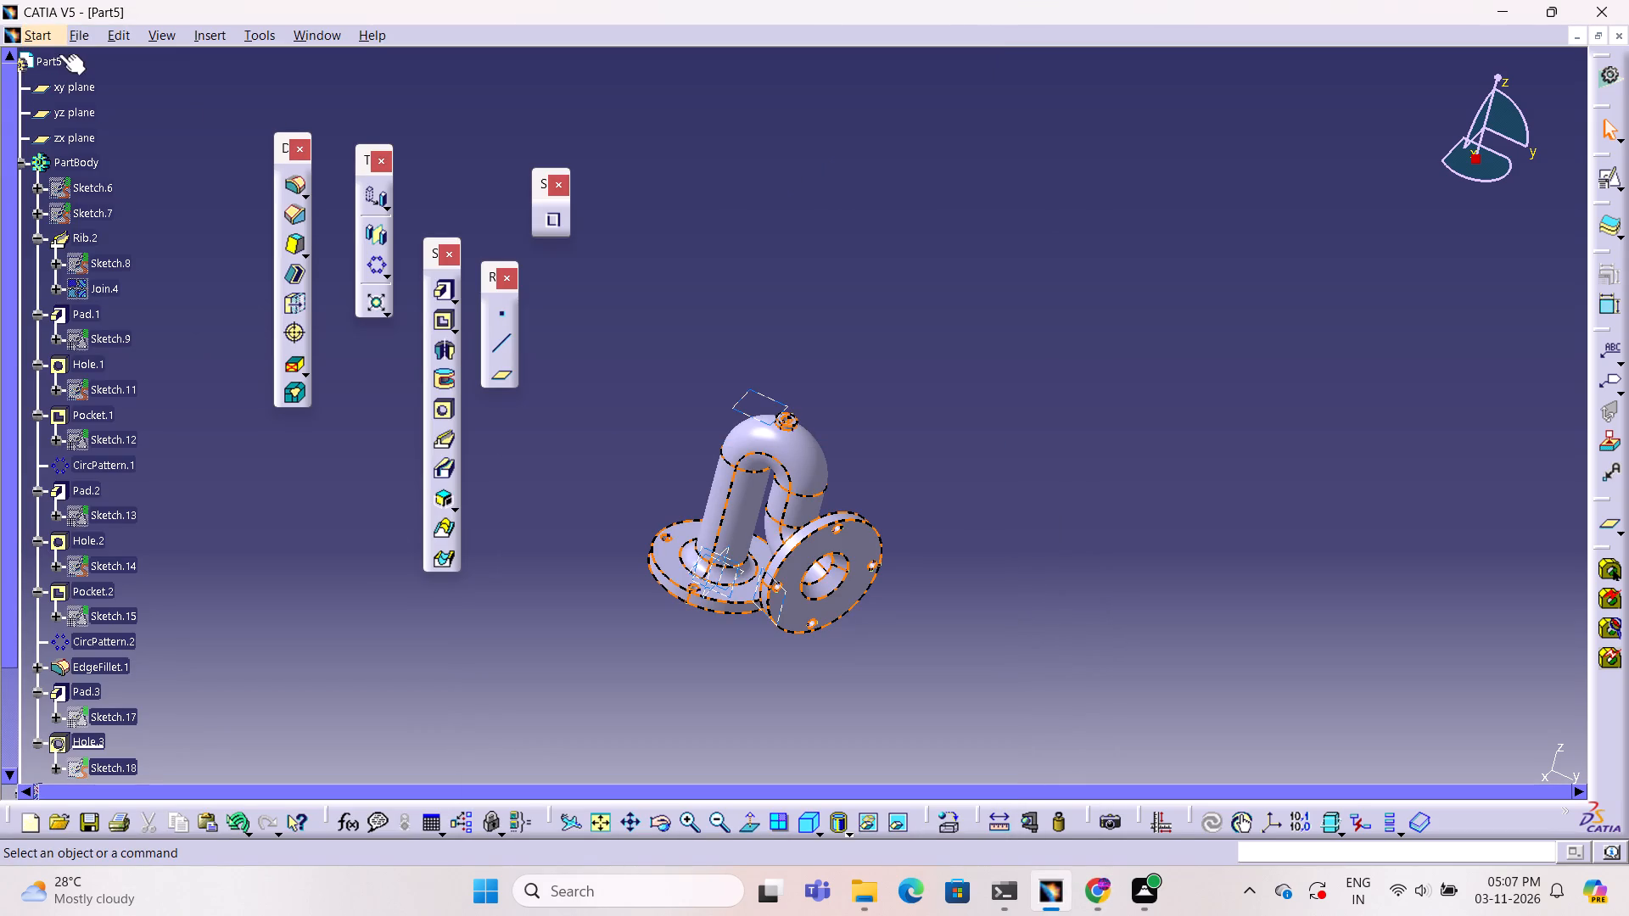
Set the part number to "2D Engineering Drawing of a Flanged Curved Tubular Support Bracket with Hollow Arm and Circular Mounting Plates in CATIA" and apply it.
{"action": "right_click", "coordinate": [48, 56]}
{"action": "right_click", "coordinate": [48, 56]}
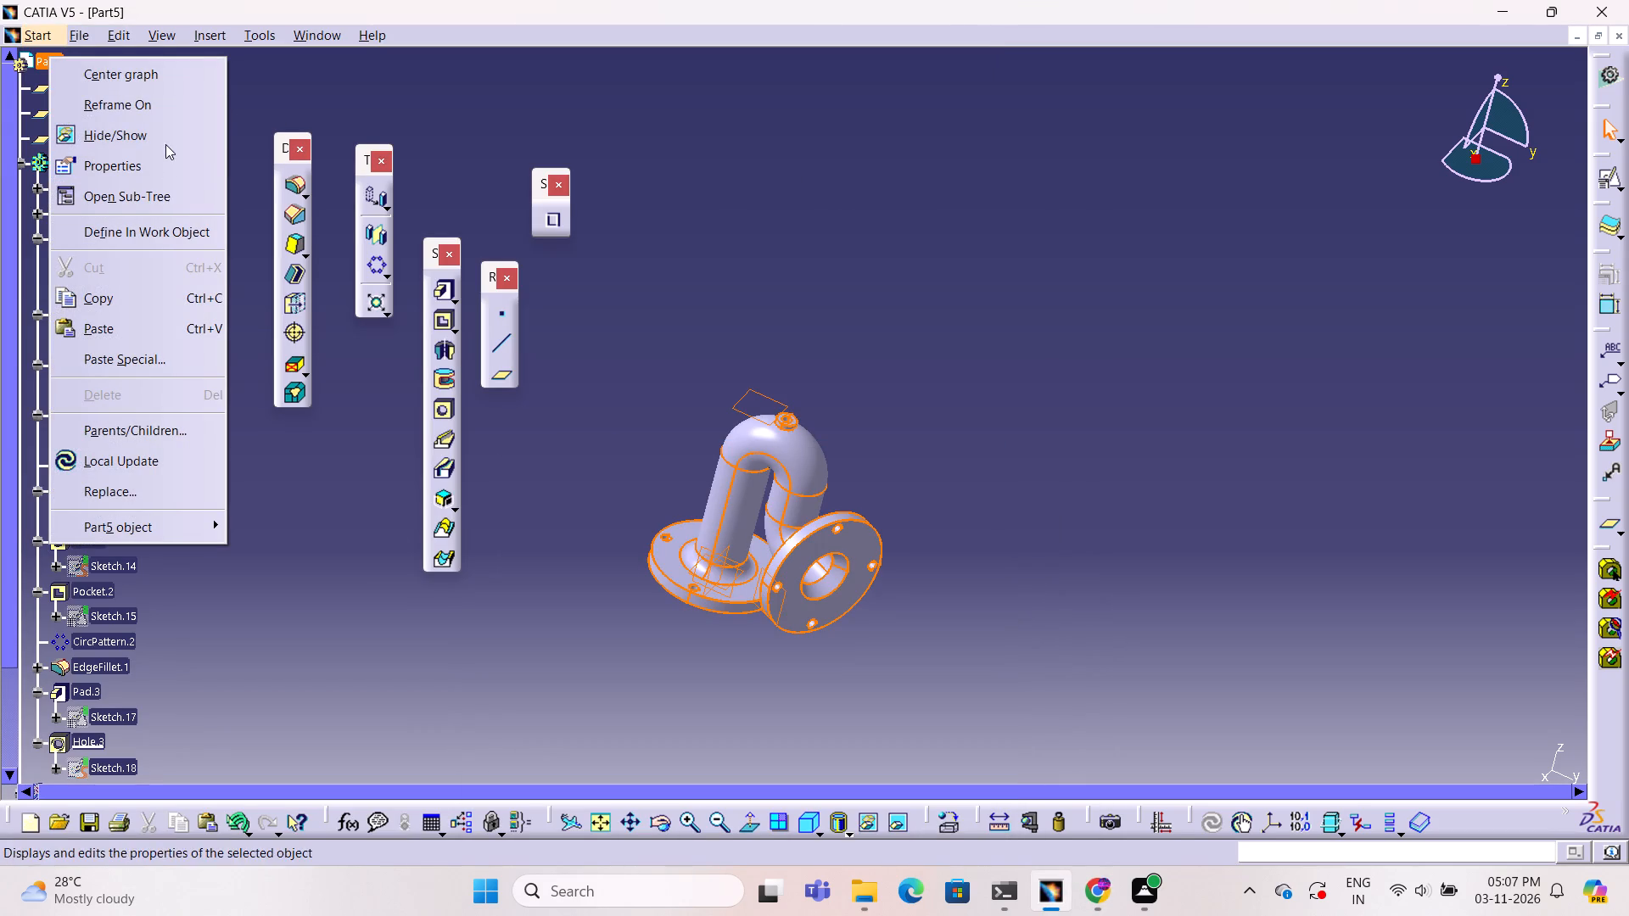
{"action": "left_click", "coordinate": [167, 166]}
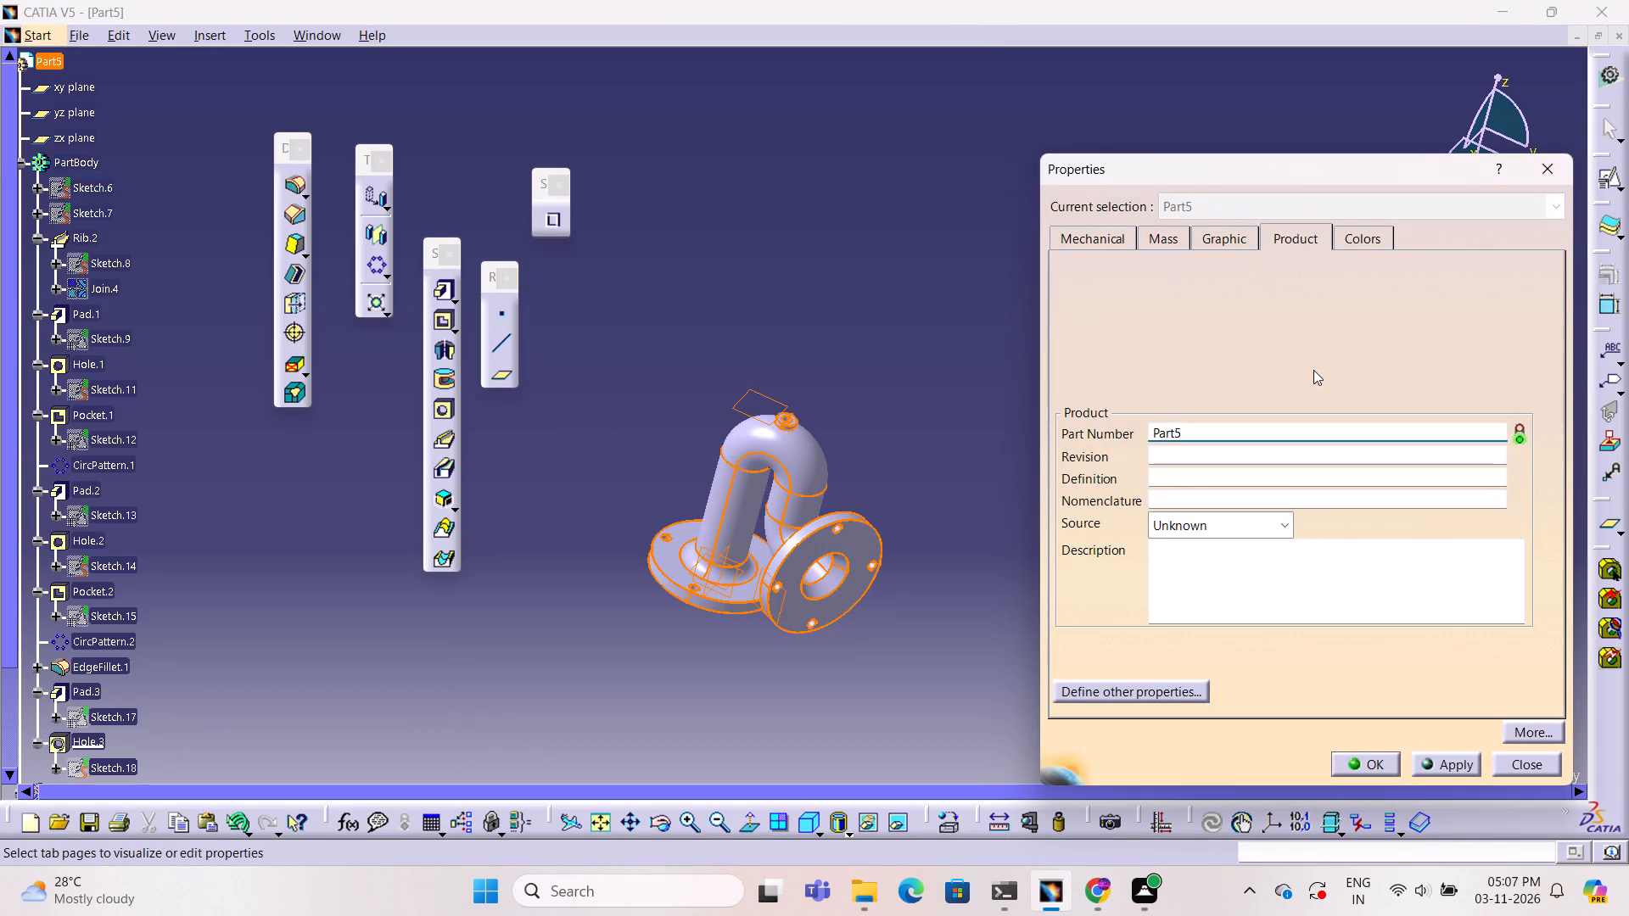
{"action": "left_click", "coordinate": [1300, 237]}
{"action": "double_click", "coordinate": [1268, 436]}
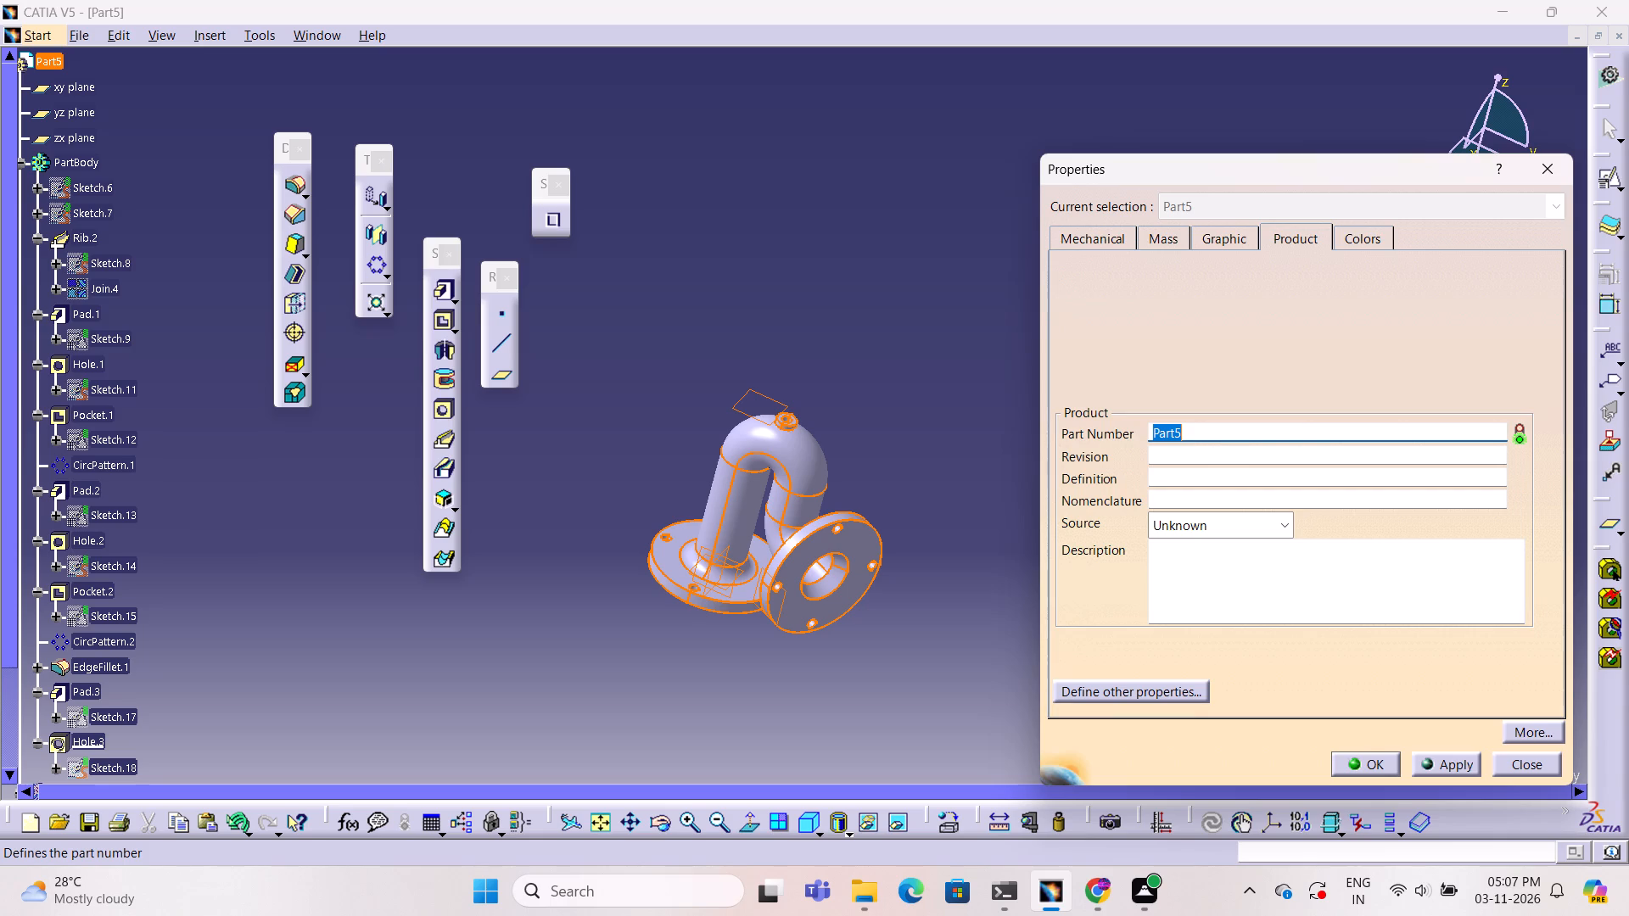
{"action": "key", "text": "ctrl+v"}
{"action": "left_click", "coordinate": [1452, 768]}
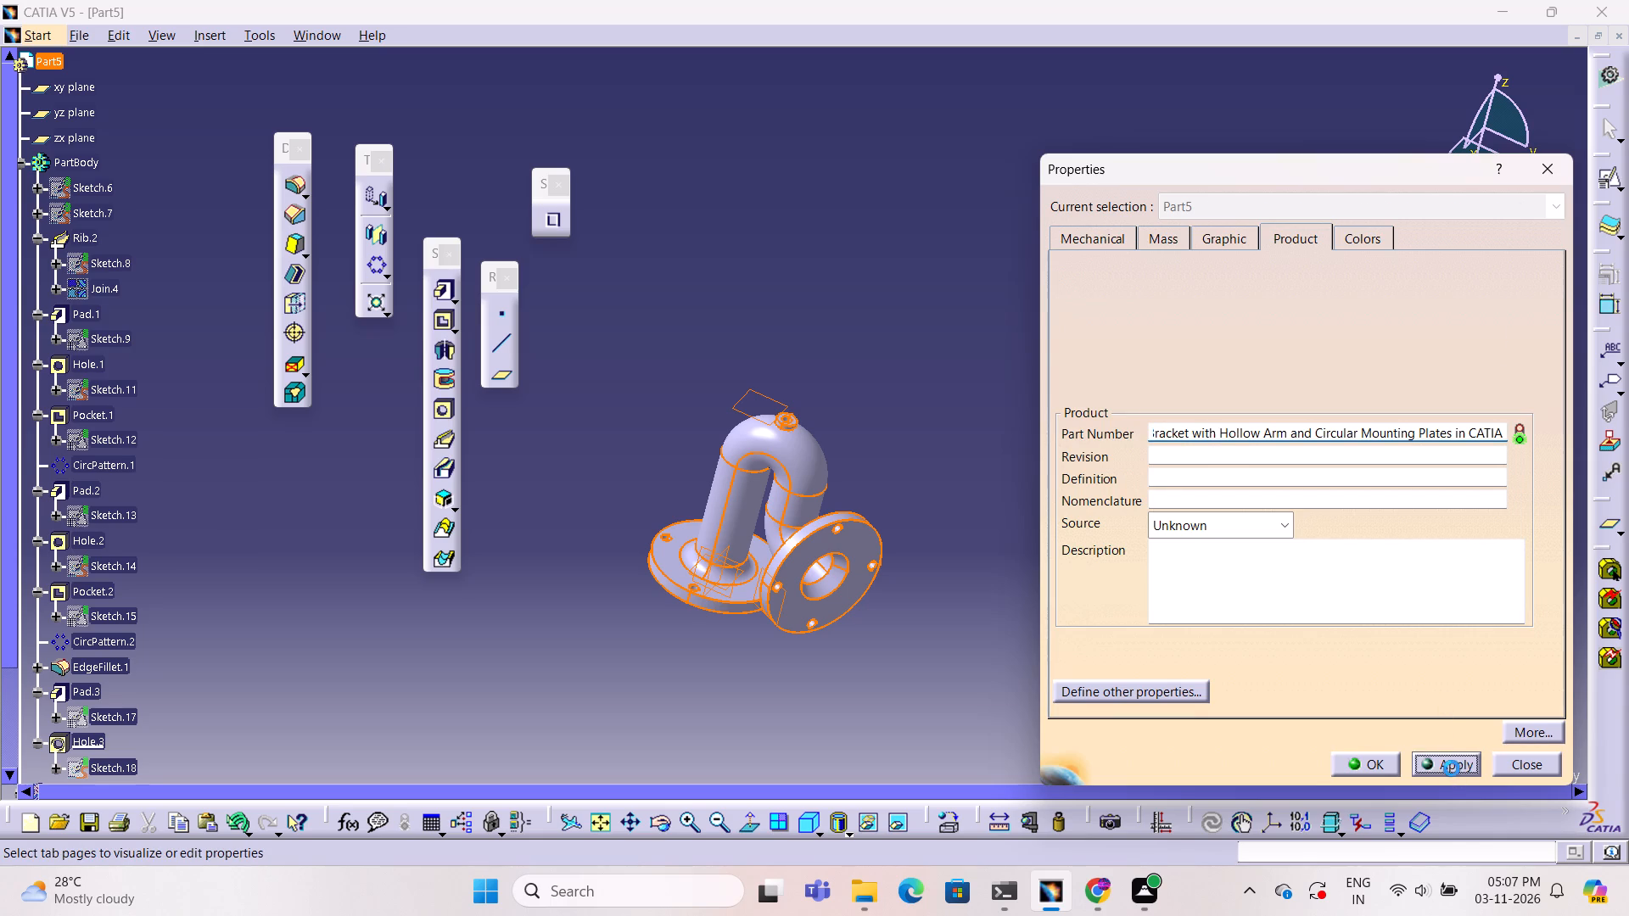
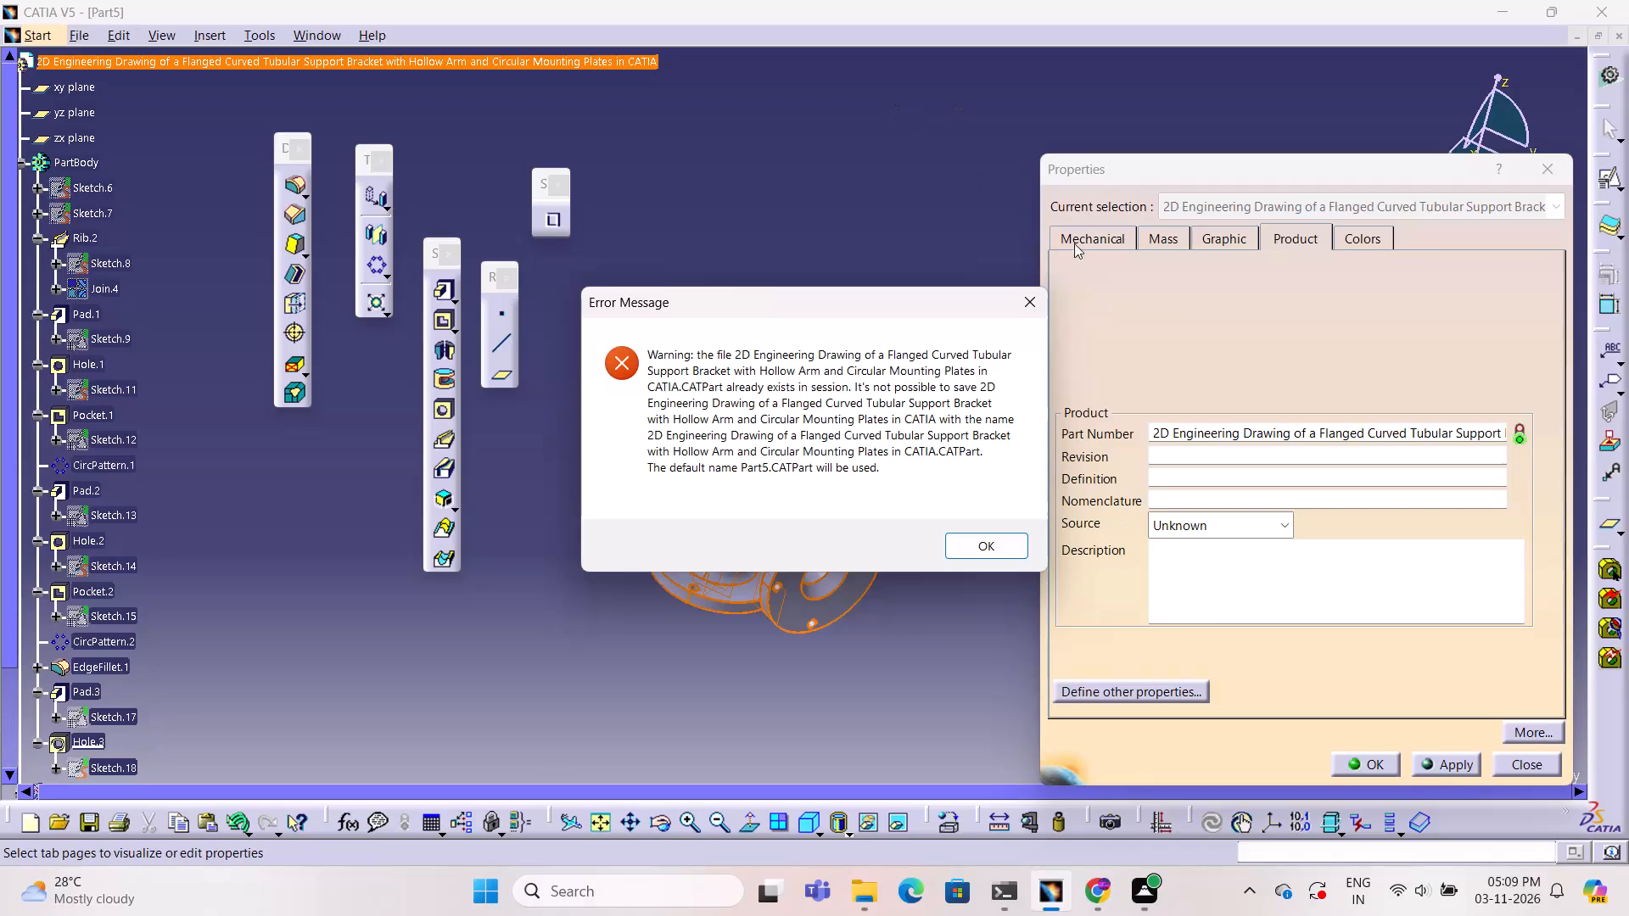
Accept the part properties with the new part number and deselect the part.
{"action": "left_click", "coordinate": [1034, 293]}
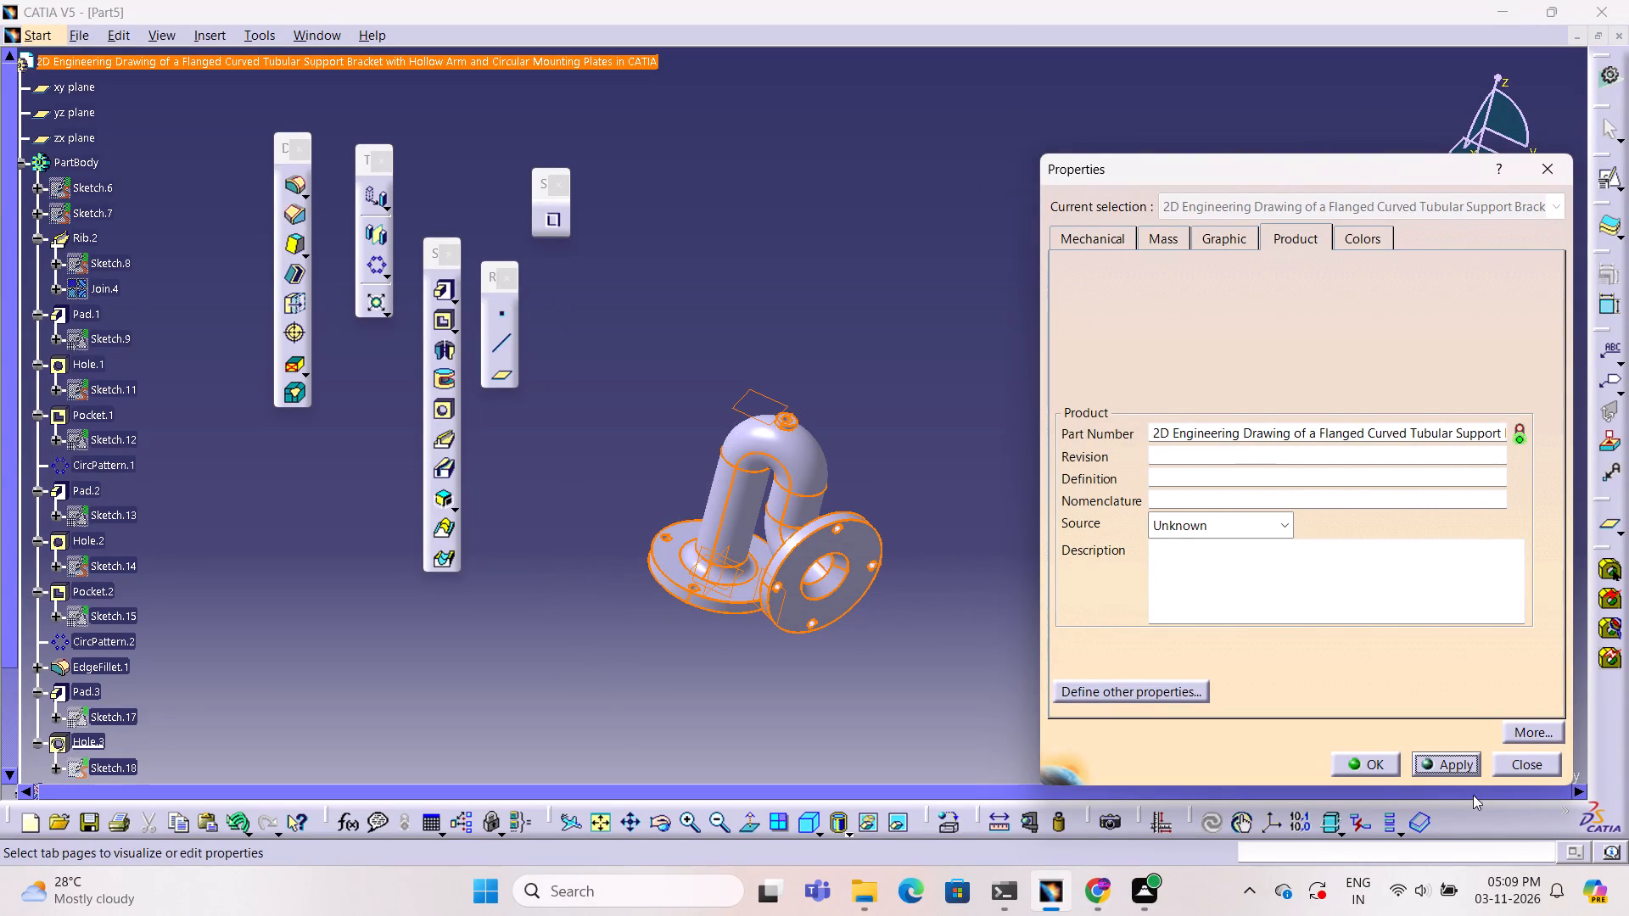
{"action": "left_click", "coordinate": [1374, 766]}
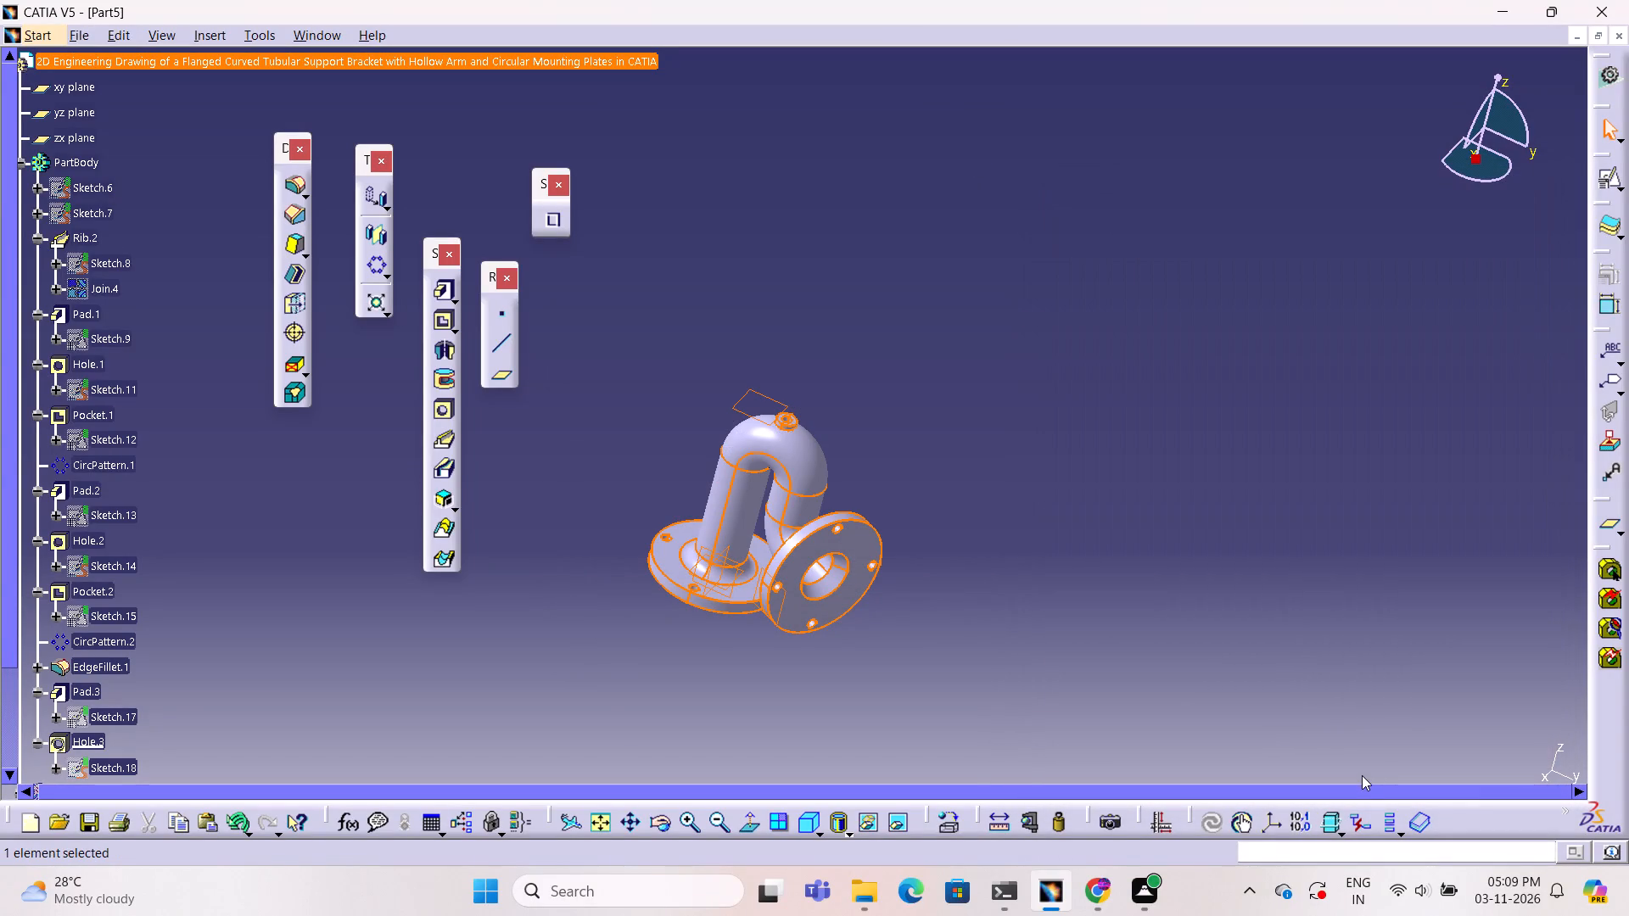
{"action": "left_click", "coordinate": [1116, 601]}
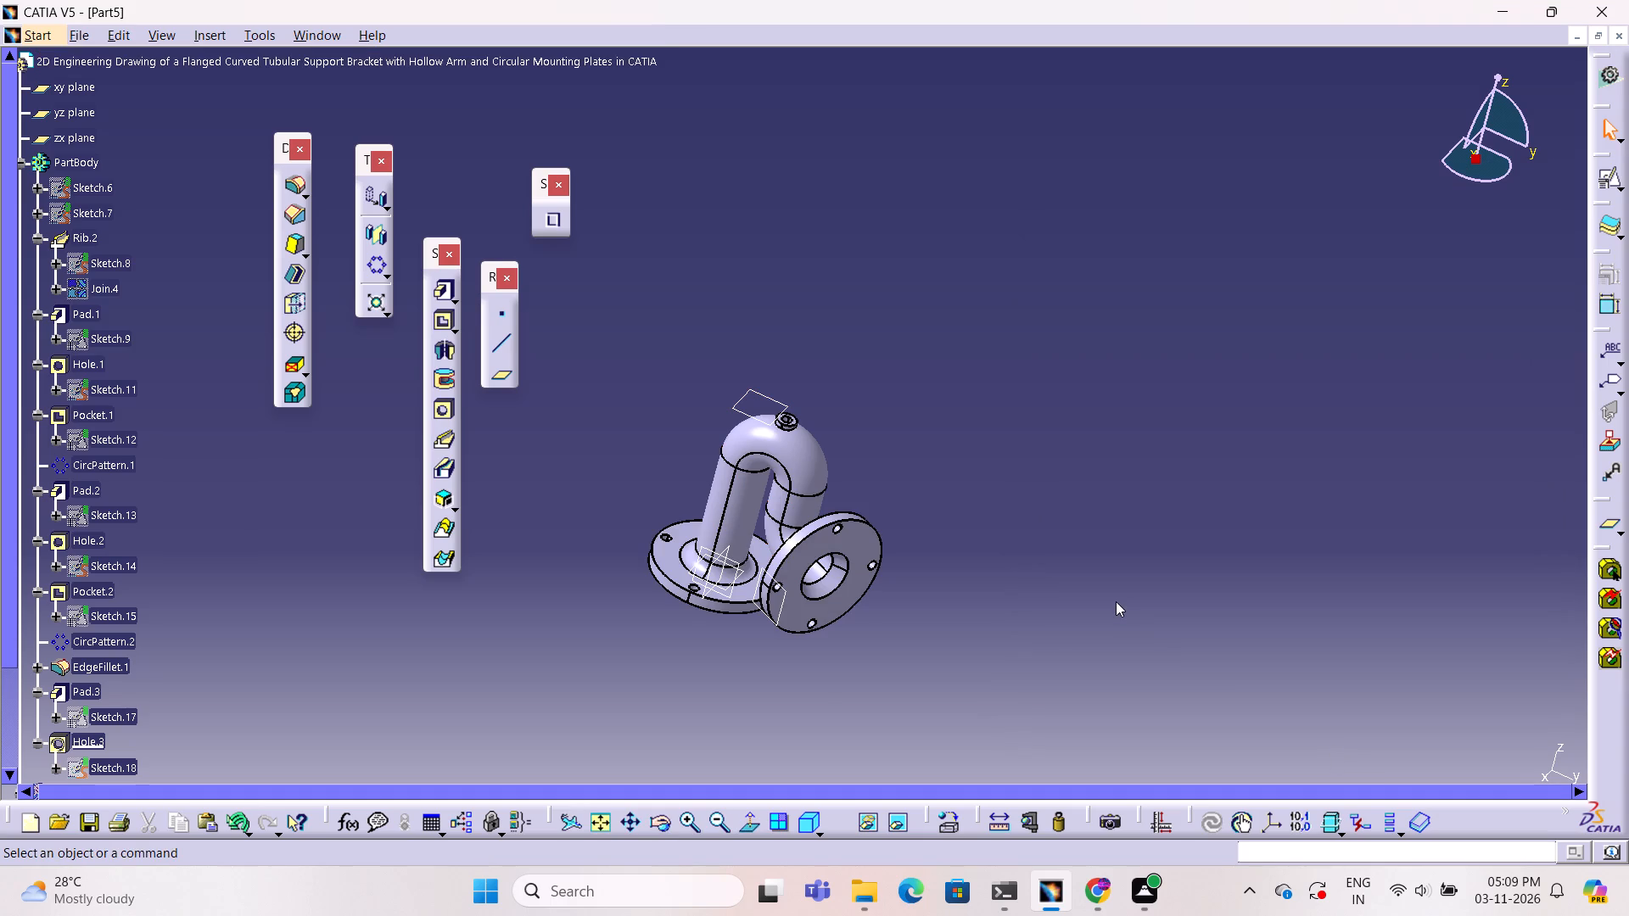
Stop the running macro recording.
{"action": "scroll", "coordinate": [540, 208], "scroll_direction": "up", "scroll_amount": 2}
{"action": "left_click", "coordinate": [269, 43]}
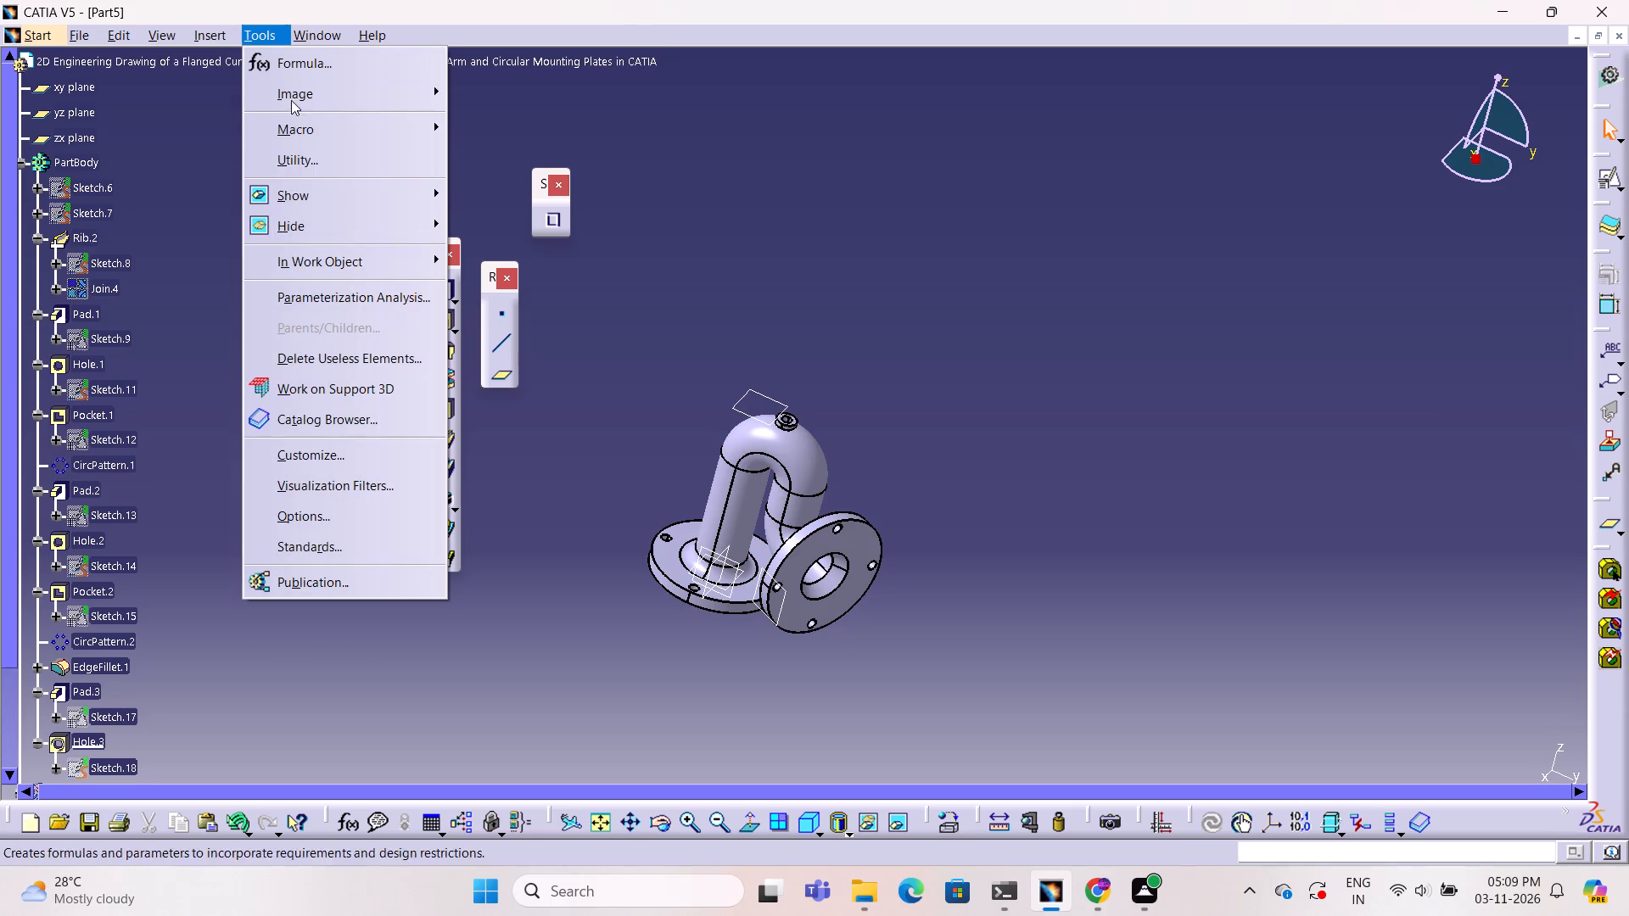
{"action": "left_click", "coordinate": [309, 128]}
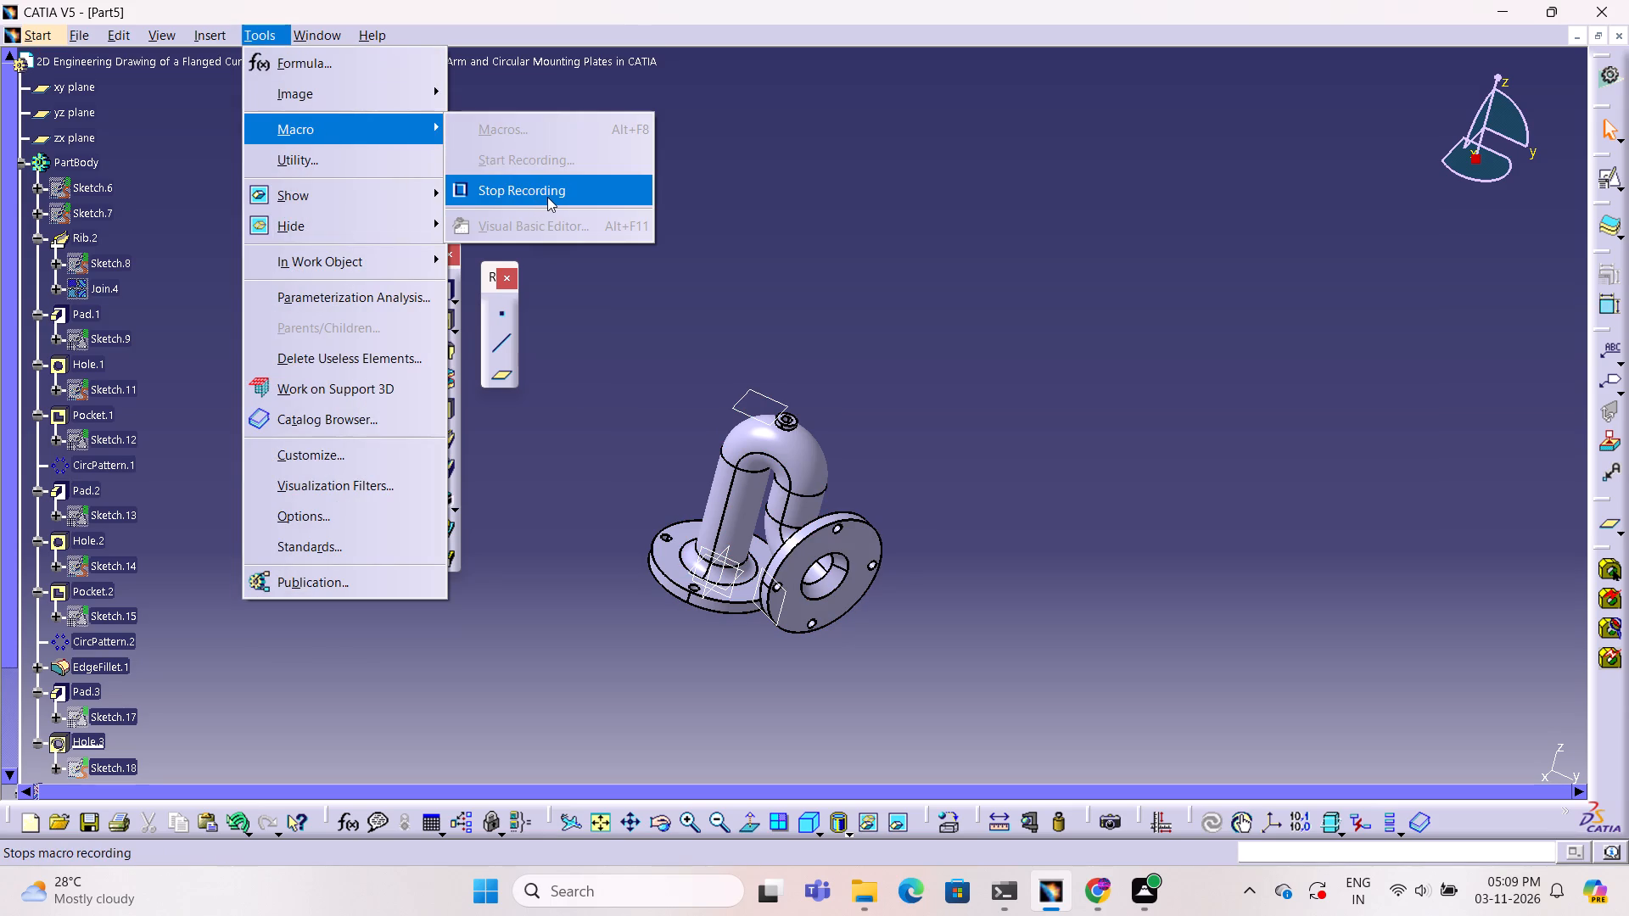
{"action": "left_click", "coordinate": [945, 167]}
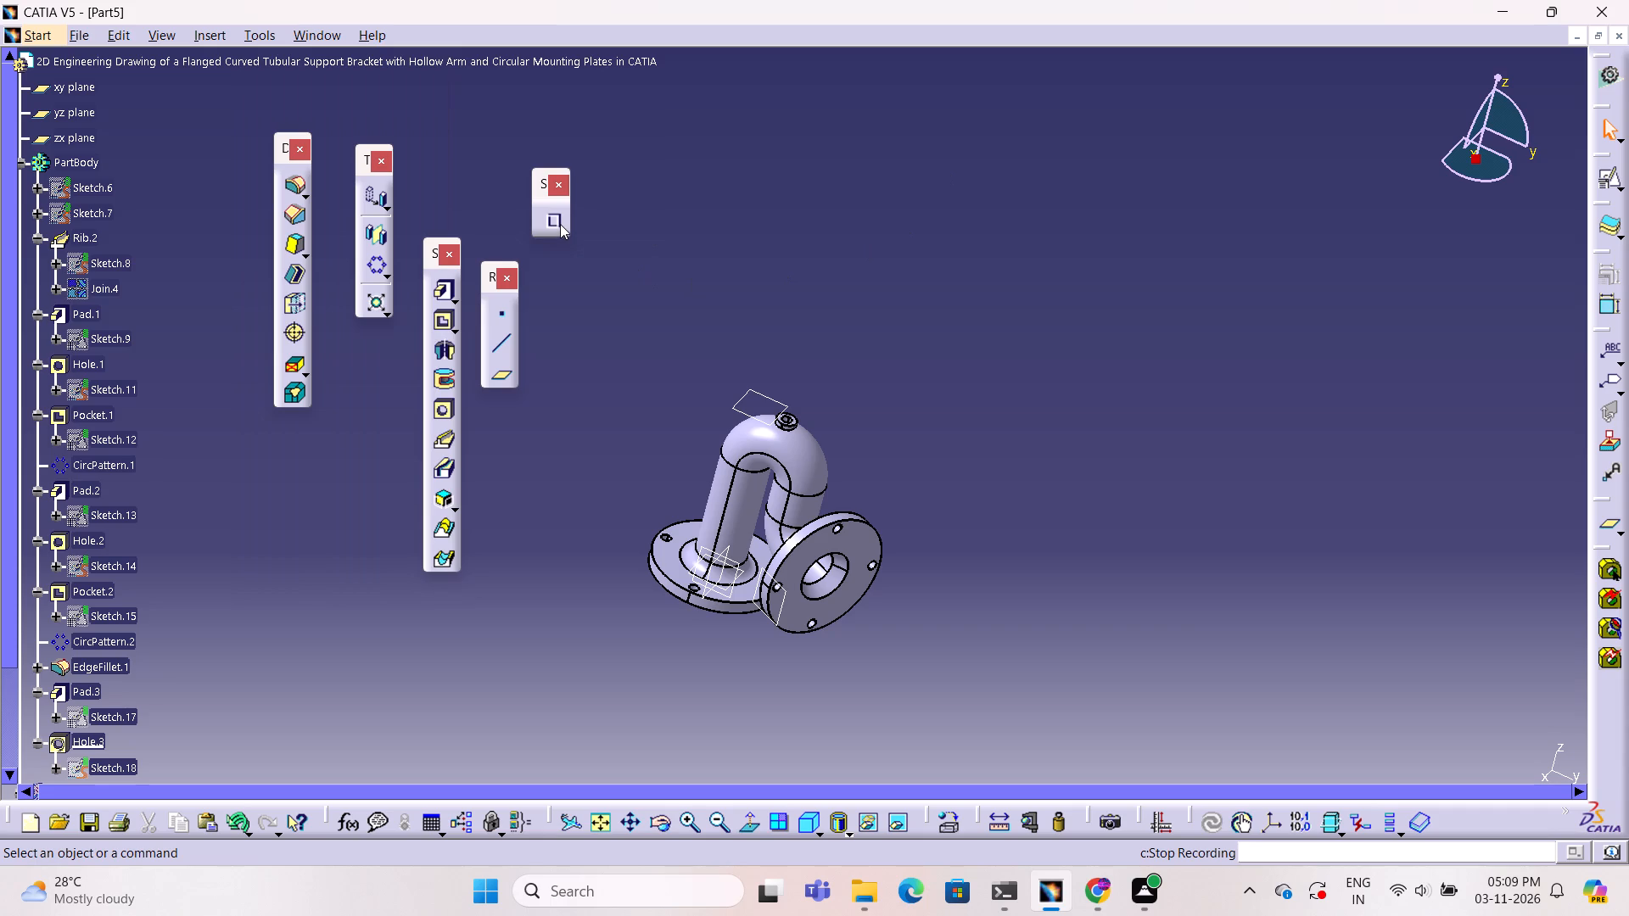
{"action": "left_click", "coordinate": [559, 223]}
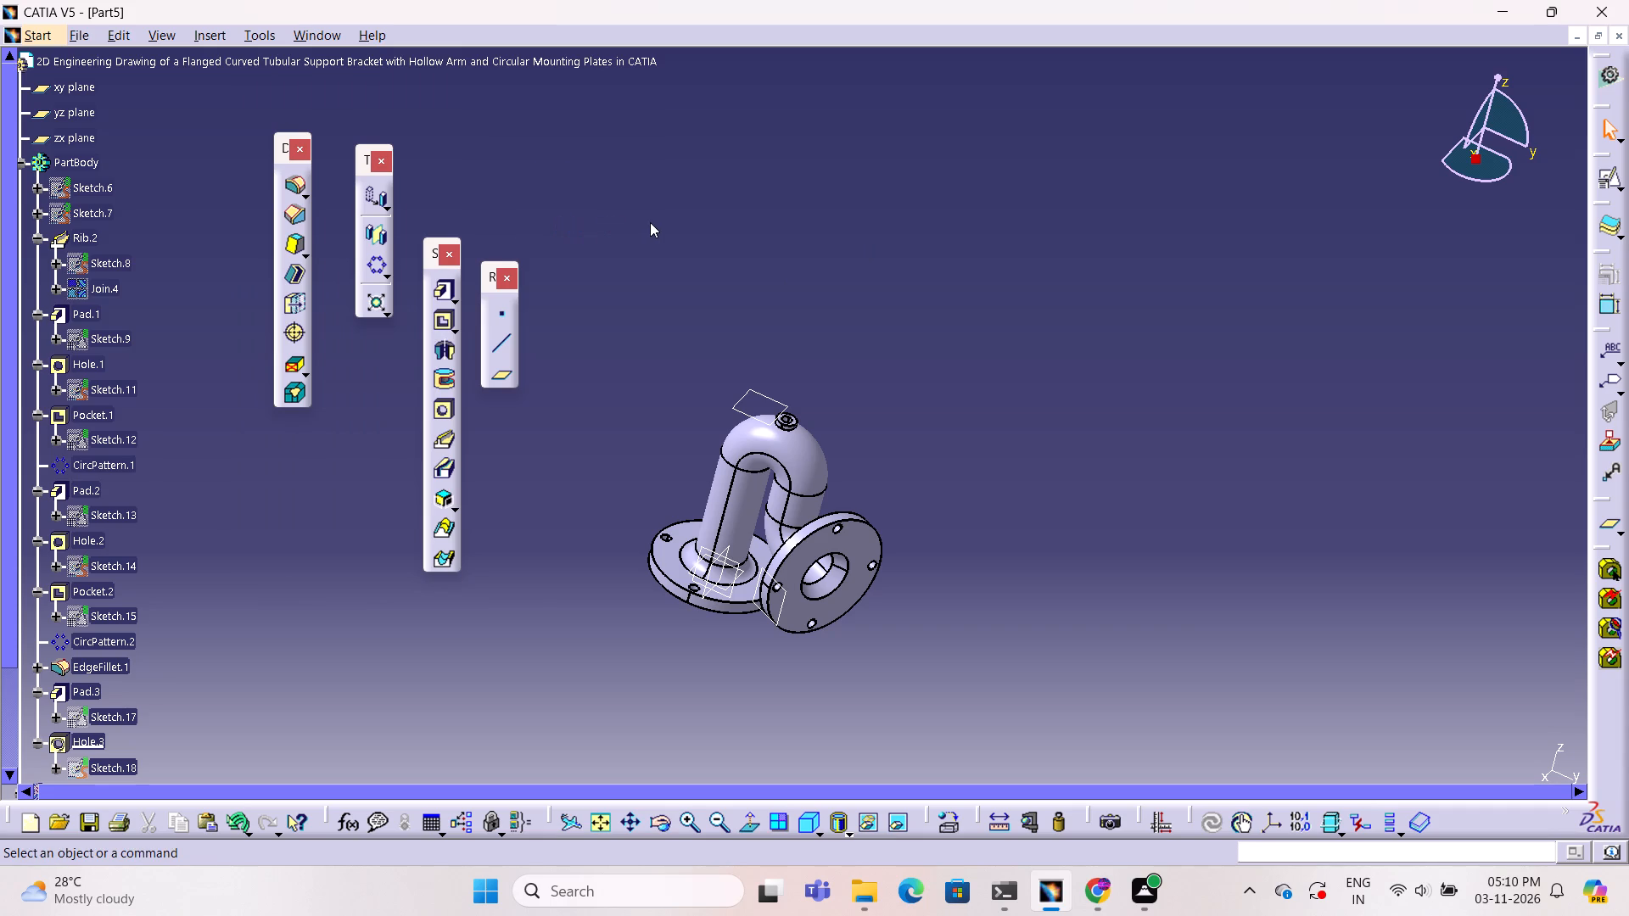
Save the part as a CATPart named "2D Engineering Drawing of a Flanged Curved Tubular Support Bracket with Hollow Arm and Circular Mounting Plates in CATIA".
{"action": "key", "text": "ctrl+s"}
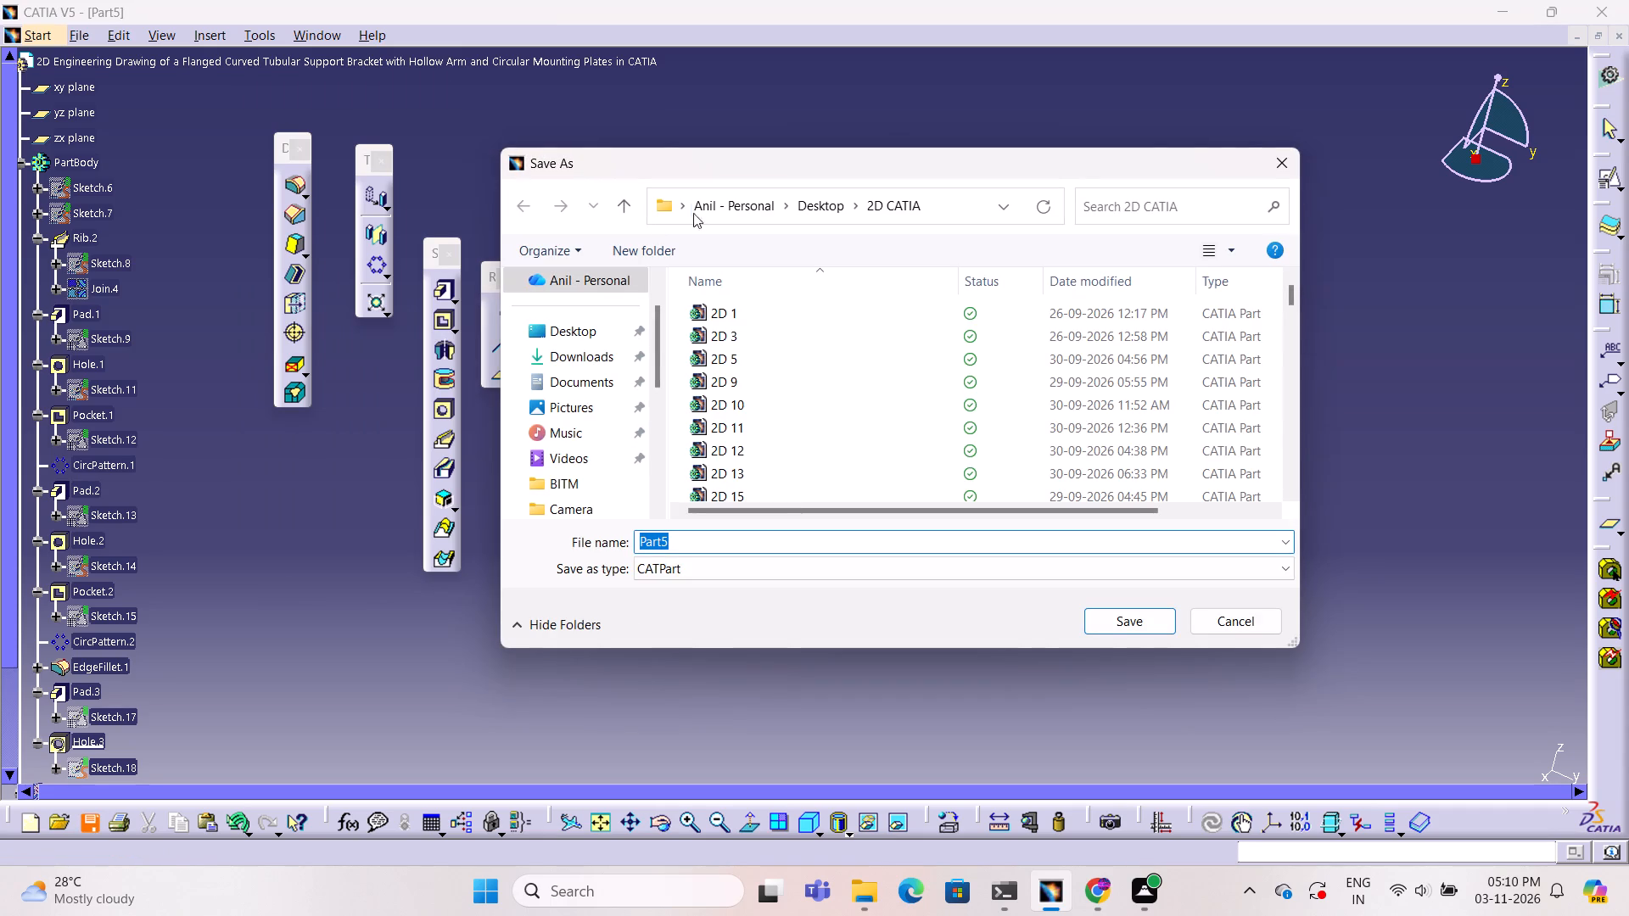
{"action": "double_click", "coordinate": [792, 549]}
{"action": "key", "text": "BackSpace"}
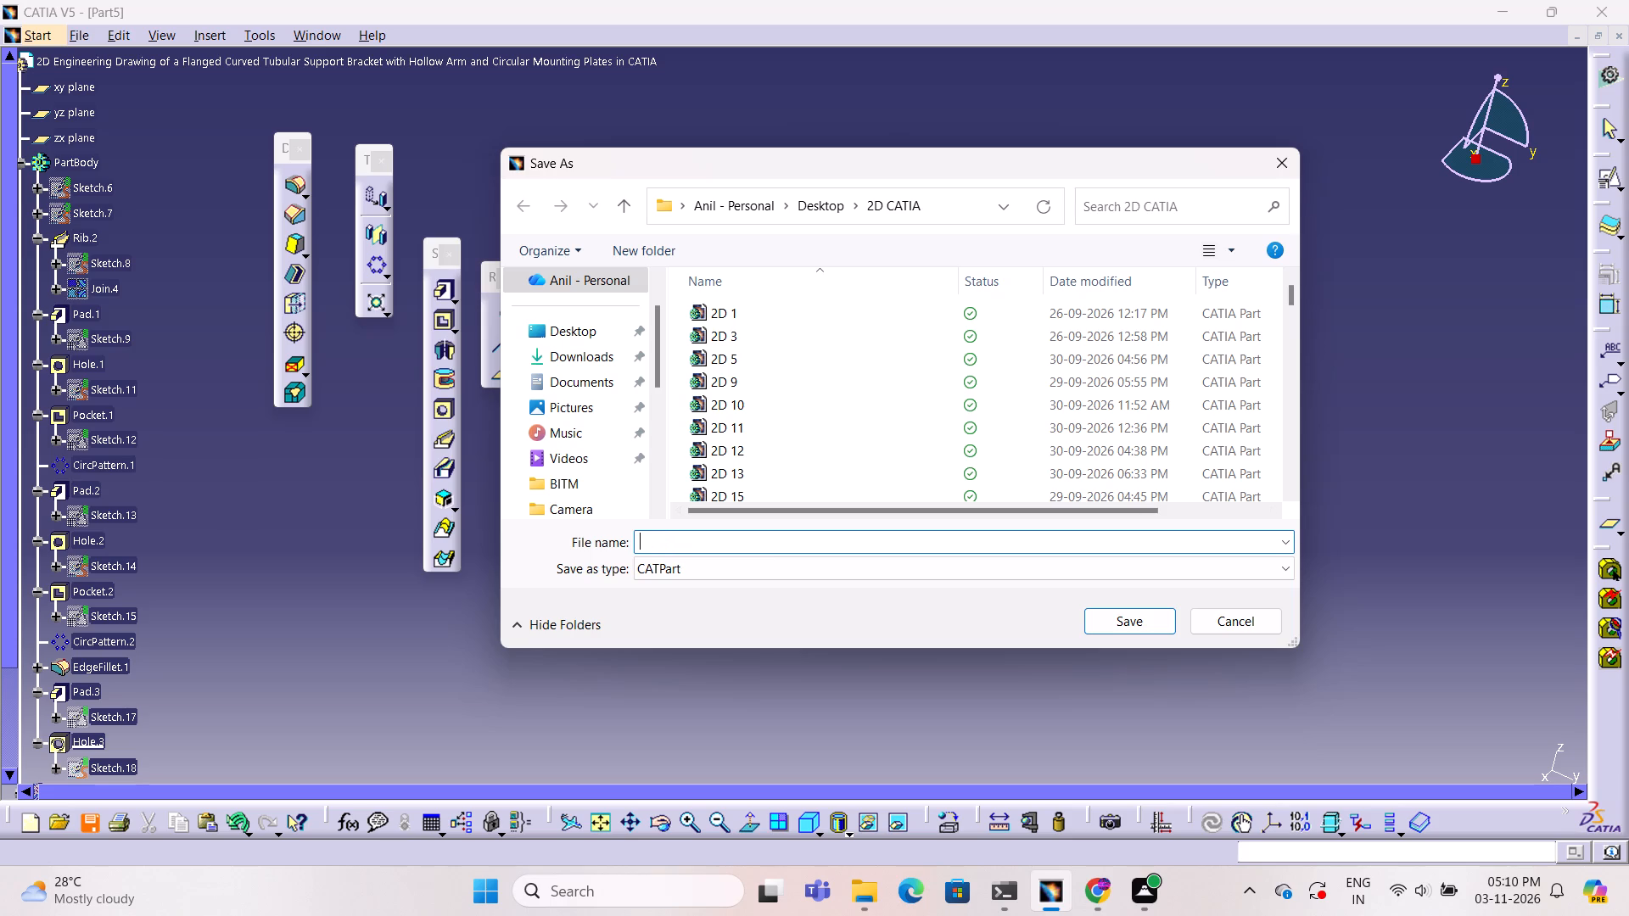
{"action": "key", "text": "ctrl+v"}
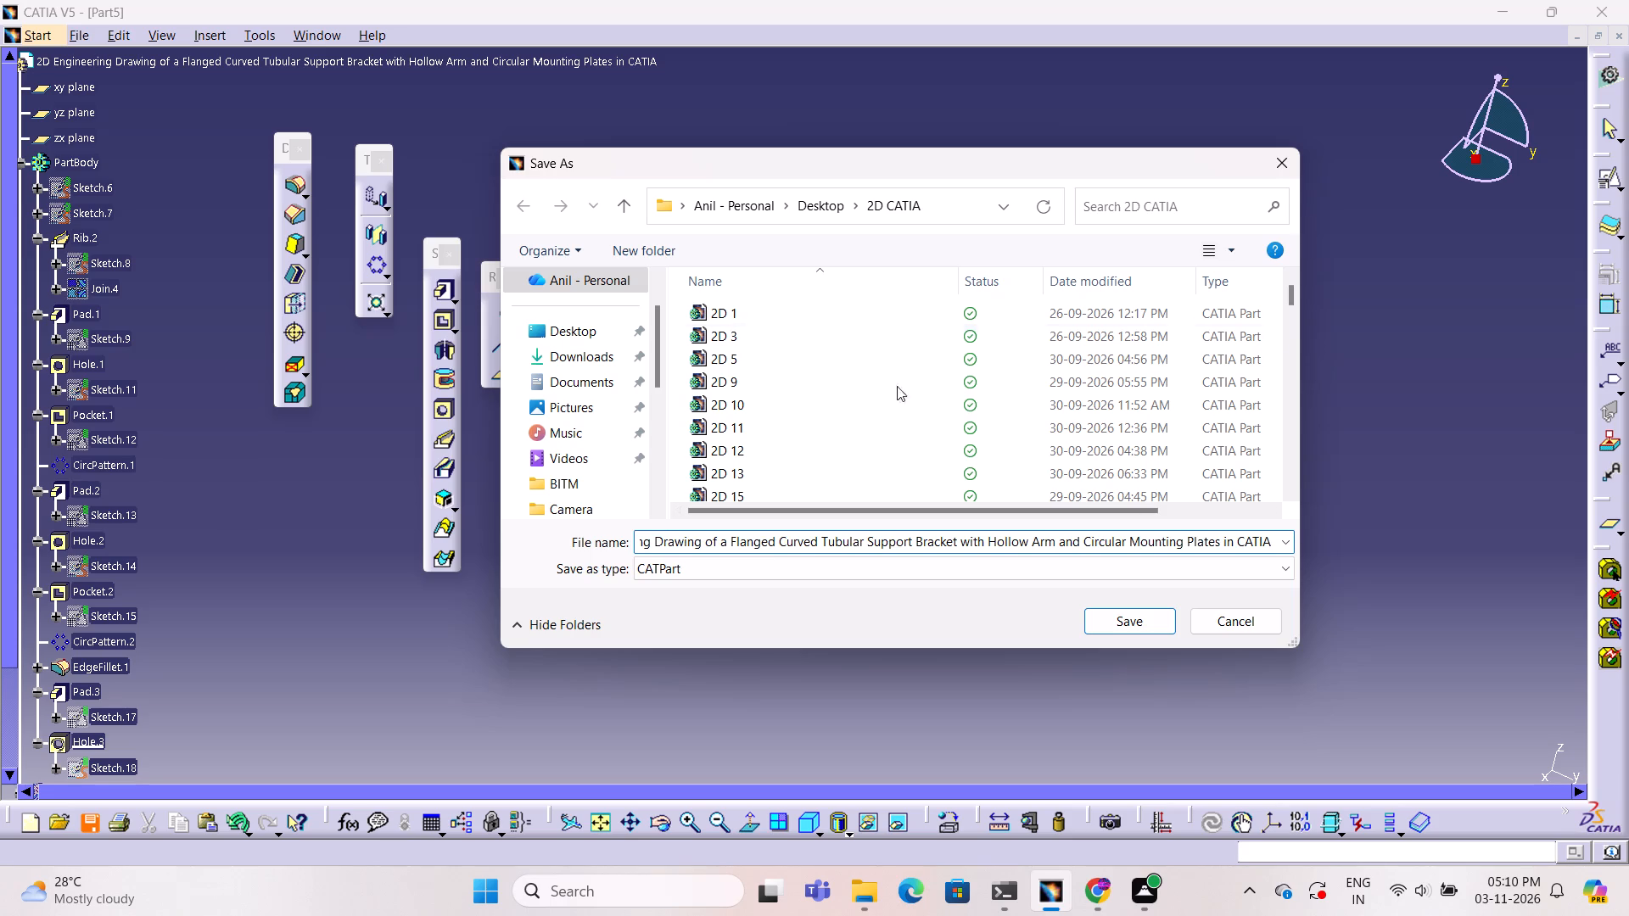
{"action": "left_click", "coordinate": [1139, 627]}
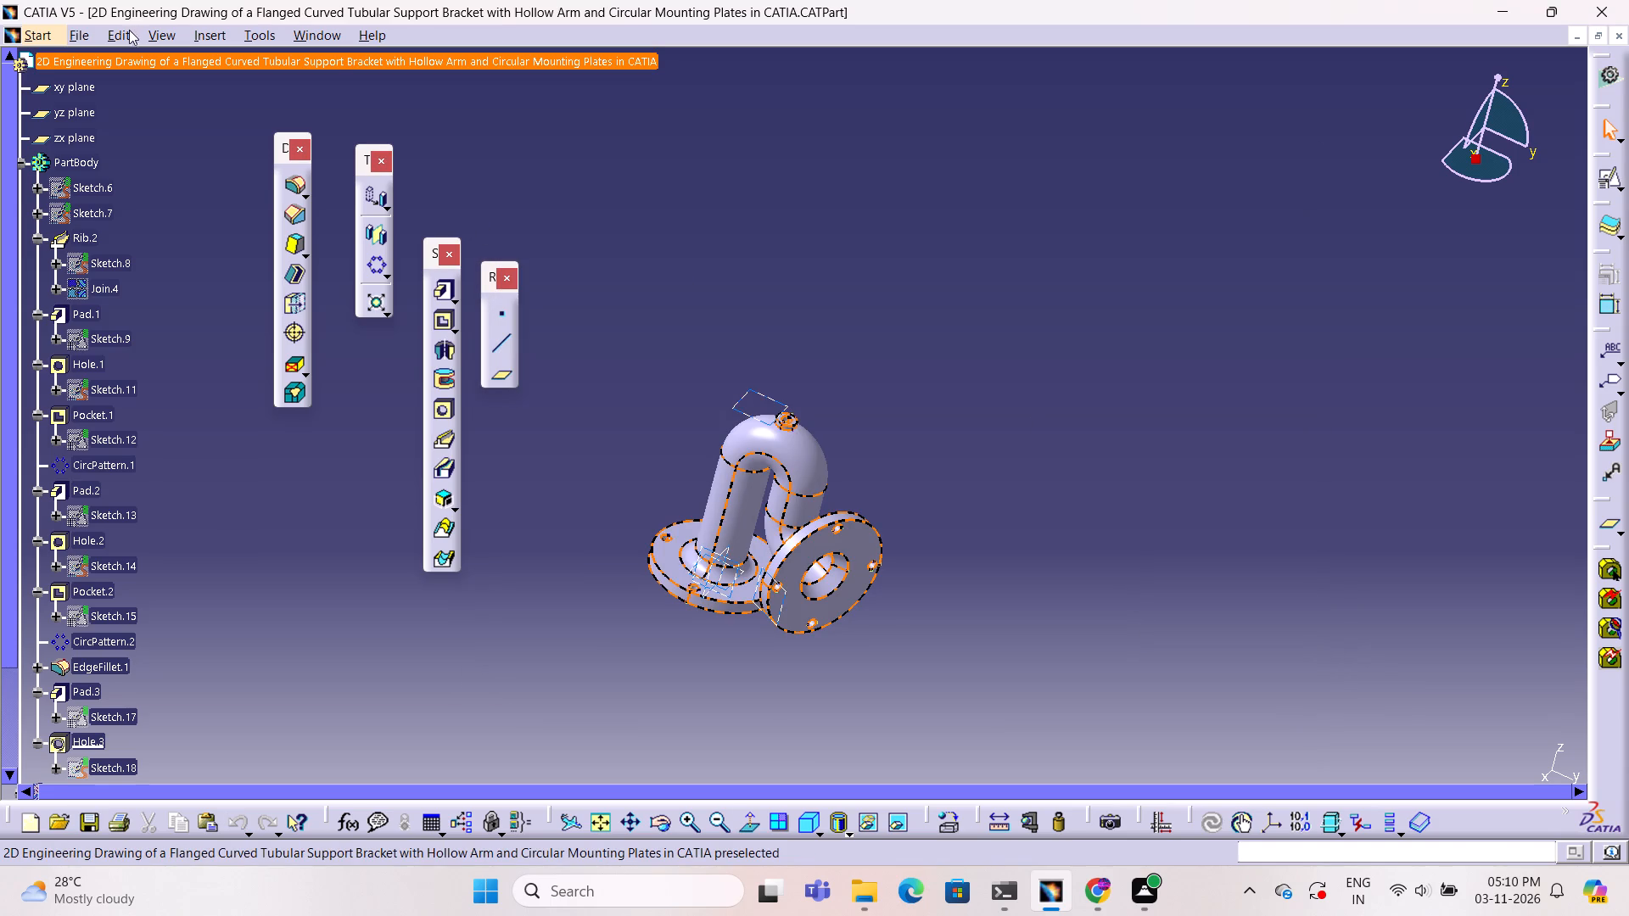
Save a copy of the part in igs format in the 2D CATIA folder, keeping the same file name.
{"action": "left_click", "coordinate": [83, 36]}
{"action": "left_click", "coordinate": [167, 228]}
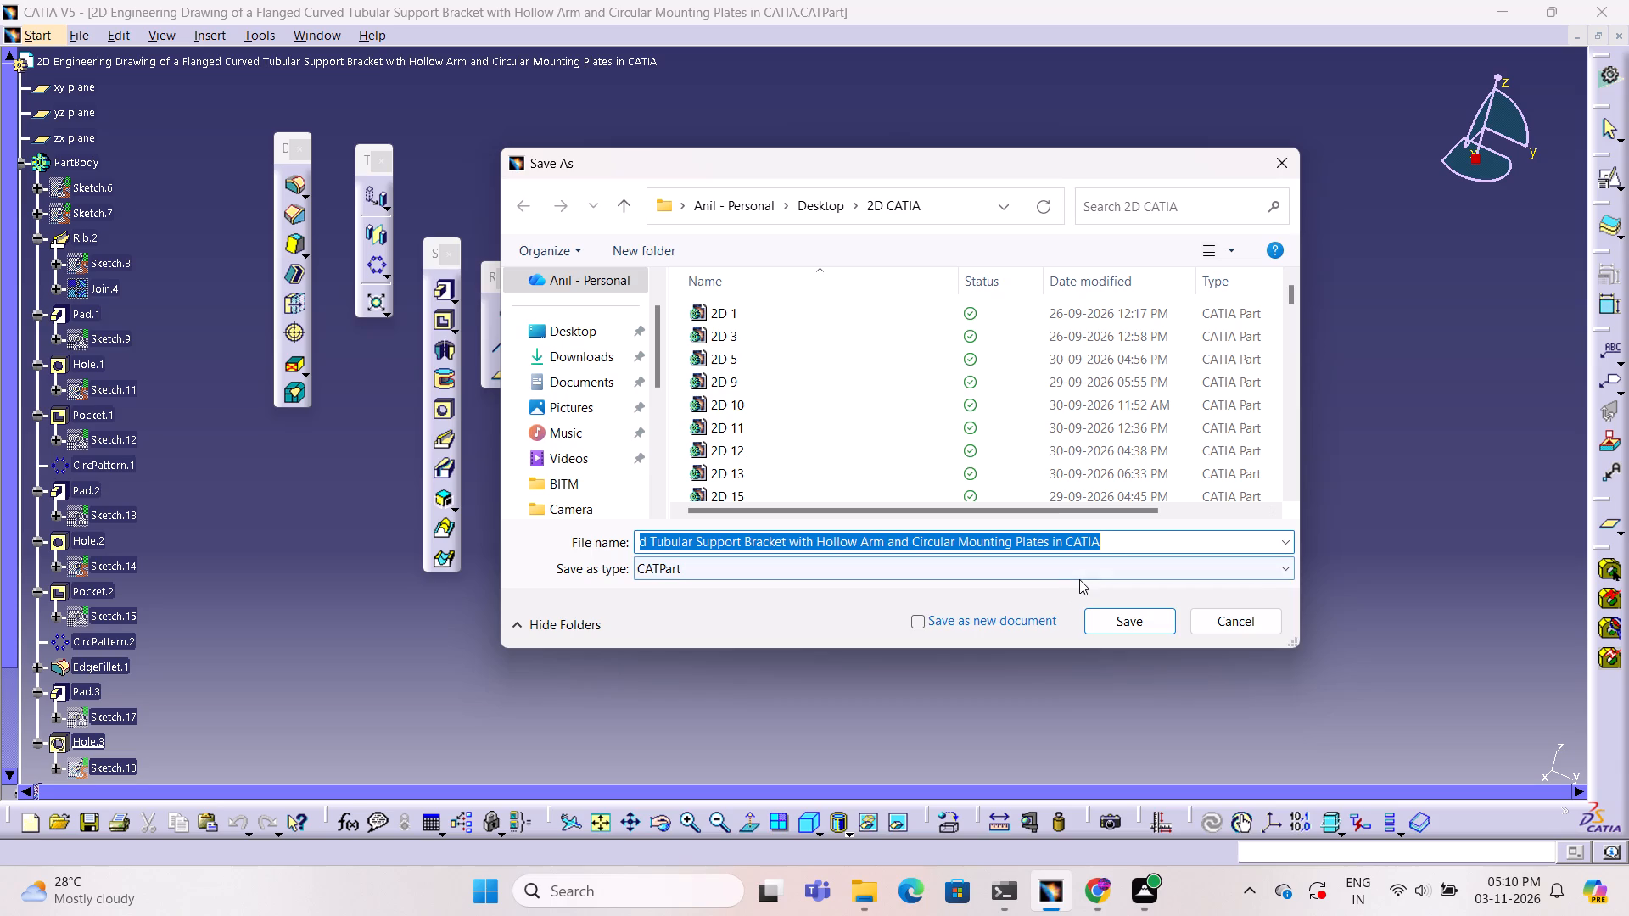
{"action": "left_click", "coordinate": [1081, 570]}
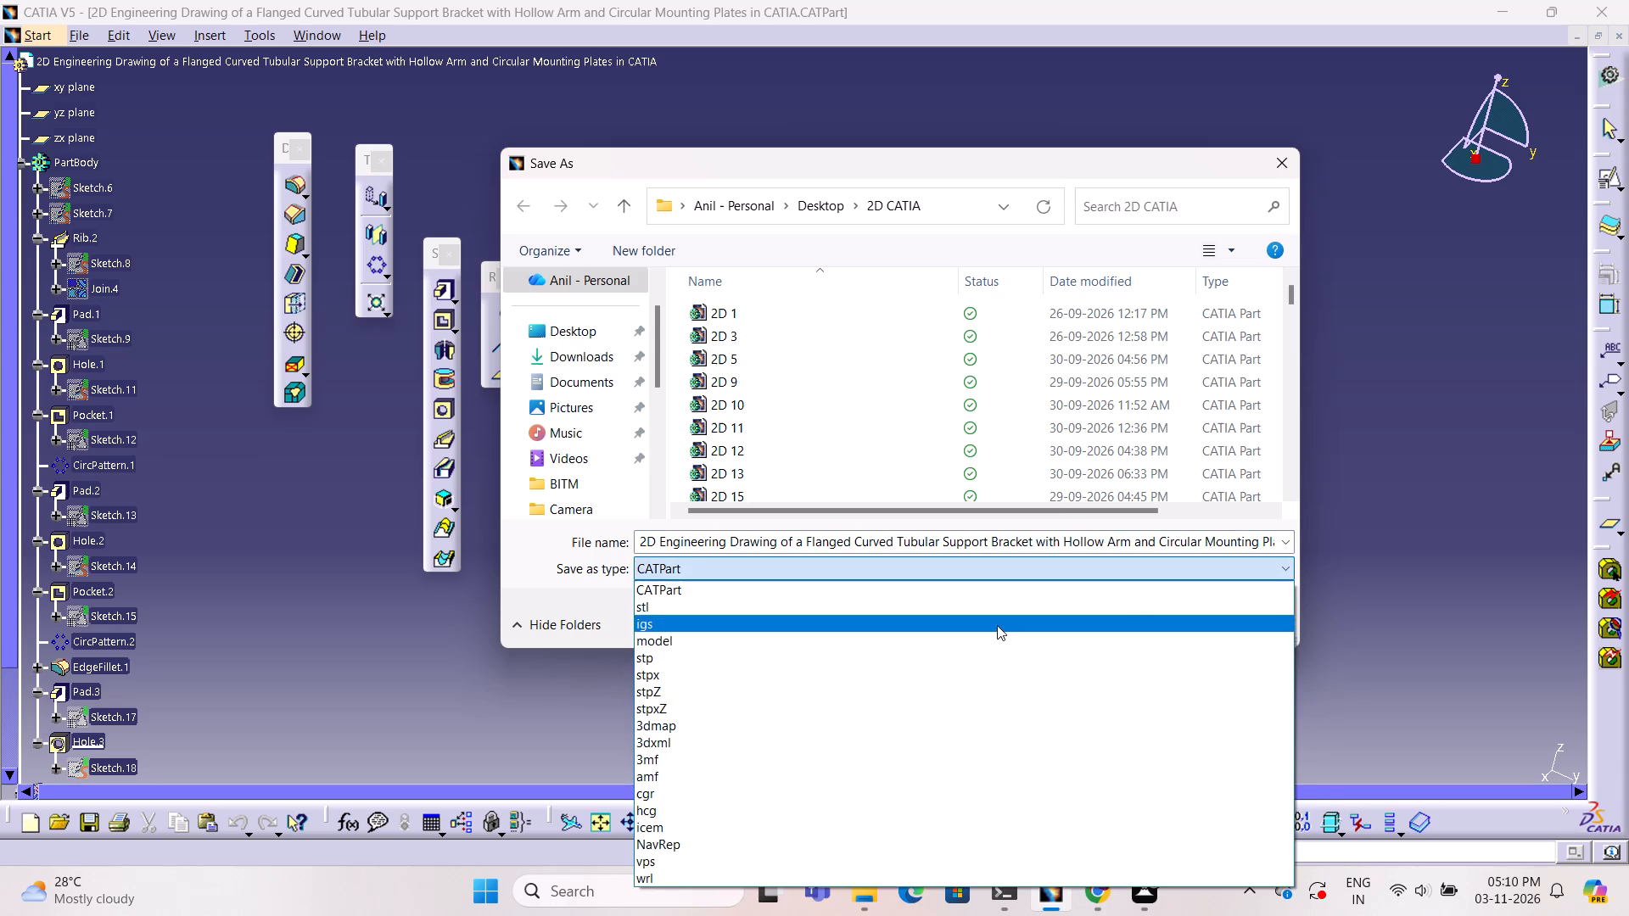
{"action": "left_click", "coordinate": [997, 625]}
{"action": "left_click", "coordinate": [1146, 623]}
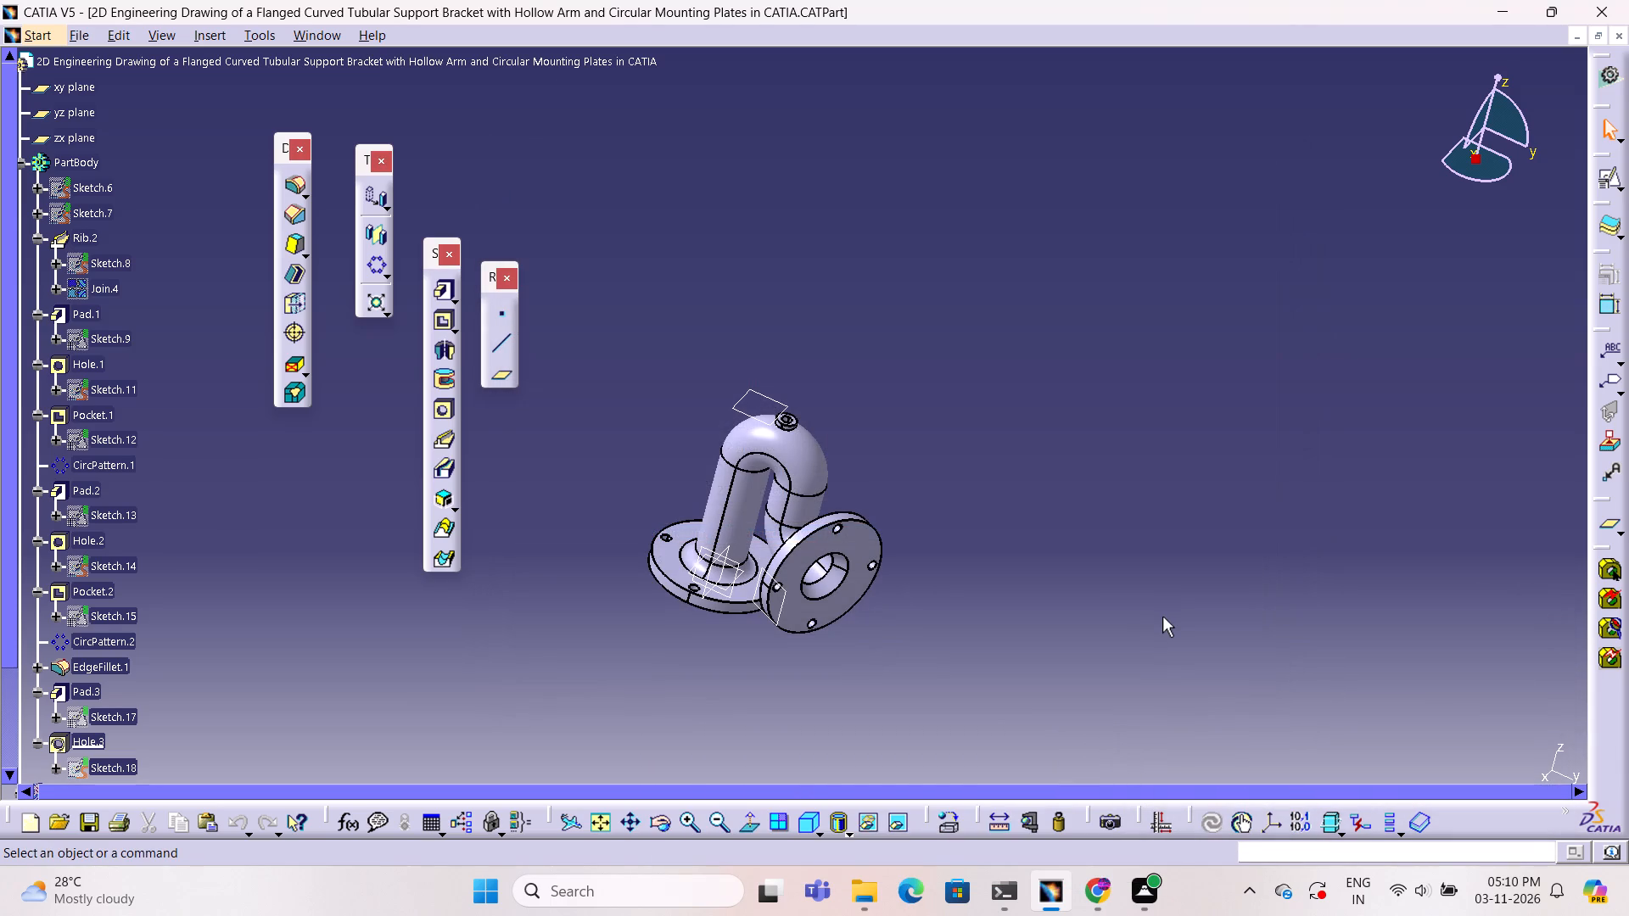